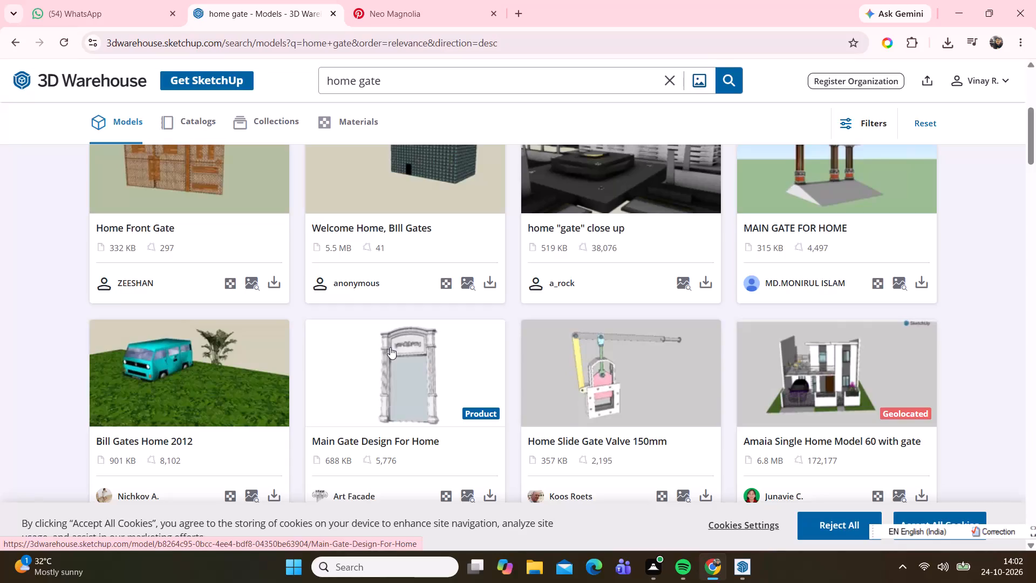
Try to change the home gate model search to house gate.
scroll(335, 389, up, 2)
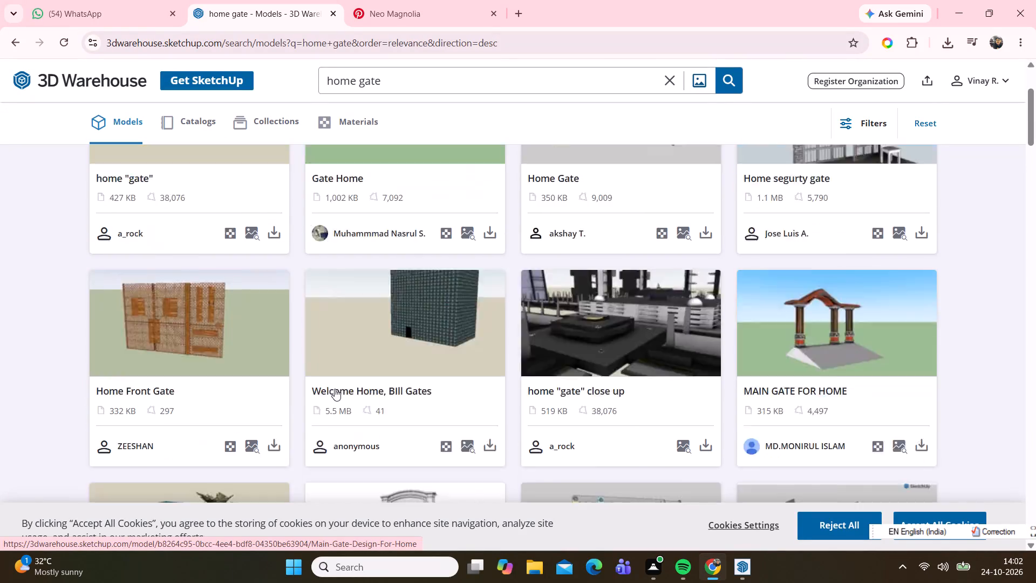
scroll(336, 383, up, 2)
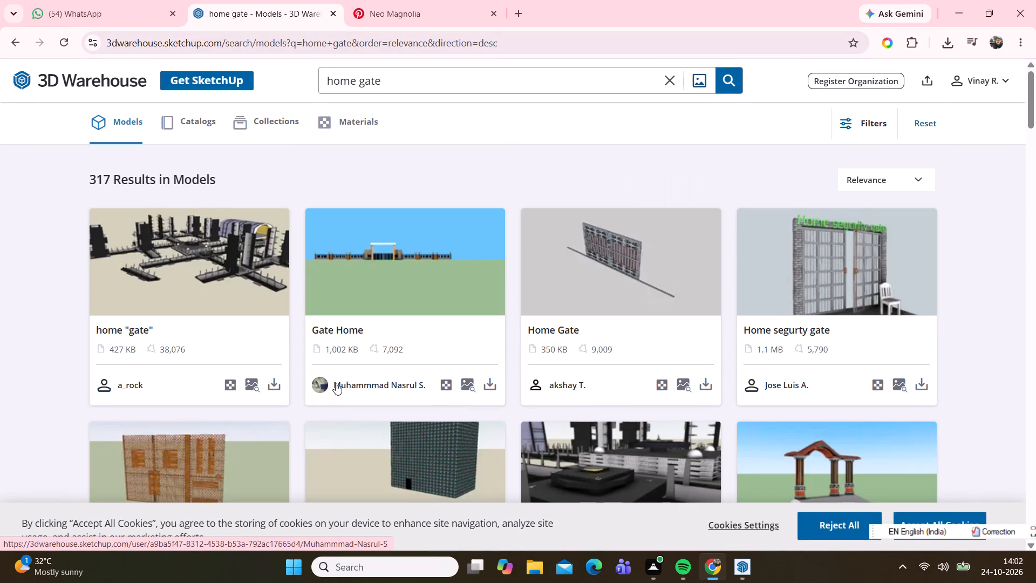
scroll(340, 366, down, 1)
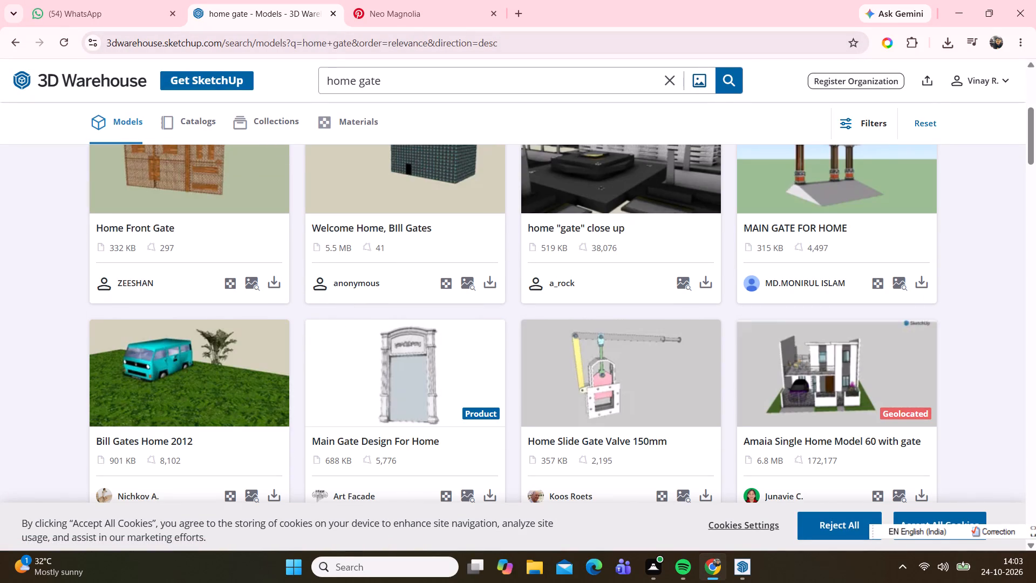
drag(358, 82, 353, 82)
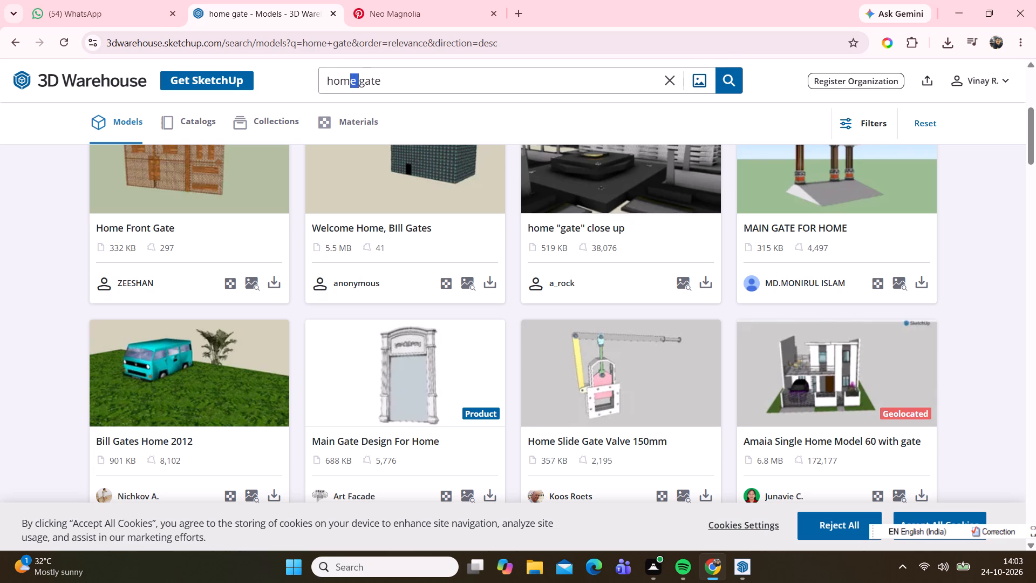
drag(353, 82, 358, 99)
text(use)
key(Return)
Correct the query and search the 3D Warehouse models for "house gate".
key(BackSpace)
key(BackSpace)
key(BackSpace)
key(BackSpace)
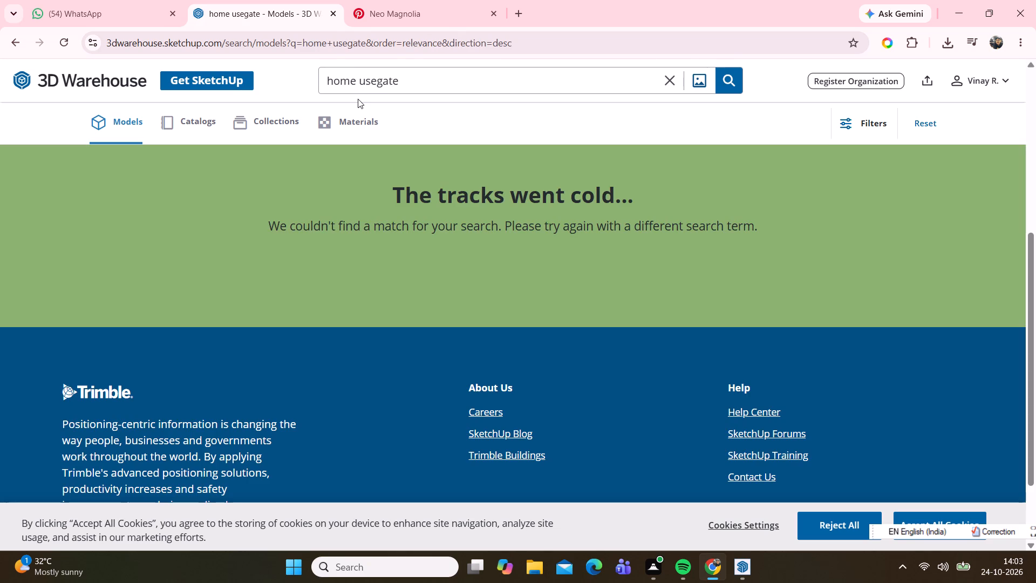
drag(358, 99, 373, 81)
key(BackSpace)
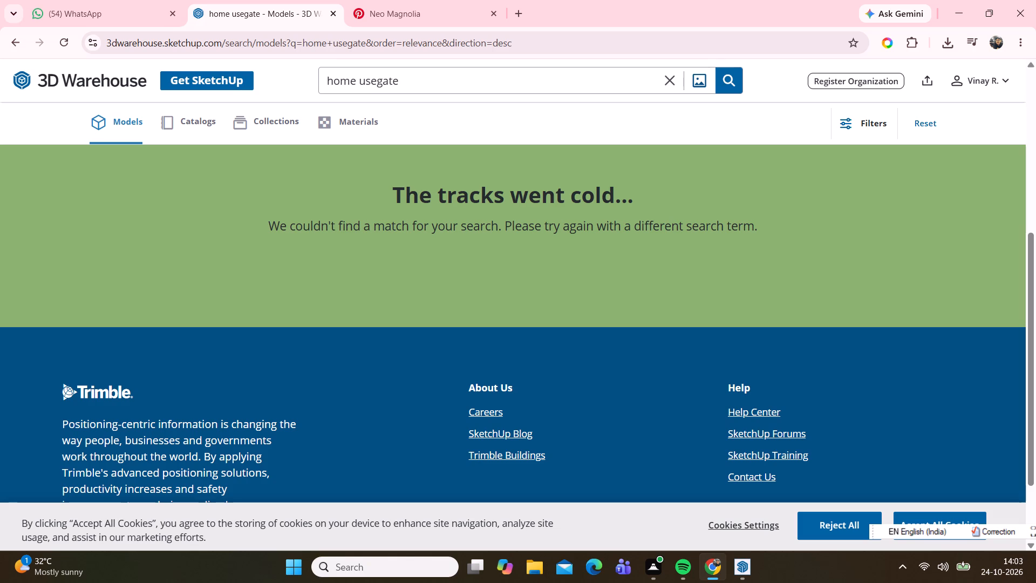
key(BackSpace)
key(BackSpace)
key(BackSpace)
key(BackSpace)
click(373, 79)
key(BackSpace)
key(BackSpace)
key(BackSpace)
key(BackSpace)
key(BackSpace)
text(us)
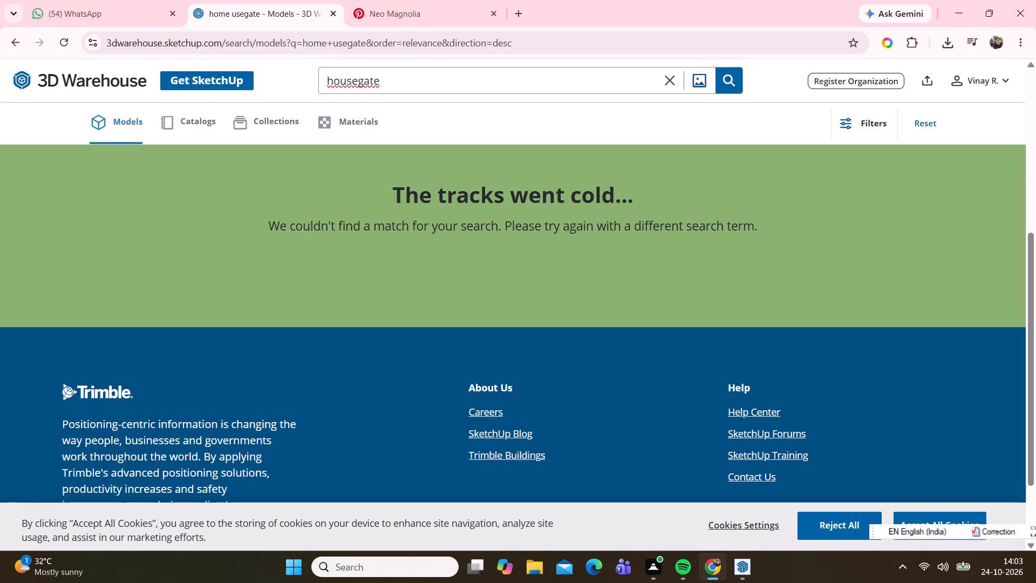
click(360, 80)
key(space)
key(Return)
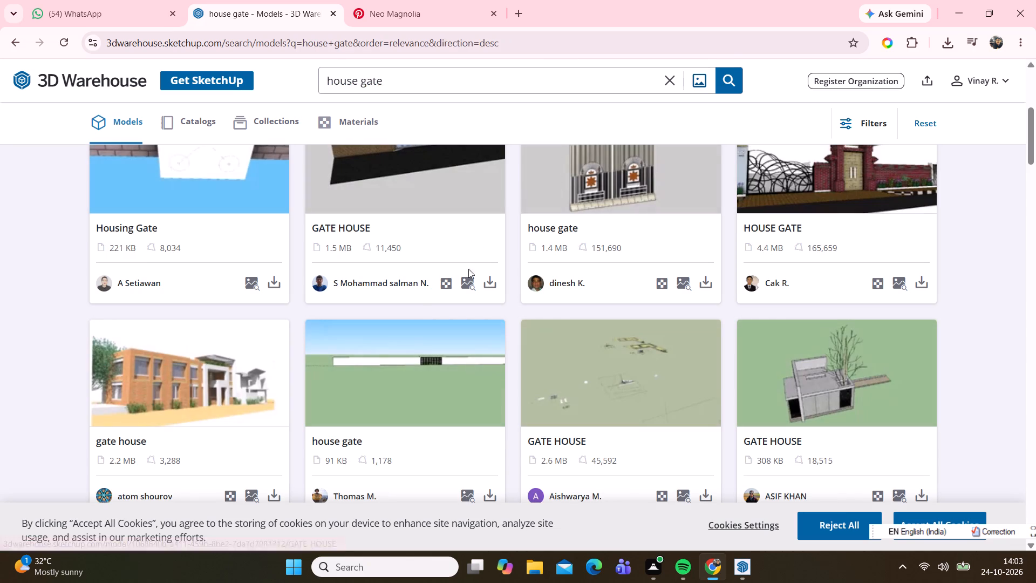
Look through the house gate models for a gate that suits the house elevation.
scroll(468, 281, up, 1)
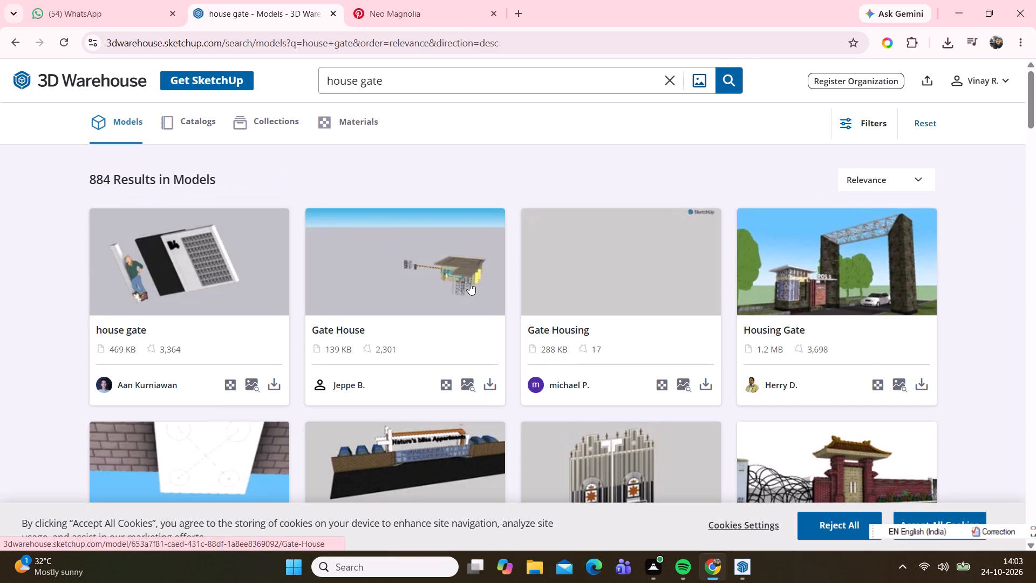
scroll(469, 283, up, 1)
scroll(469, 283, down, 1)
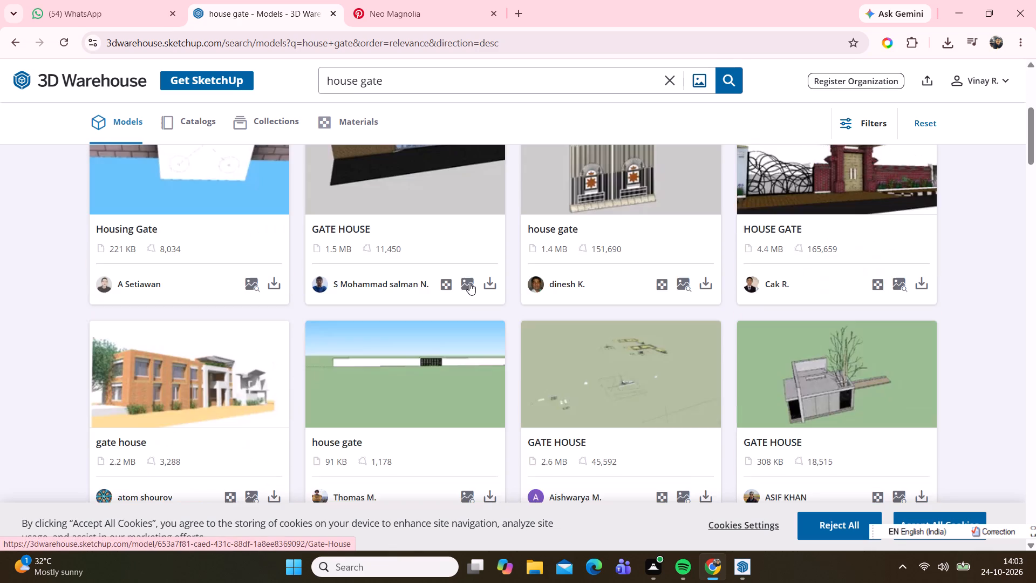
scroll(469, 283, down, 2)
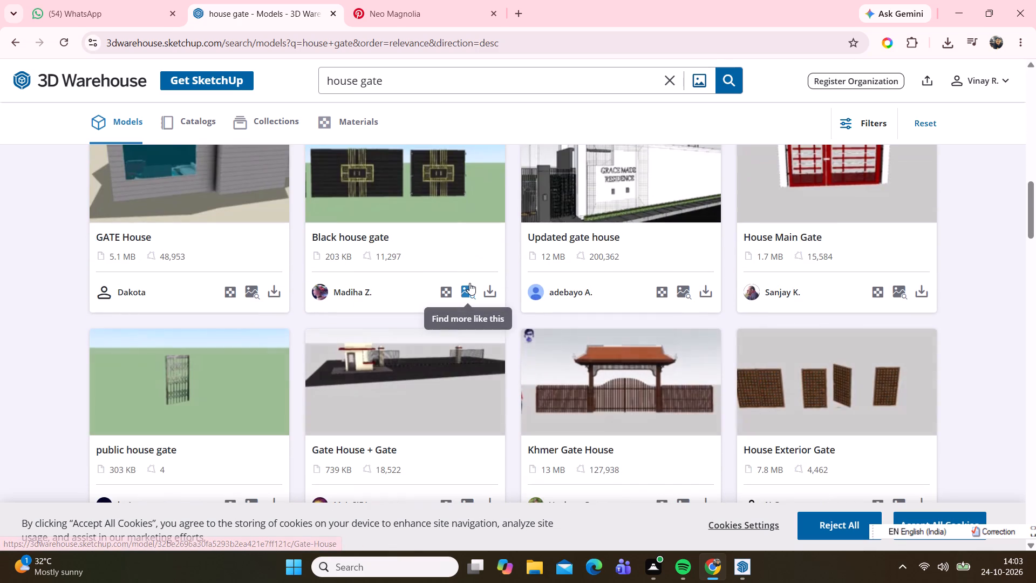
scroll(469, 283, down, 1)
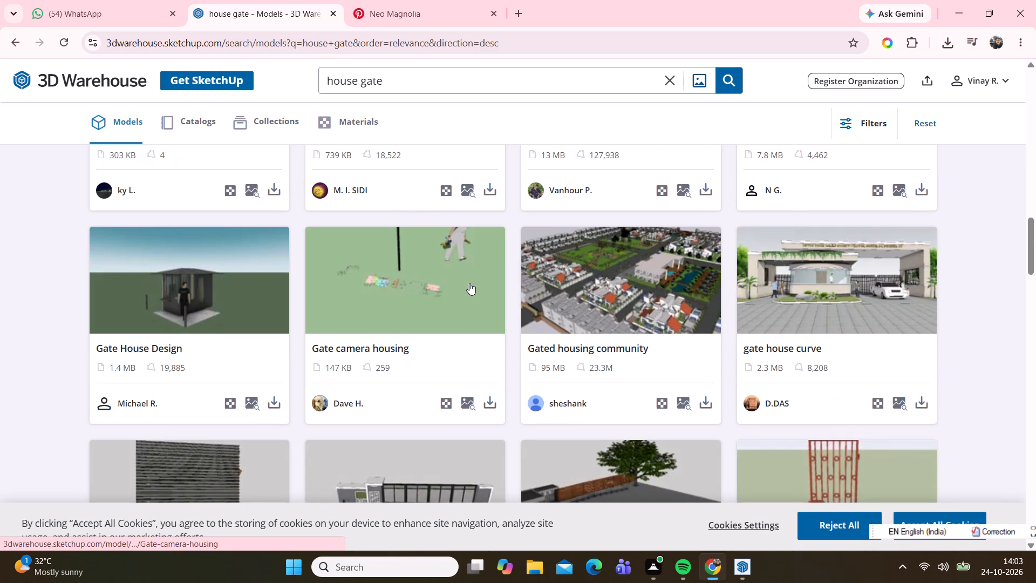
scroll(469, 283, down, 1)
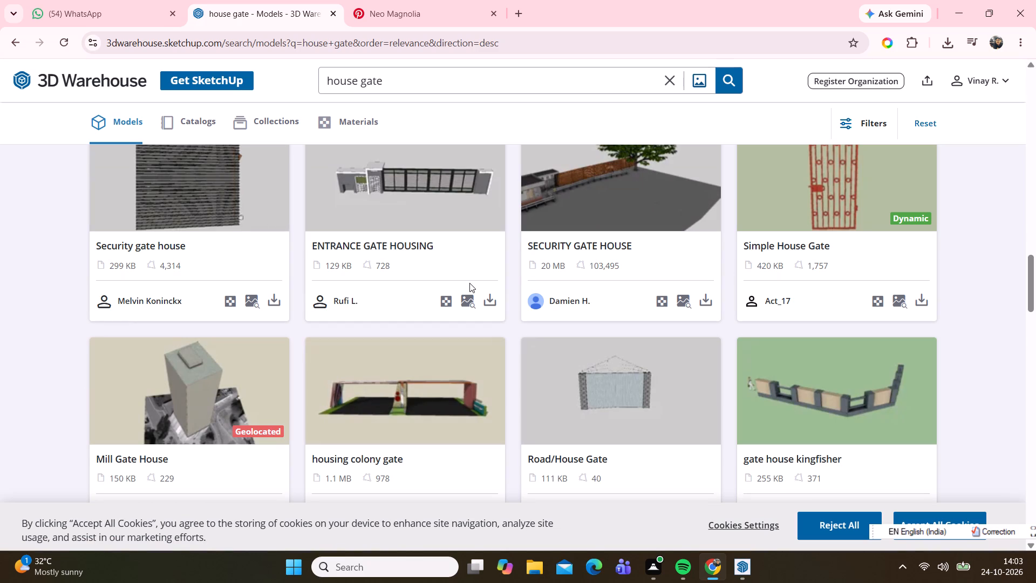
scroll(469, 283, down, 1)
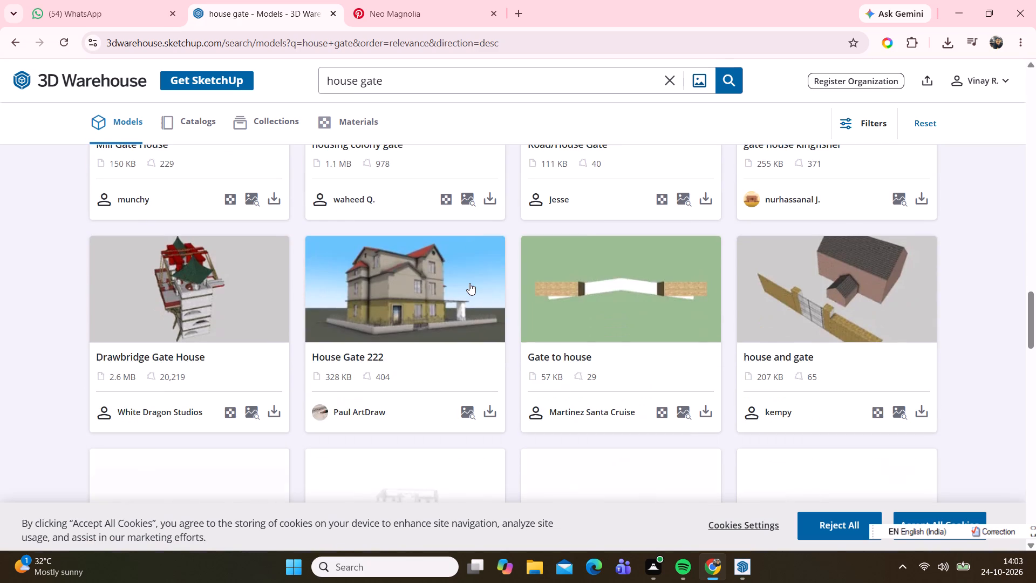
scroll(469, 283, down, 1)
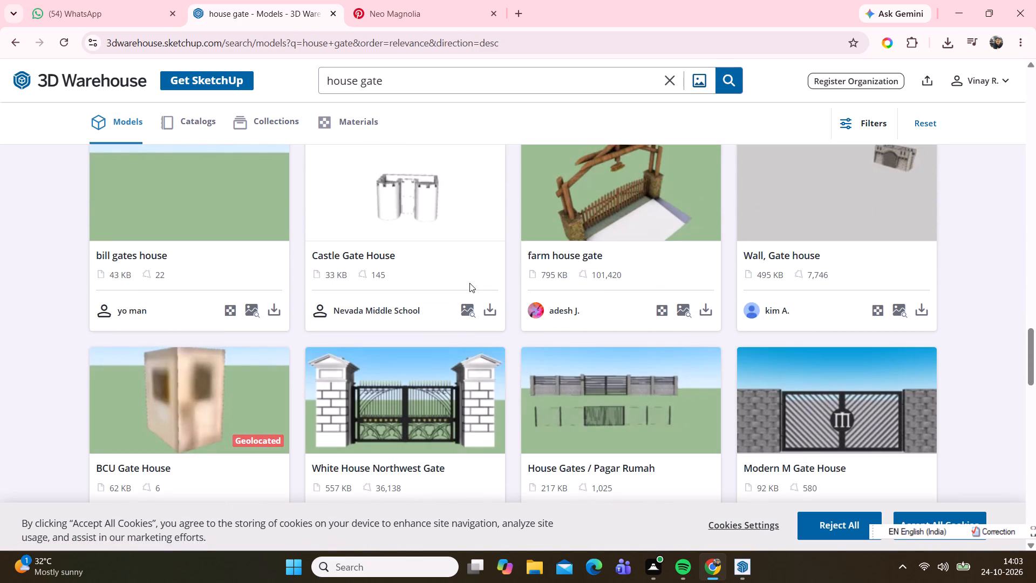
scroll(469, 283, down, 1)
scroll(469, 283, up, 1)
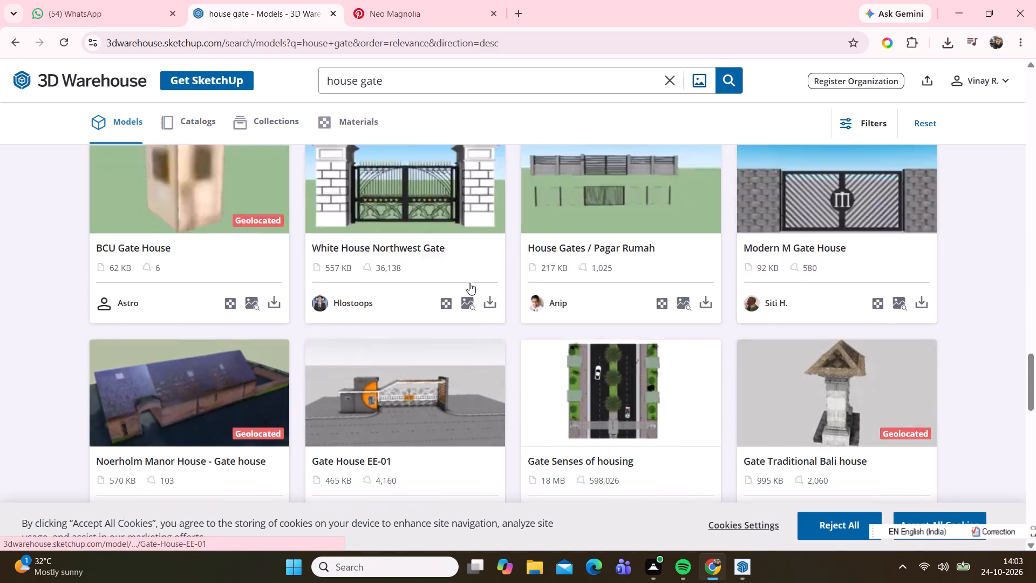
scroll(461, 260, down, 1)
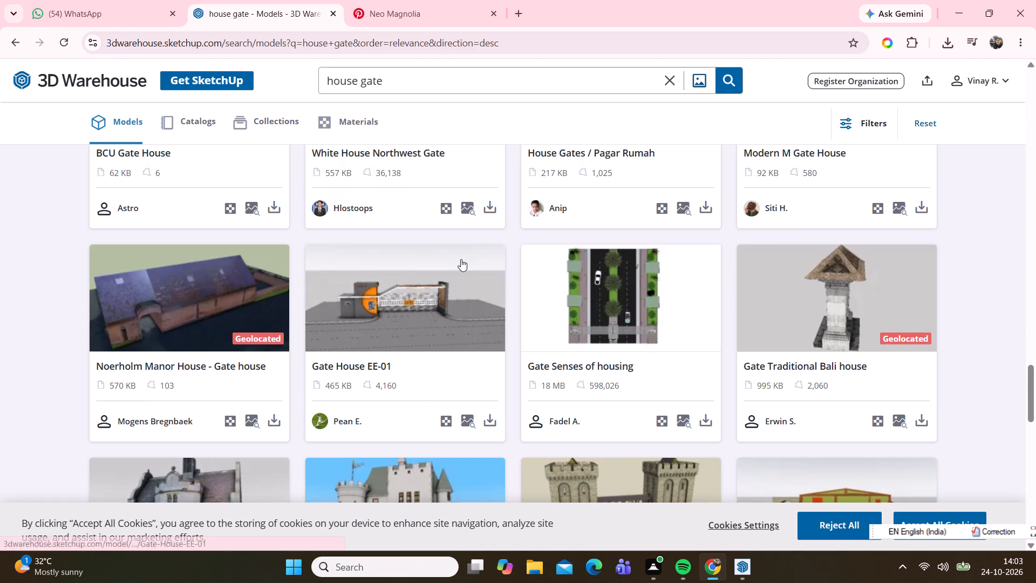
scroll(461, 259, down, 1)
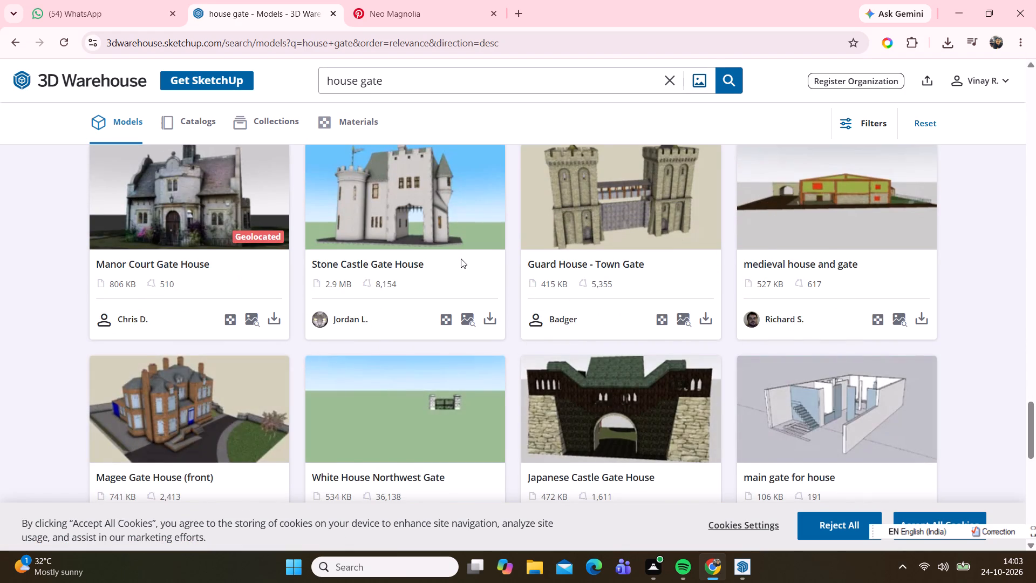
scroll(461, 259, down, 2)
scroll(461, 259, up, 1)
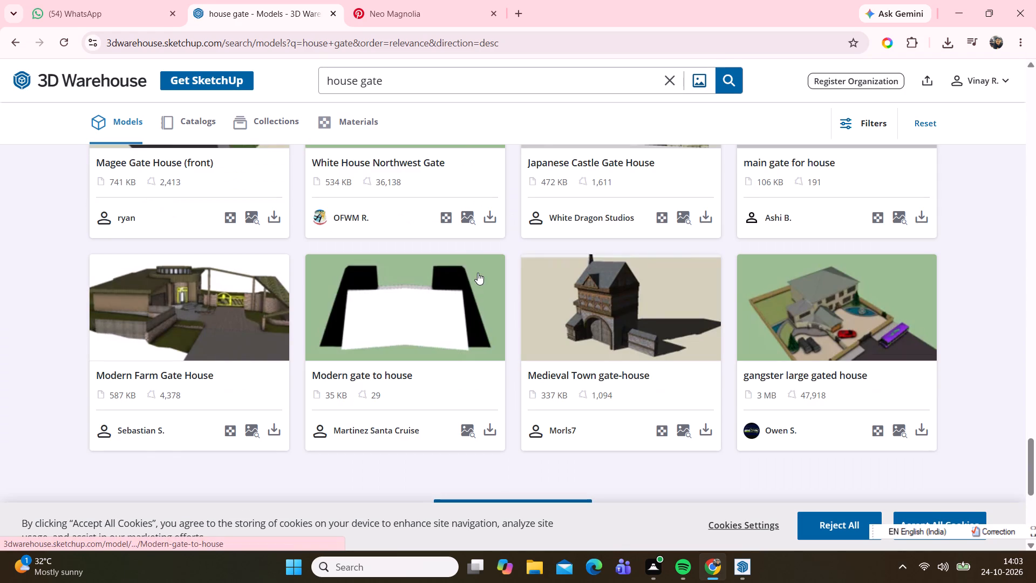
scroll(460, 246, up, 8)
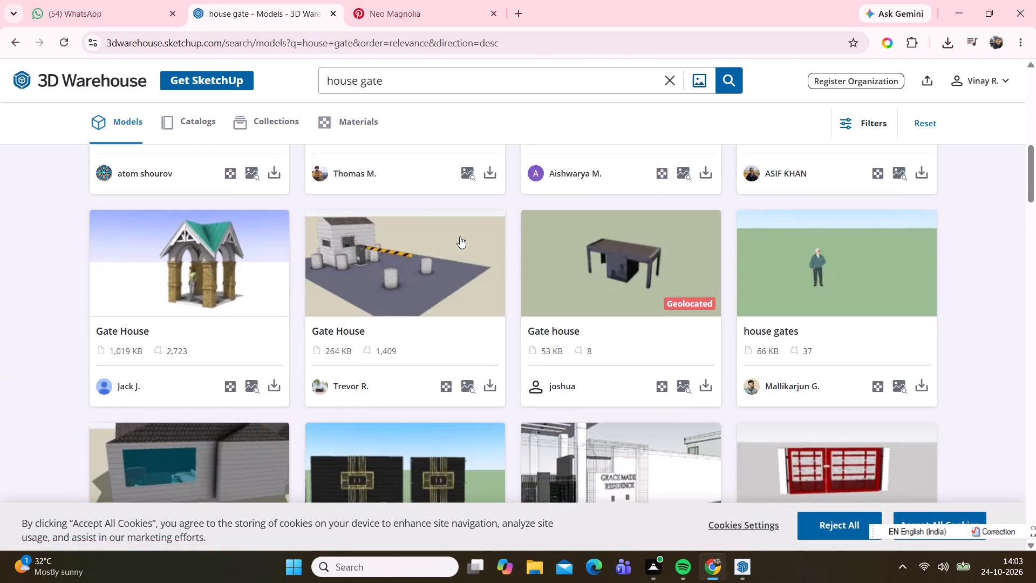
scroll(460, 236, up, 3)
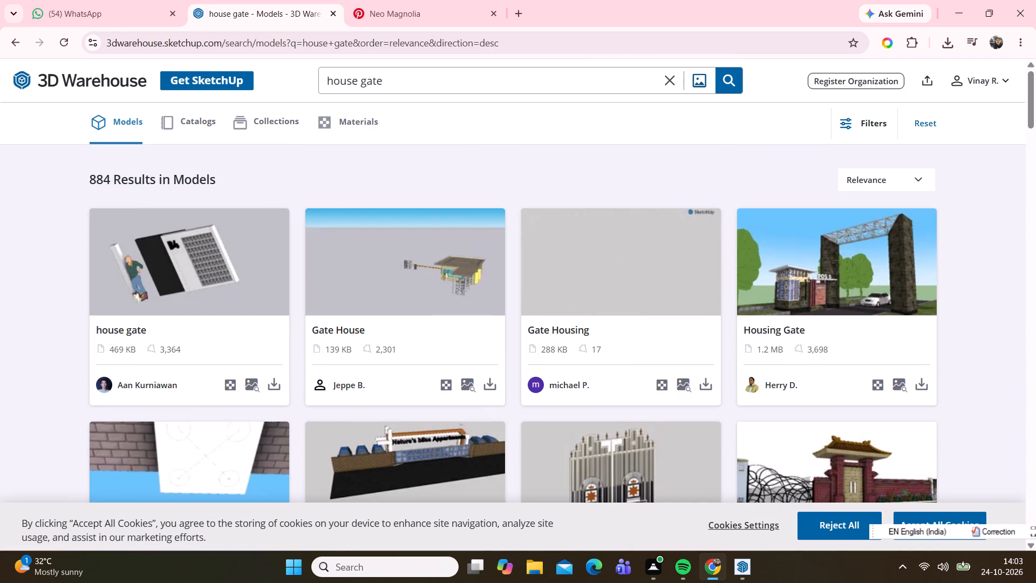
Shorten the query and search the 3D Warehouse models for "gate".
drag(360, 83, 236, 98)
key(BackSpace)
key(Return)
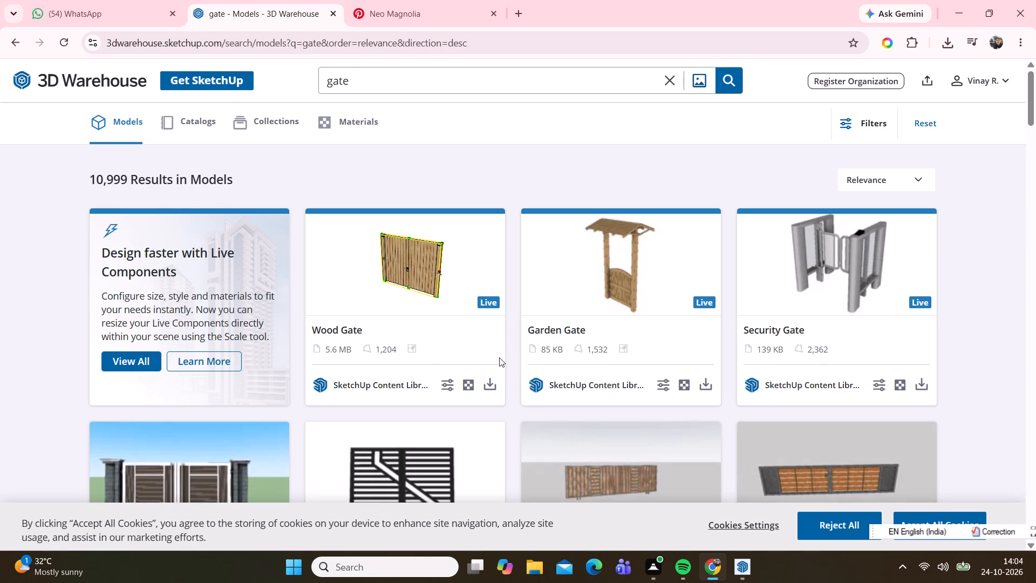
Download the 420 KB black double-leaf slatted Gate model as a SketchUp file.
scroll(500, 355, down, 1)
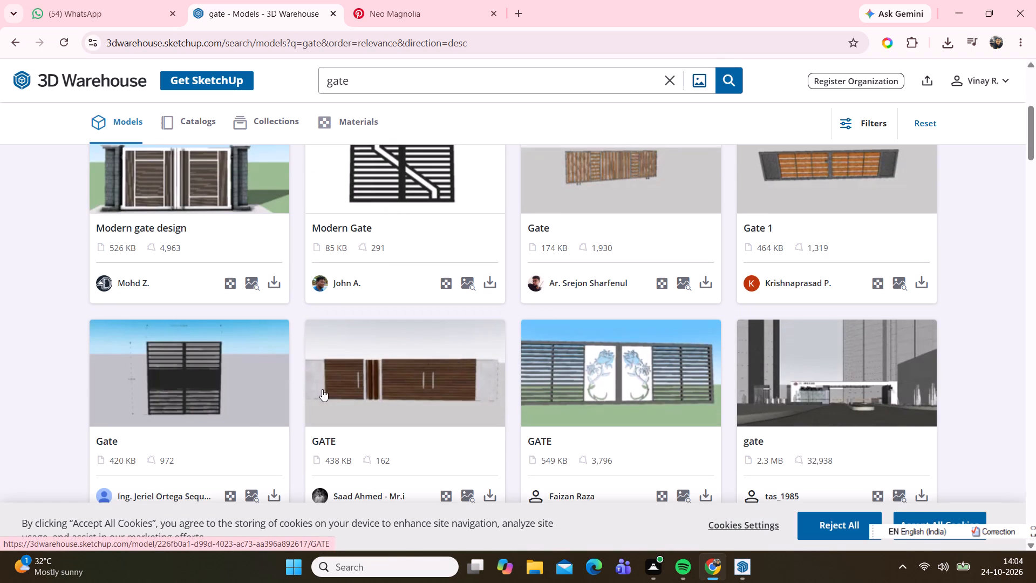
click(271, 492)
click(296, 408)
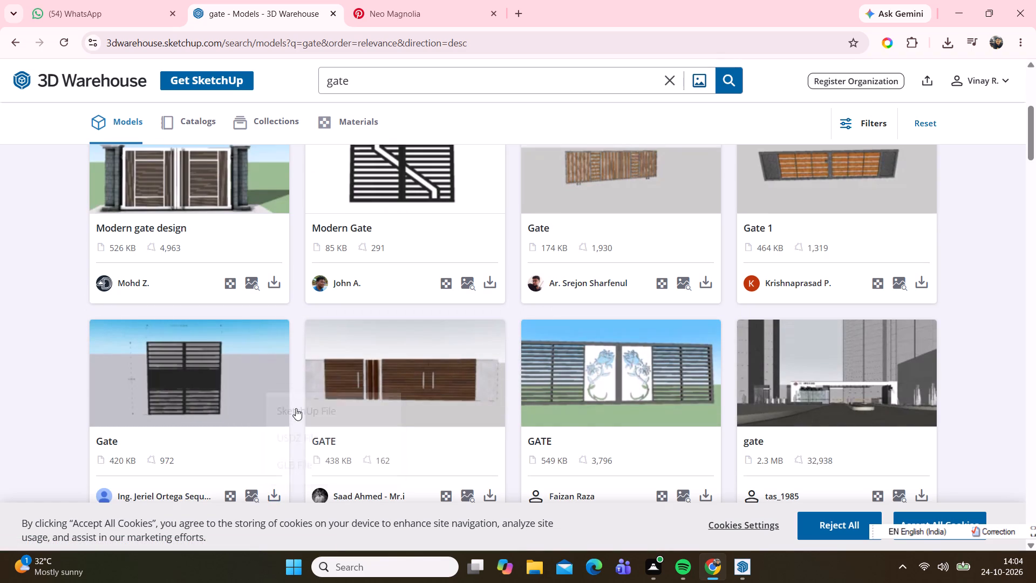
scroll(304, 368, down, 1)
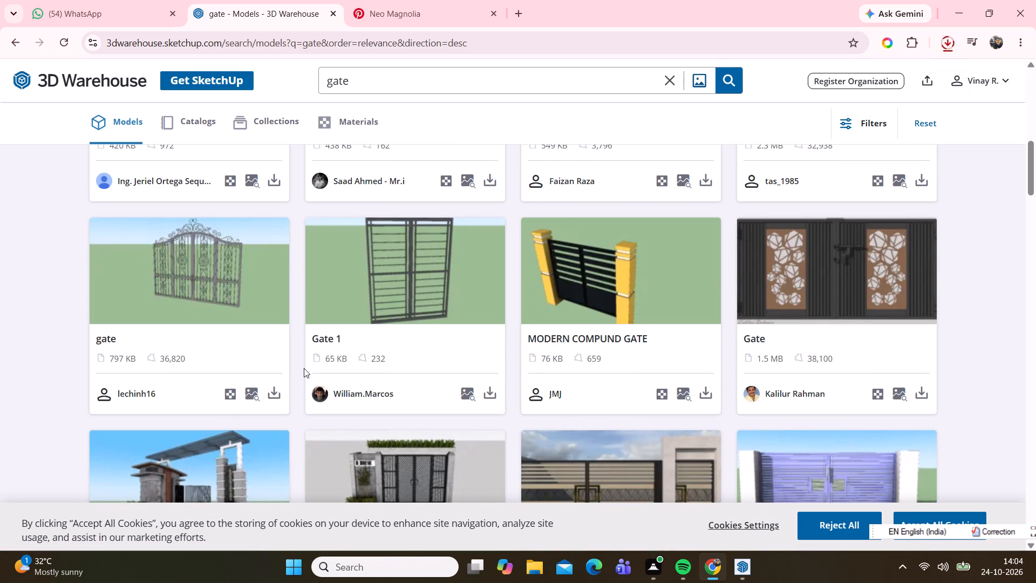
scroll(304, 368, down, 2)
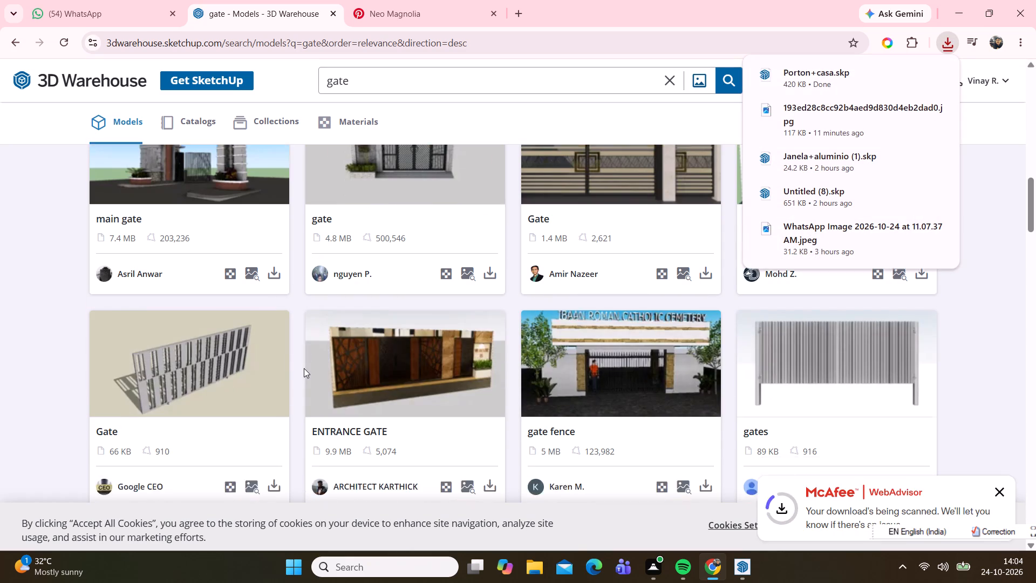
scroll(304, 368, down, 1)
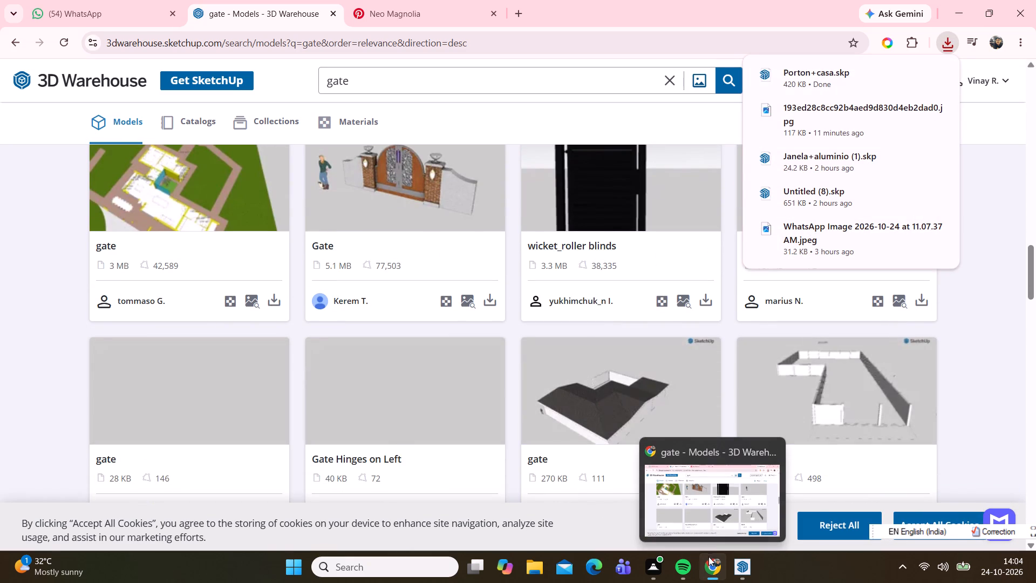
Switch to SketchUp, import the downloaded Porton+casa model and place it beside the house elevation.
click(732, 522)
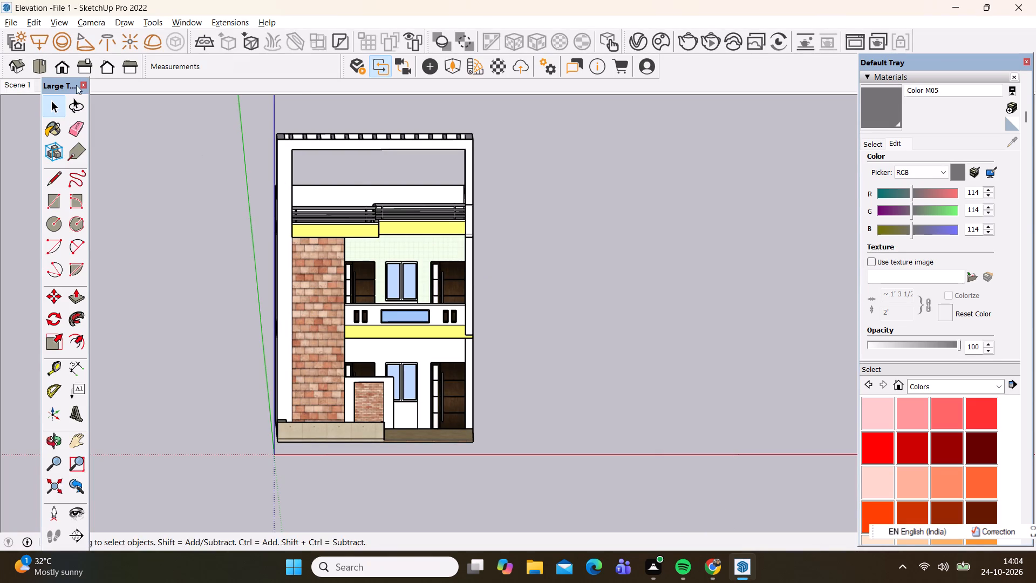
click(12, 25)
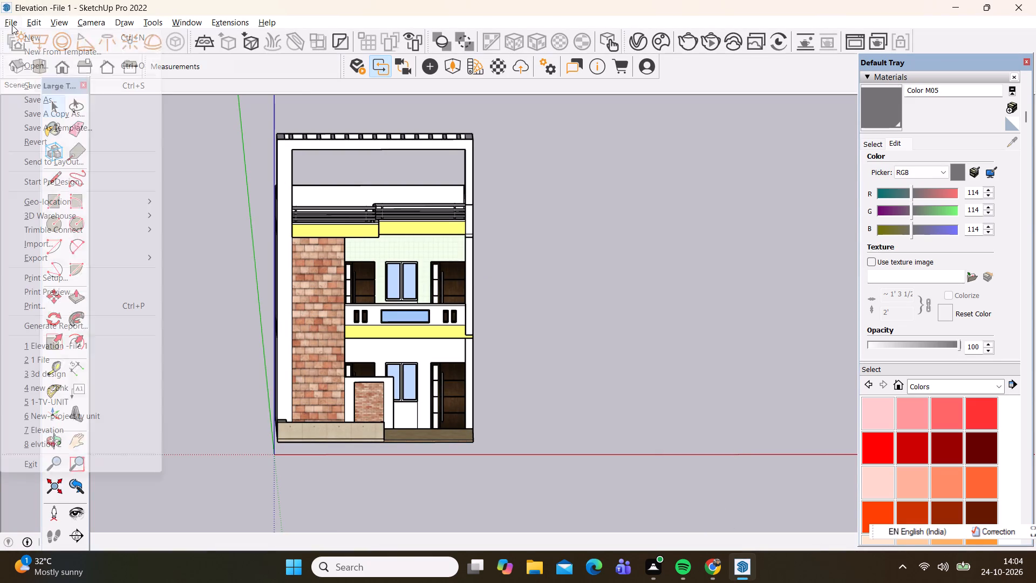
click(38, 245)
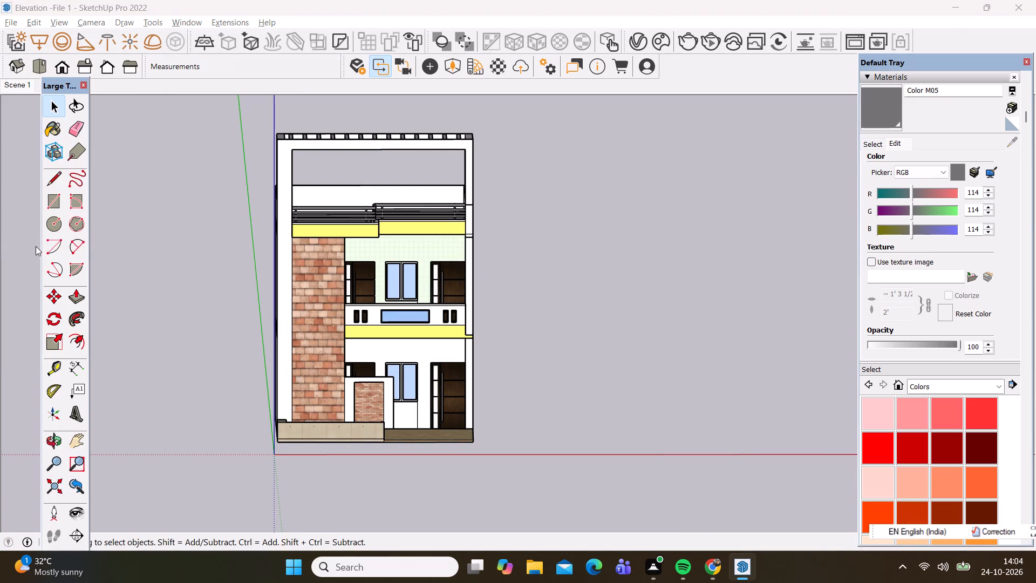
click(147, 158)
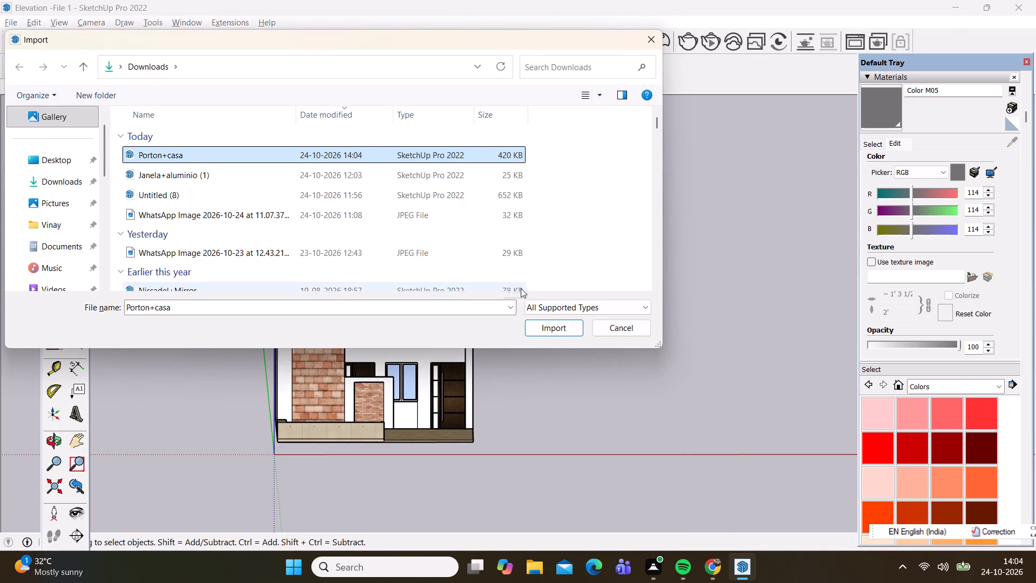
click(549, 329)
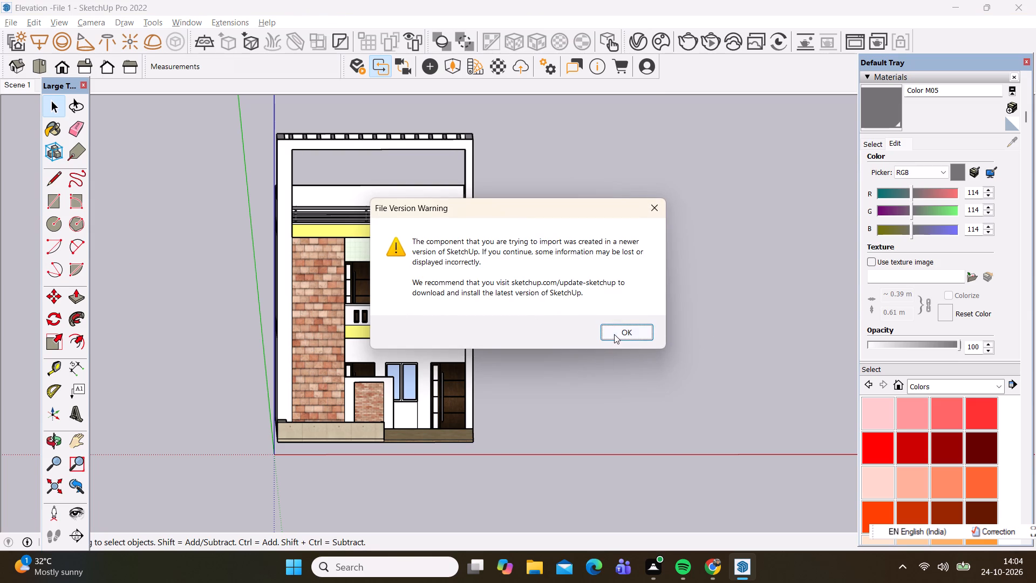
click(612, 334)
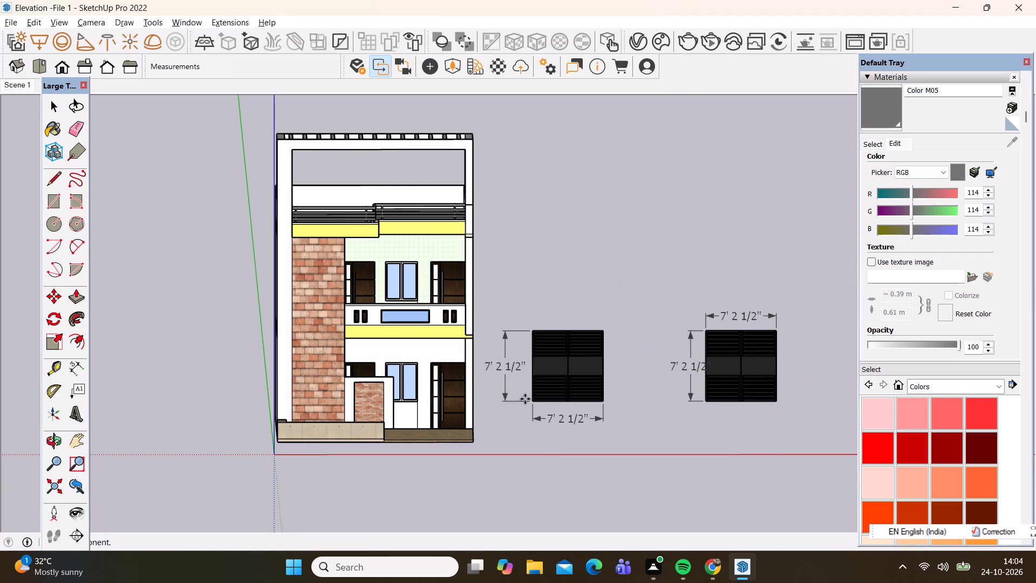
click(540, 390)
Explode the imported gate component into its separate parts and clear the selection.
scroll(590, 364, up, 3)
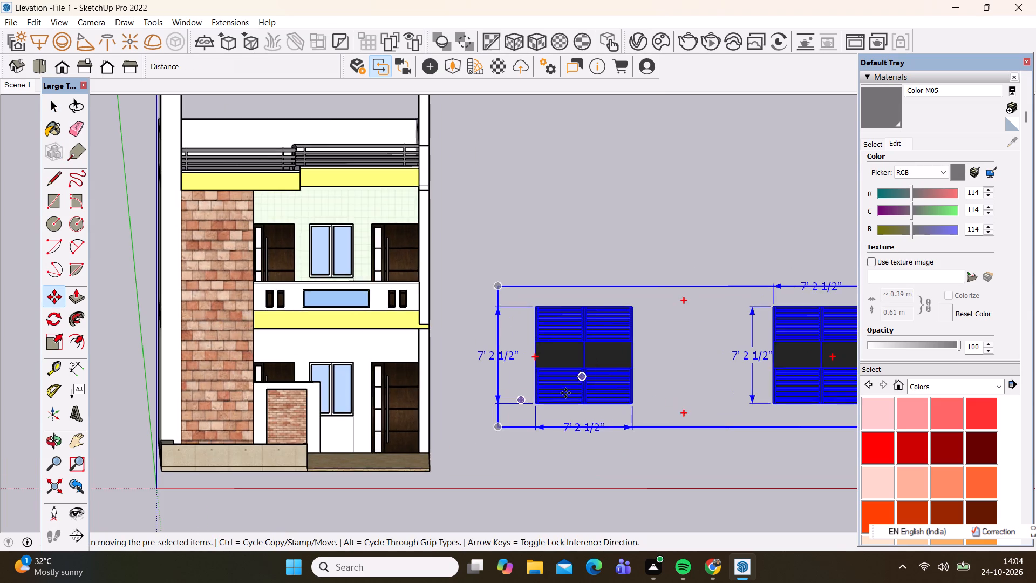
scroll(565, 393, up, 3)
right_click(539, 355)
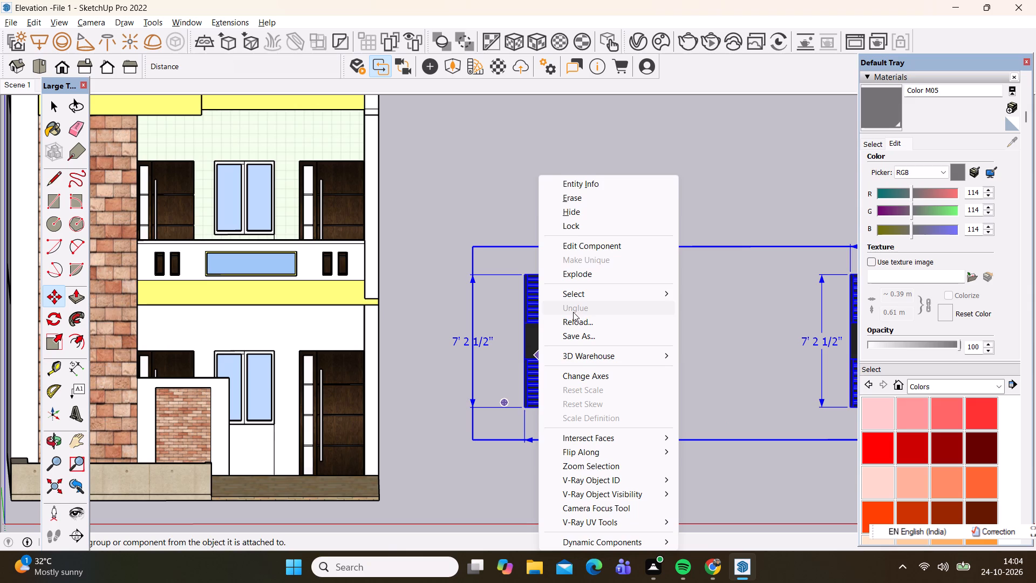
click(568, 280)
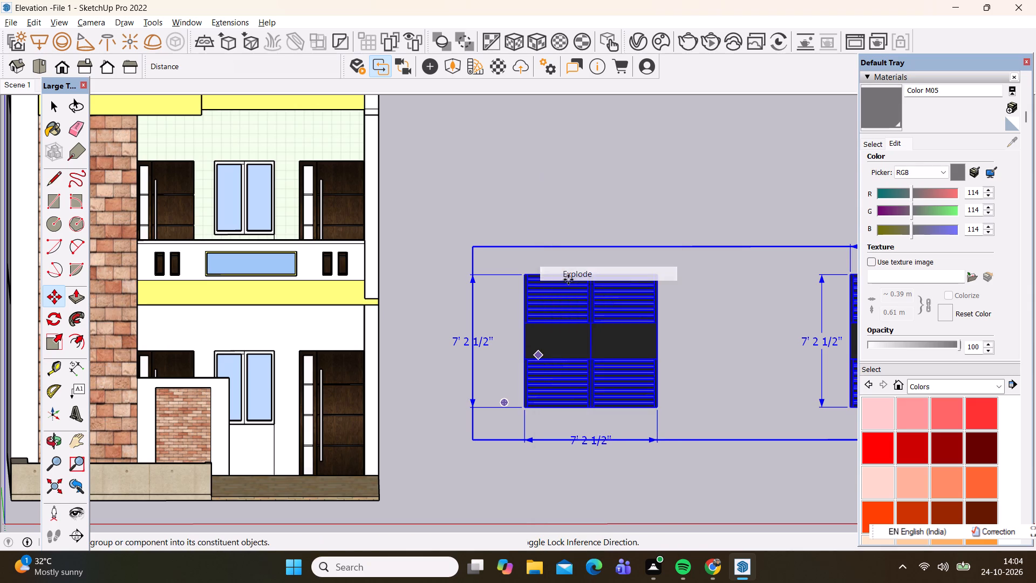
click(476, 344)
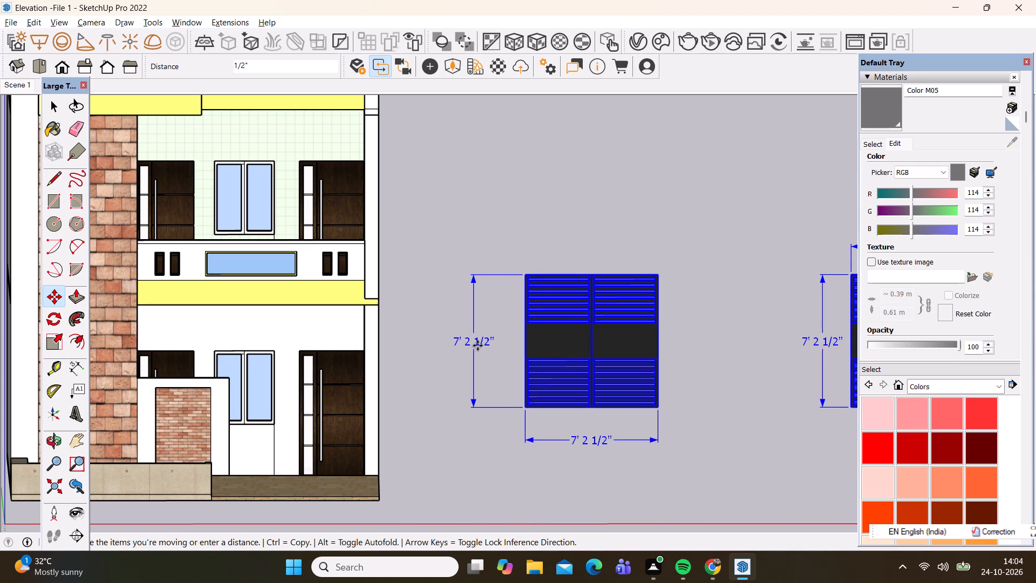
click(478, 345)
key(space)
click(492, 384)
Delete the vertical and horizontal dimensions attached to the gate nearest the house.
scroll(549, 352, up, 2)
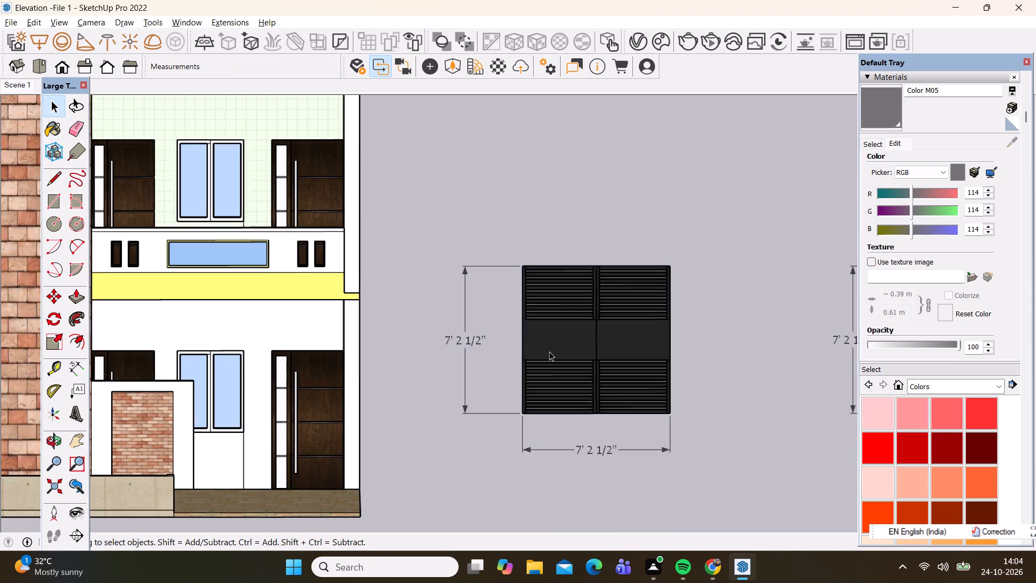
scroll(549, 351, up, 1)
click(441, 347)
triple_click(448, 352)
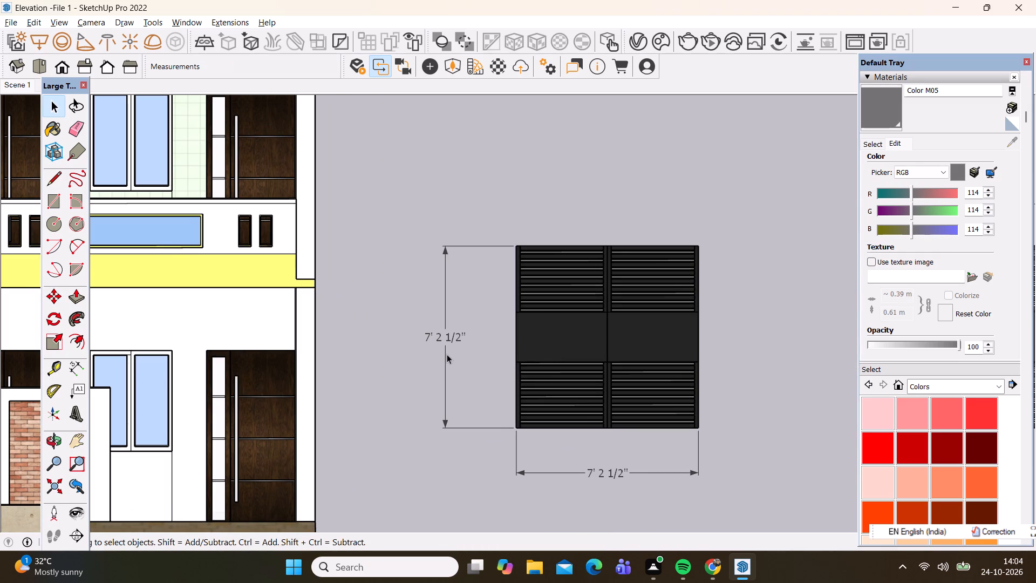
click(446, 354)
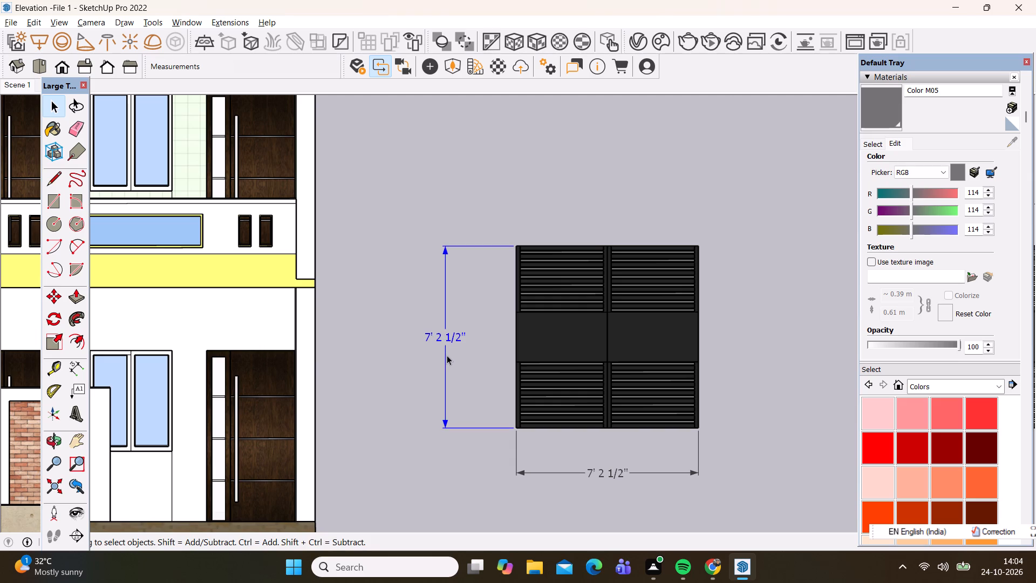
key(Delete)
click(576, 469)
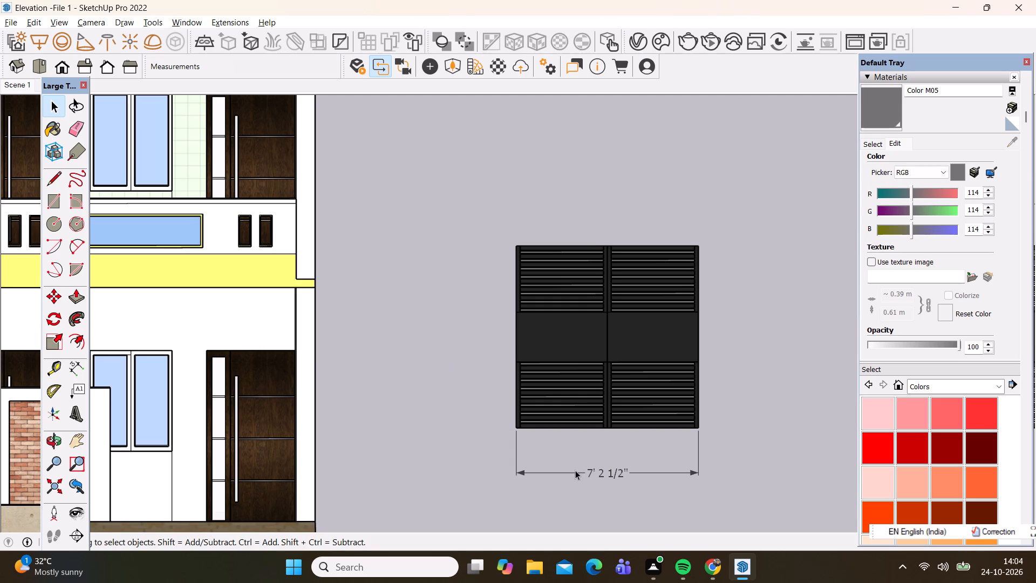
double_click(575, 472)
key(Delete)
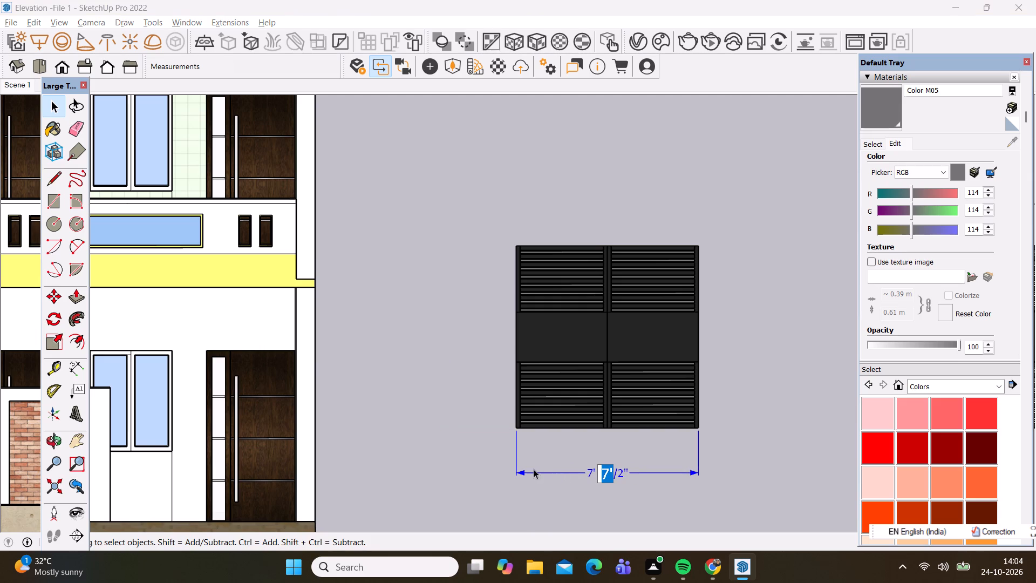
click(533, 468)
click(531, 473)
key(Delete)
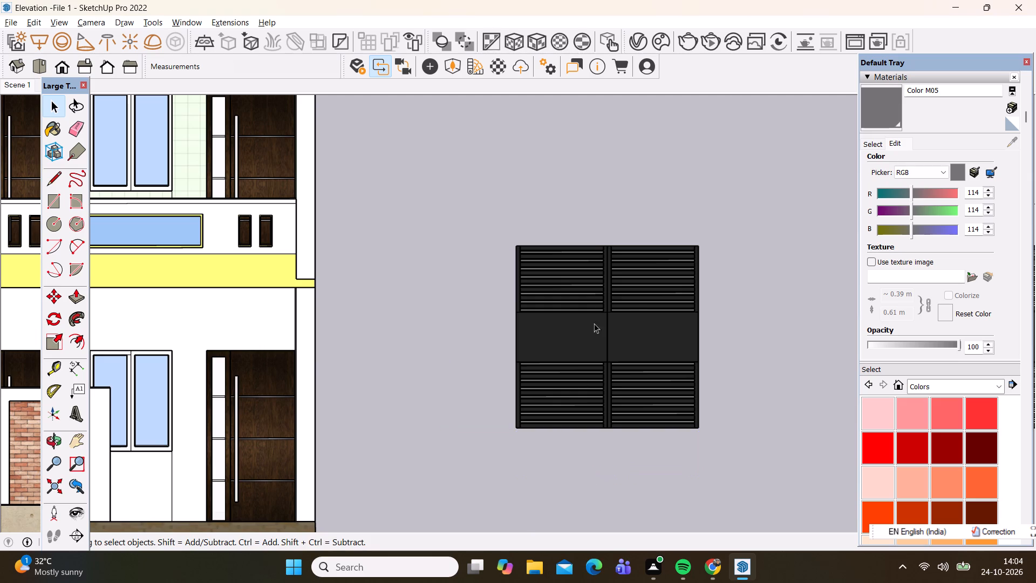
Select all parts of the gate nearest the house and make them a group.
scroll(596, 309, up, 3)
middle_drag(554, 257, 549, 359)
scroll(554, 258, down, 6)
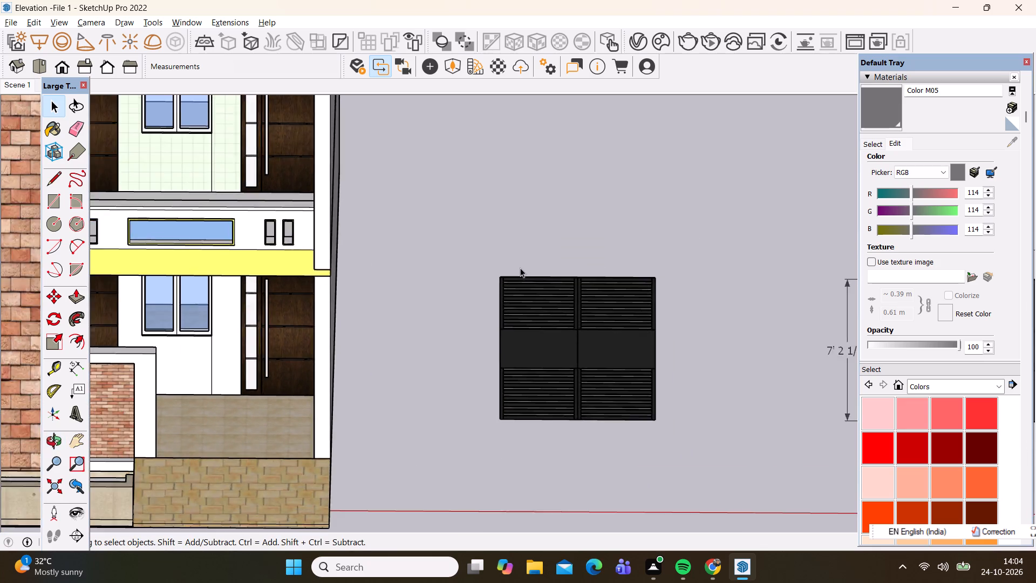
scroll(520, 268, down, 1)
click(573, 316)
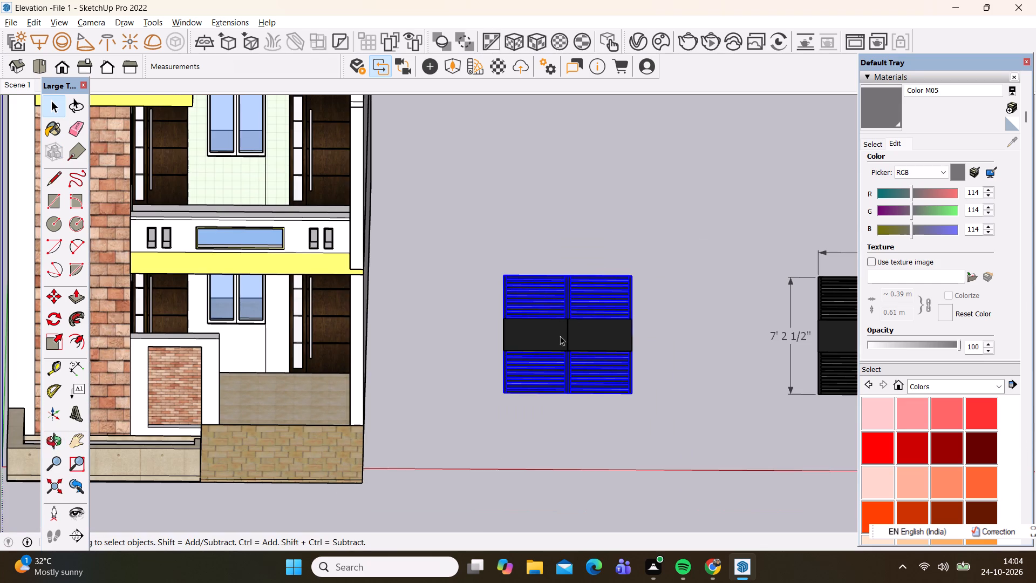
click(493, 260)
drag(492, 255, 664, 445)
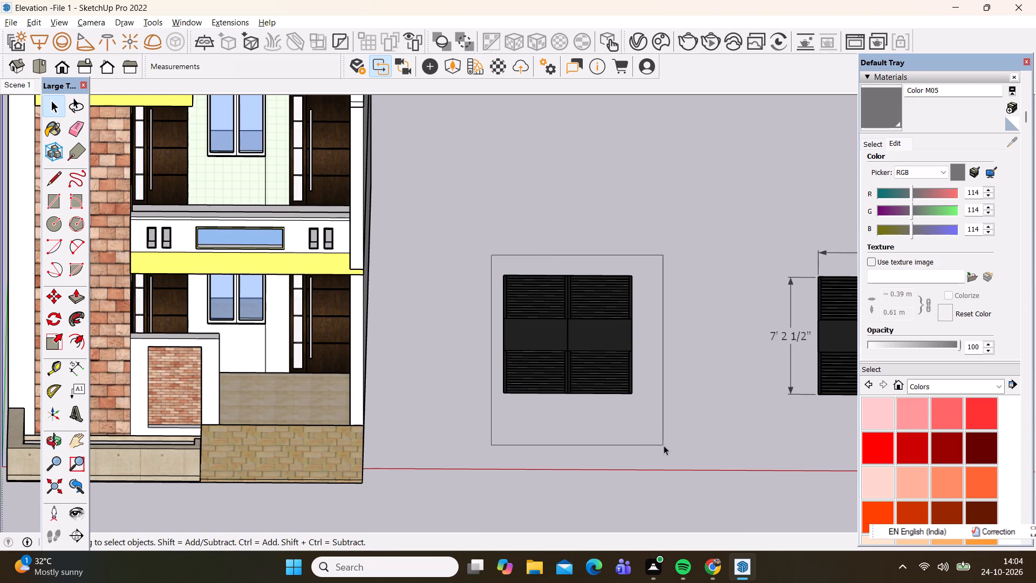
drag(664, 445, 665, 446)
right_click(619, 389)
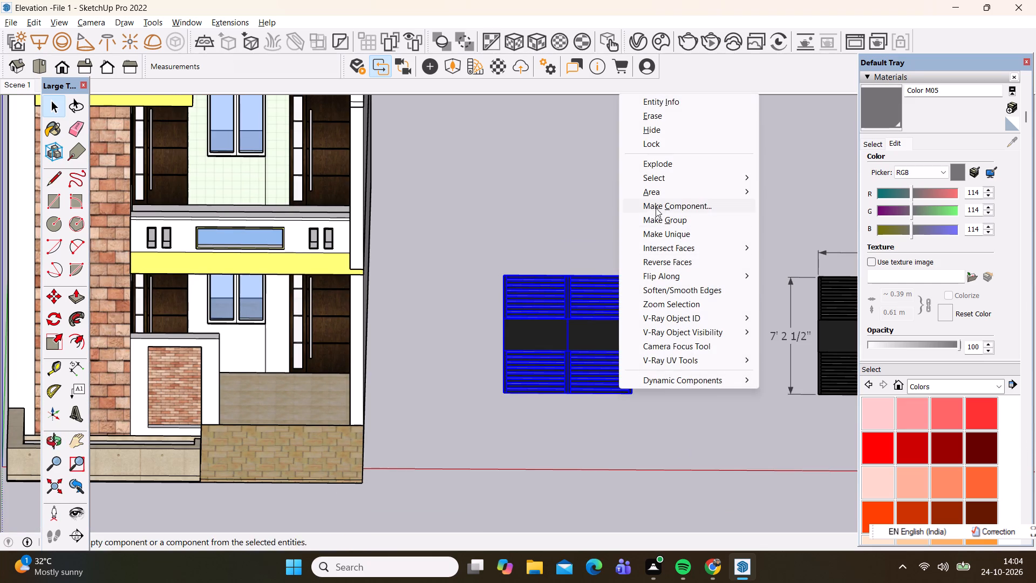
click(656, 220)
click(663, 318)
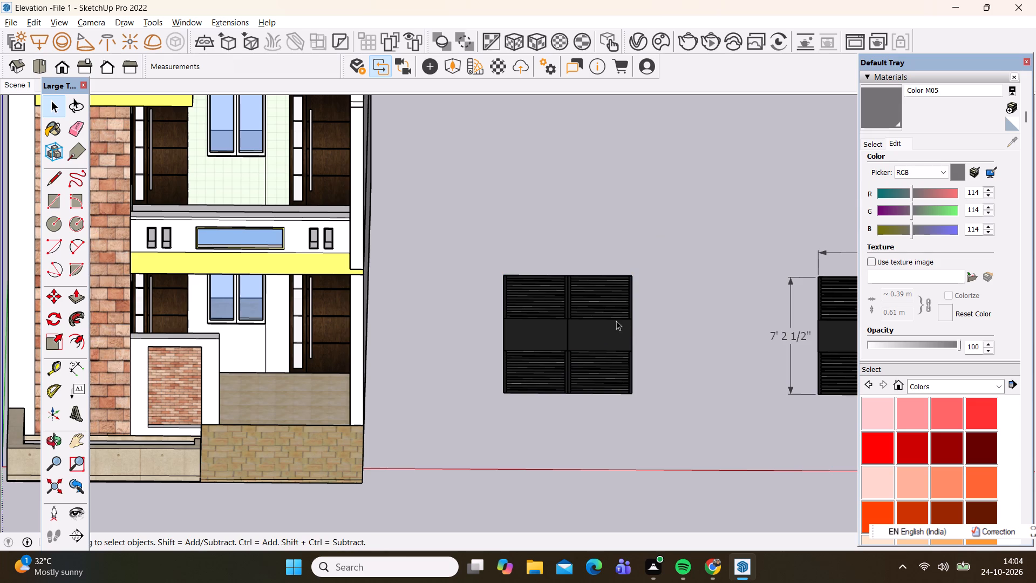
Move the gate group by its upper outer corner to the inner edge of the house's right-hand front pillar.
click(595, 299)
scroll(636, 268, up, 6)
middle_drag(610, 311, 605, 376)
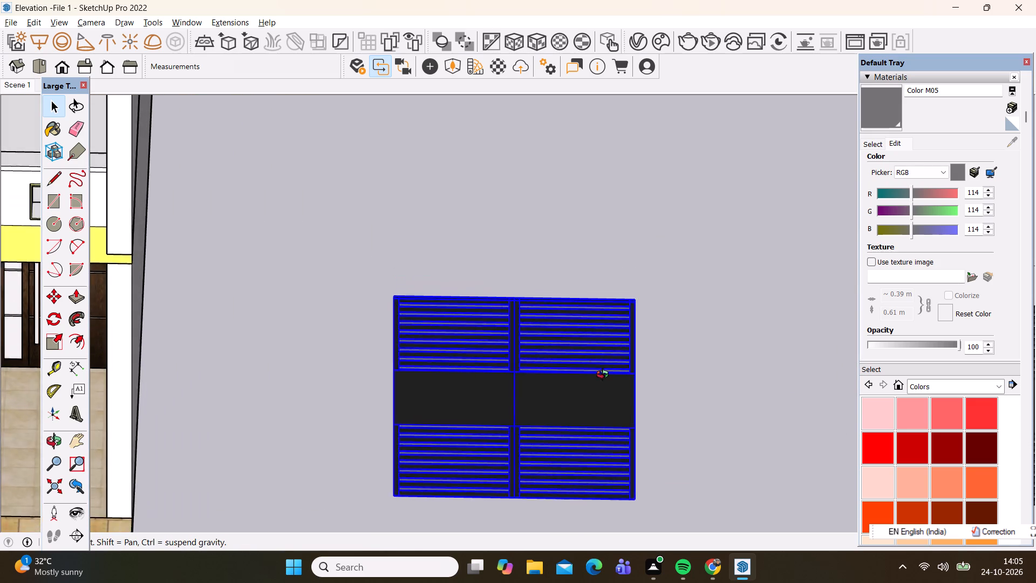
middle_drag(605, 376, 603, 384)
scroll(603, 384, down, 1)
scroll(624, 314, up, 4)
scroll(570, 363, up, 3)
scroll(658, 310, up, 6)
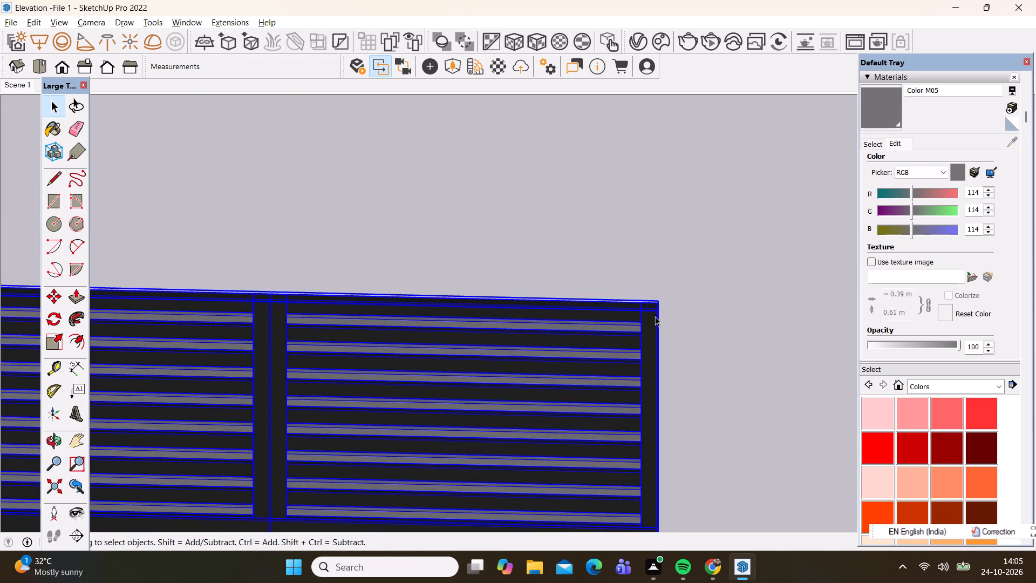
scroll(647, 308, up, 14)
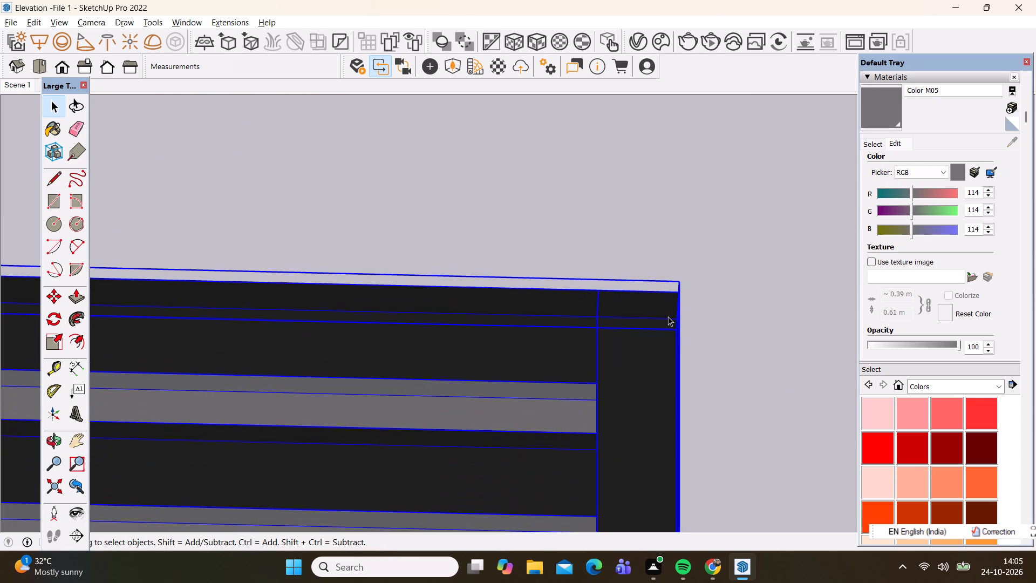
key(m)
click(680, 291)
scroll(746, 293, down, 3)
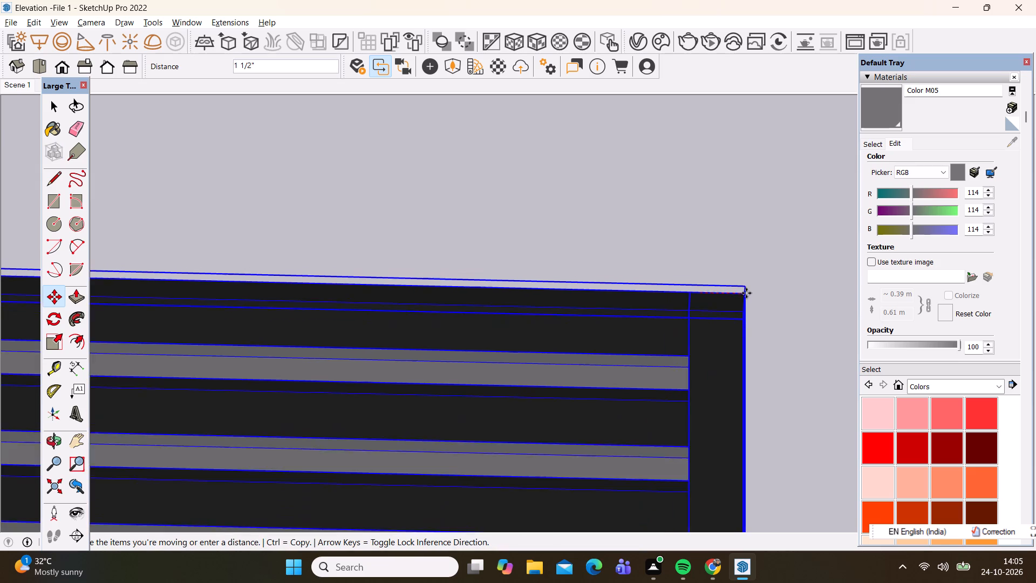
scroll(746, 293, down, 20)
scroll(746, 293, down, 5)
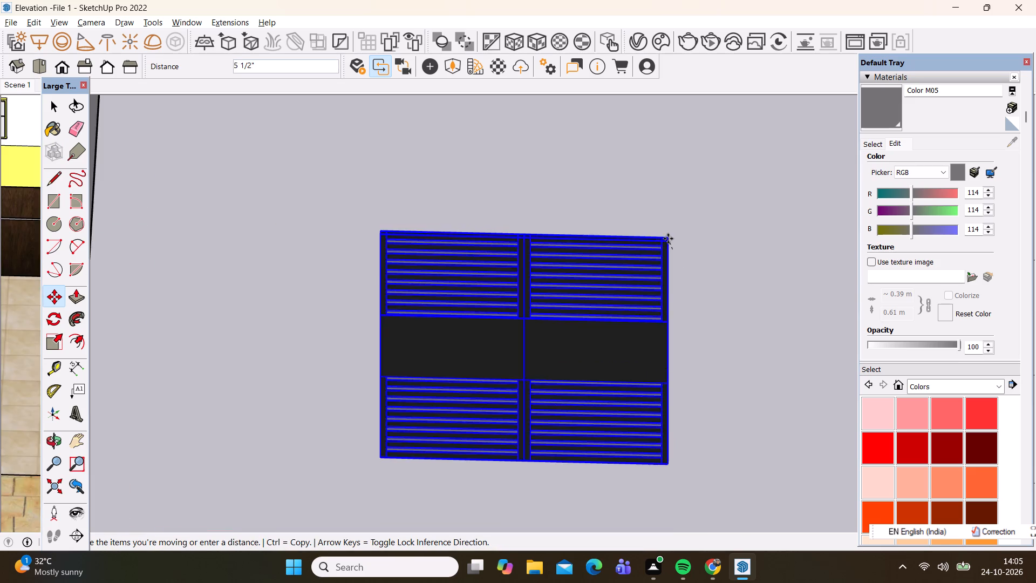
scroll(668, 239, down, 6)
scroll(330, 266, up, 6)
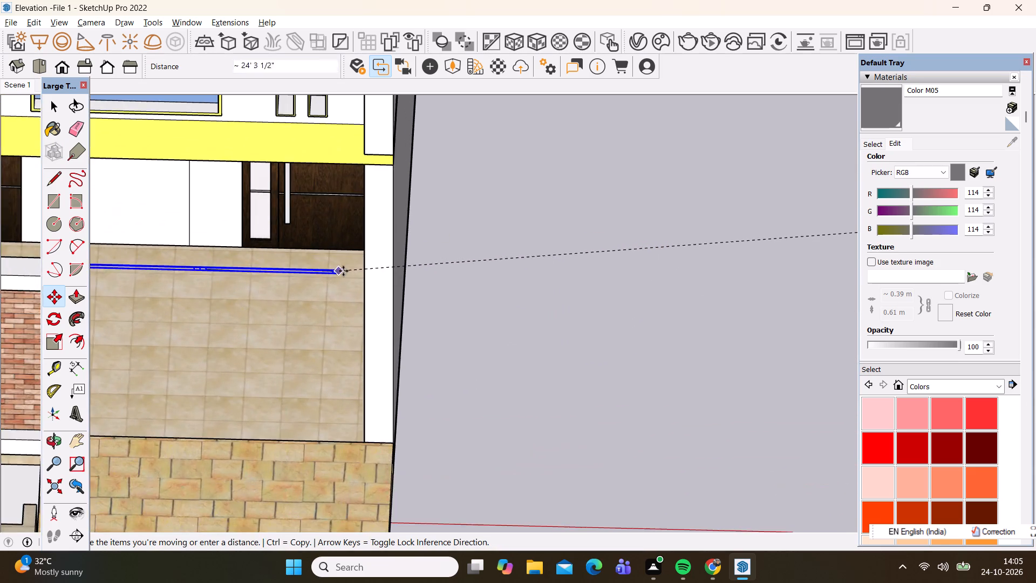
scroll(347, 273, up, 6)
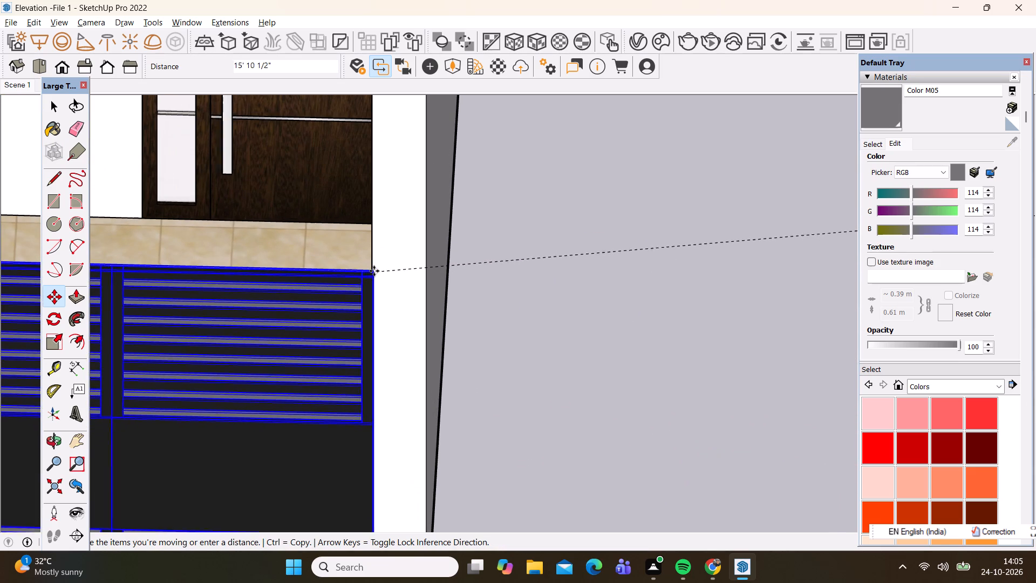
scroll(369, 266, down, 4)
middle_drag(355, 292, 456, 291)
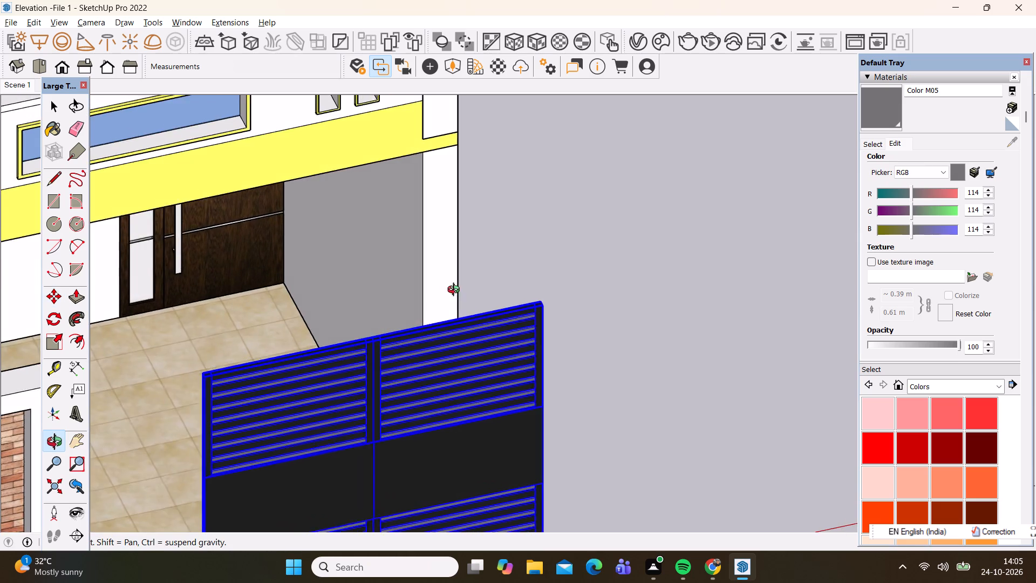
middle_drag(456, 291, 452, 294)
scroll(388, 333, up, 6)
scroll(434, 272, up, 4)
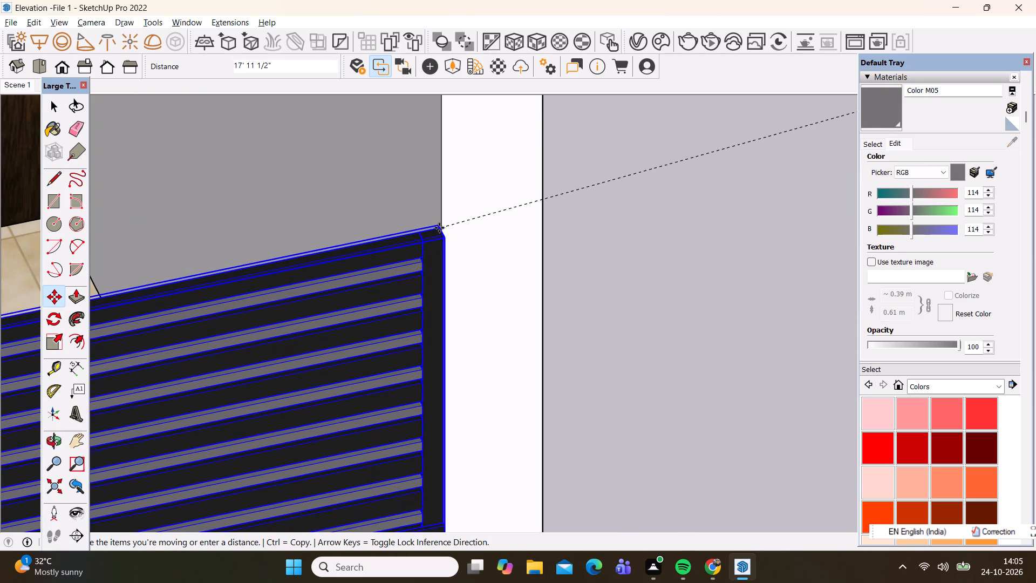
click(432, 220)
Move the gate group up so its lower outer corner meets the base of the pillar at the stone paving.
scroll(452, 200, down, 4)
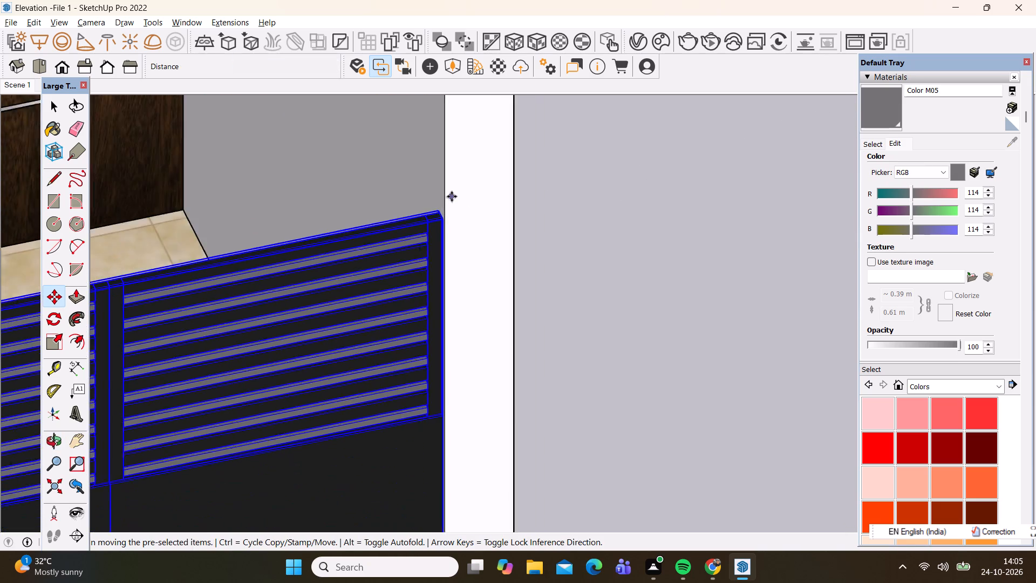
scroll(452, 196, down, 11)
scroll(402, 354, up, 3)
scroll(459, 416, up, 3)
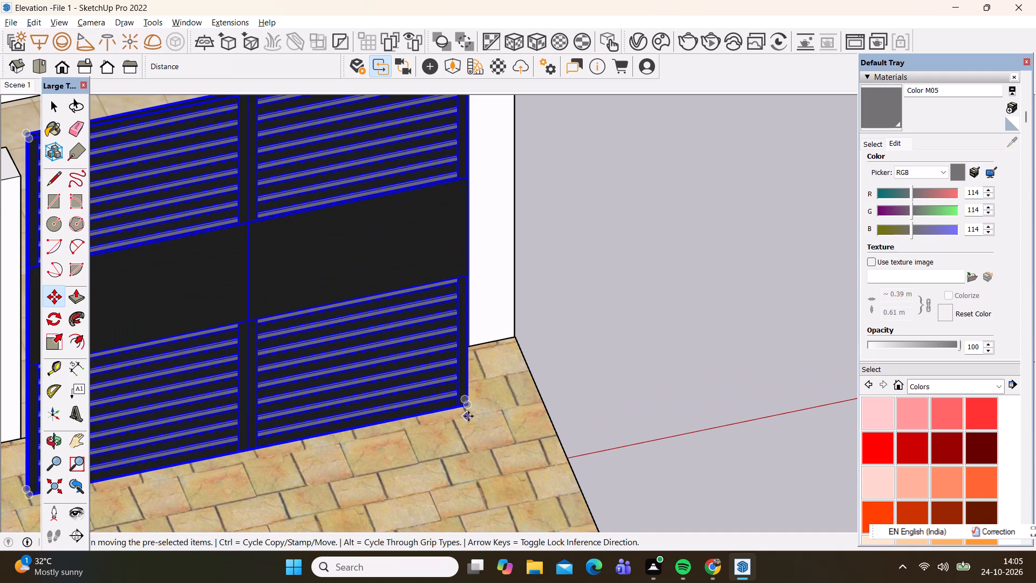
click(469, 402)
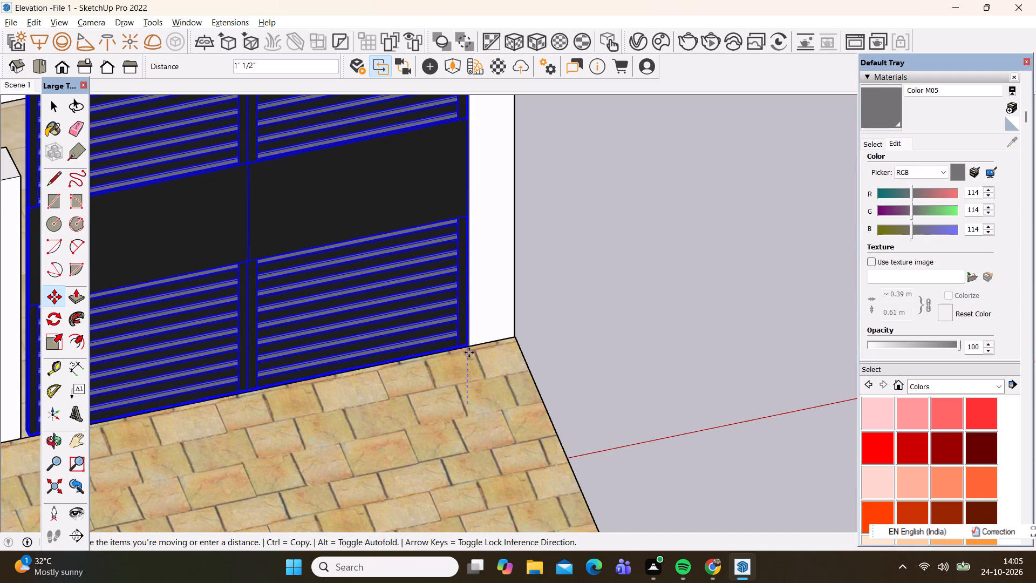
click(471, 345)
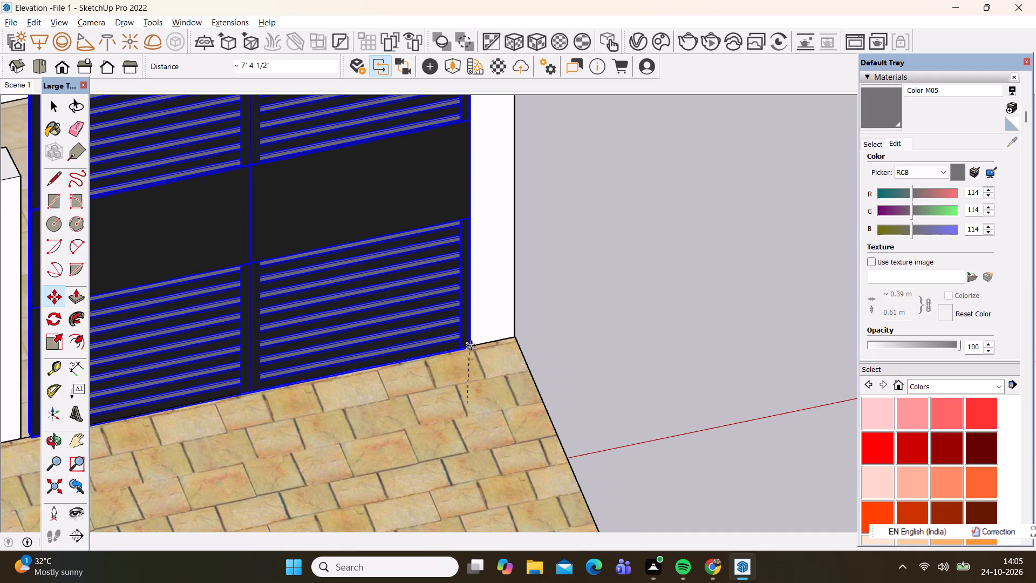
scroll(513, 314, down, 6)
scroll(274, 254, up, 7)
scroll(175, 304, up, 4)
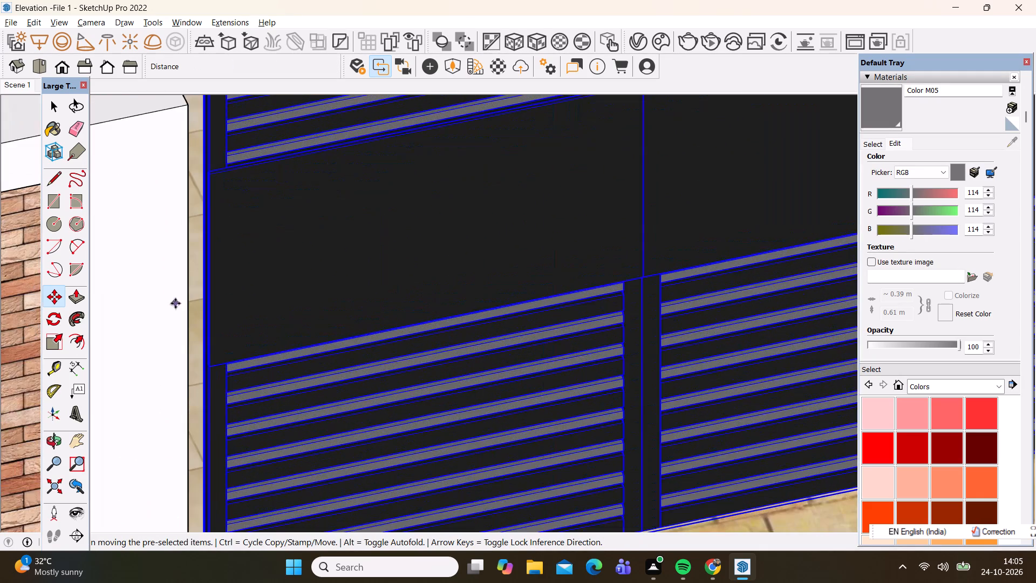
Scale the gate group sideways so its free edge meets the white wall beside the brick panel.
key(s)
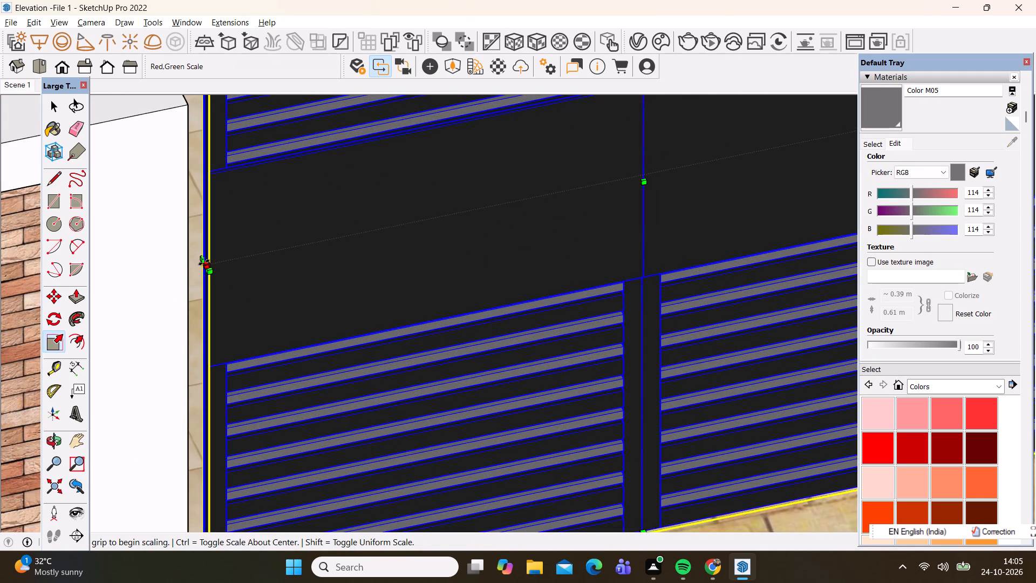
click(204, 262)
click(190, 264)
key(space)
scroll(192, 305, down, 1)
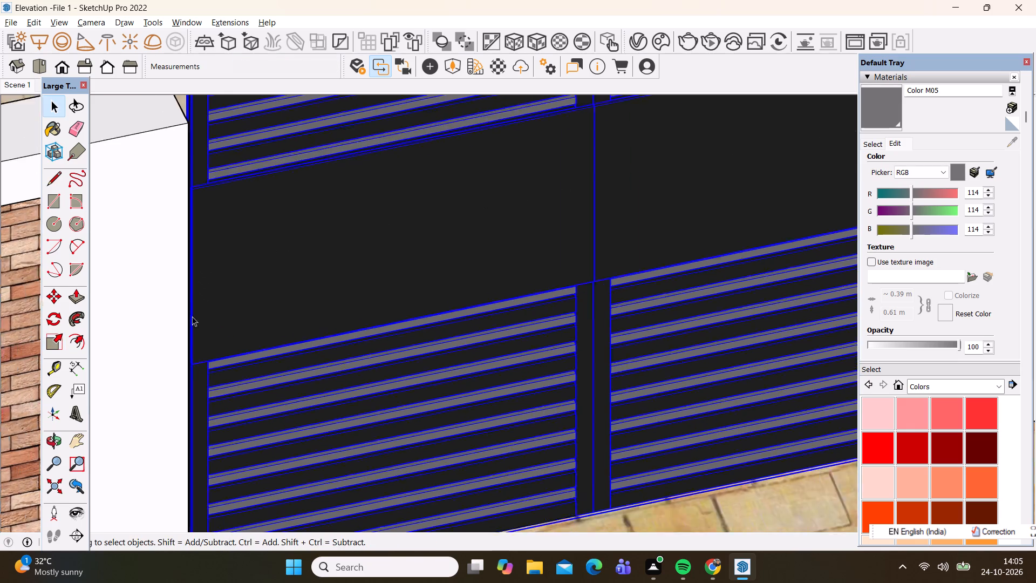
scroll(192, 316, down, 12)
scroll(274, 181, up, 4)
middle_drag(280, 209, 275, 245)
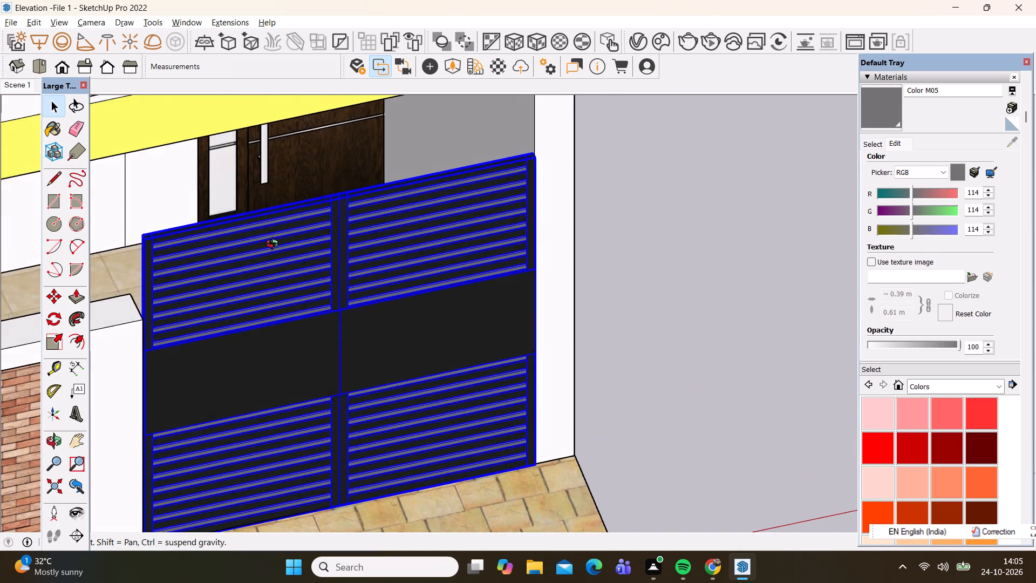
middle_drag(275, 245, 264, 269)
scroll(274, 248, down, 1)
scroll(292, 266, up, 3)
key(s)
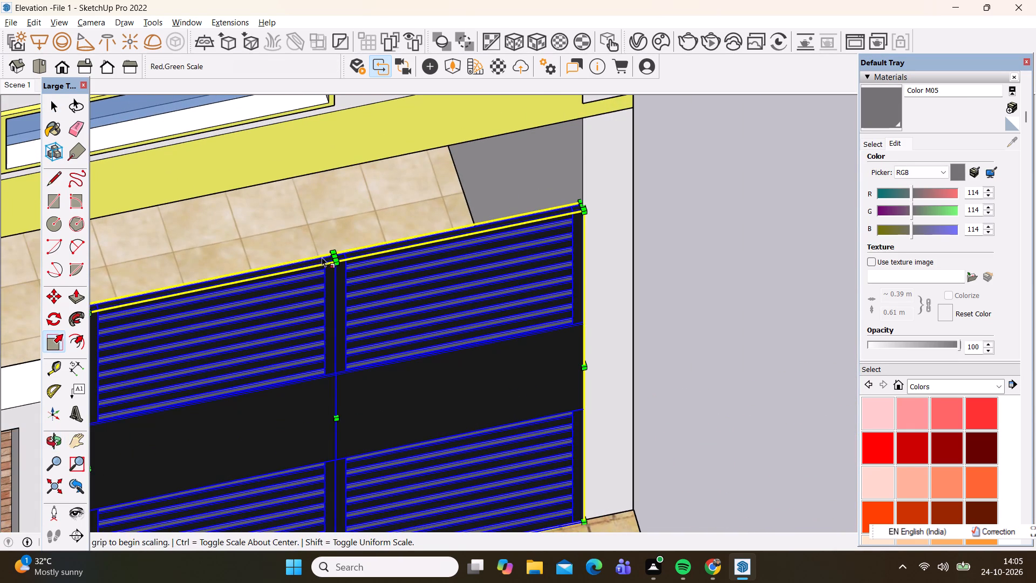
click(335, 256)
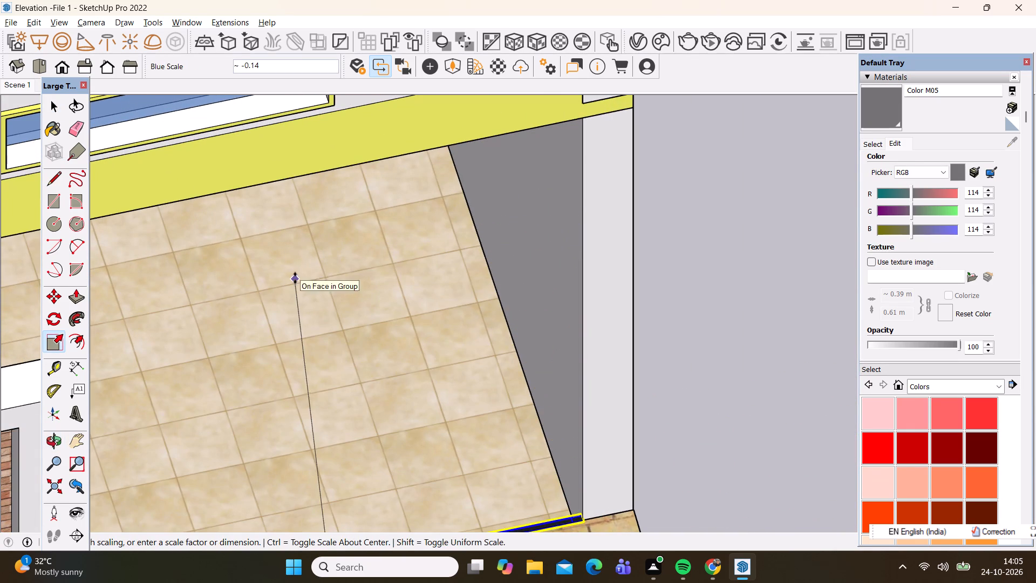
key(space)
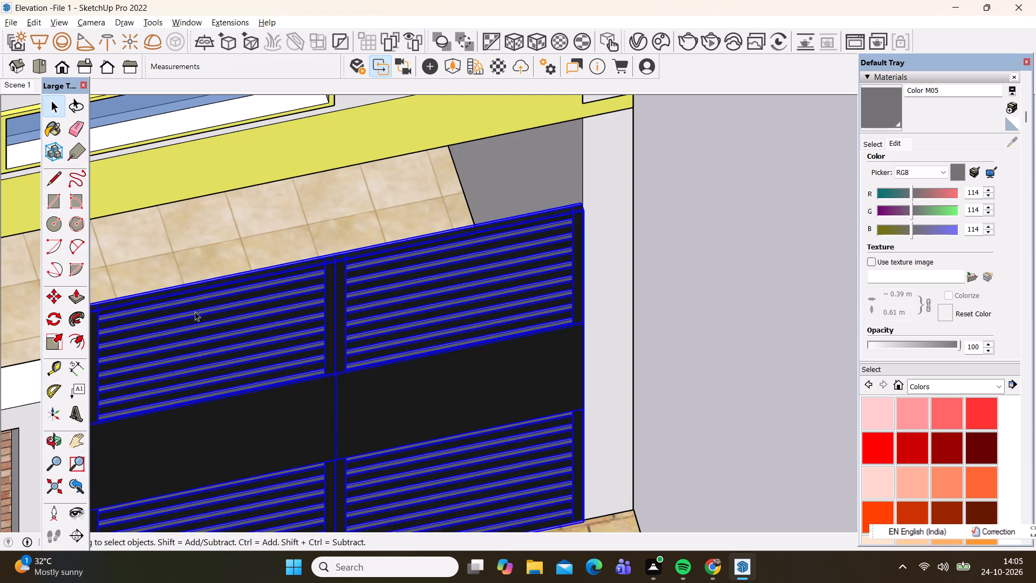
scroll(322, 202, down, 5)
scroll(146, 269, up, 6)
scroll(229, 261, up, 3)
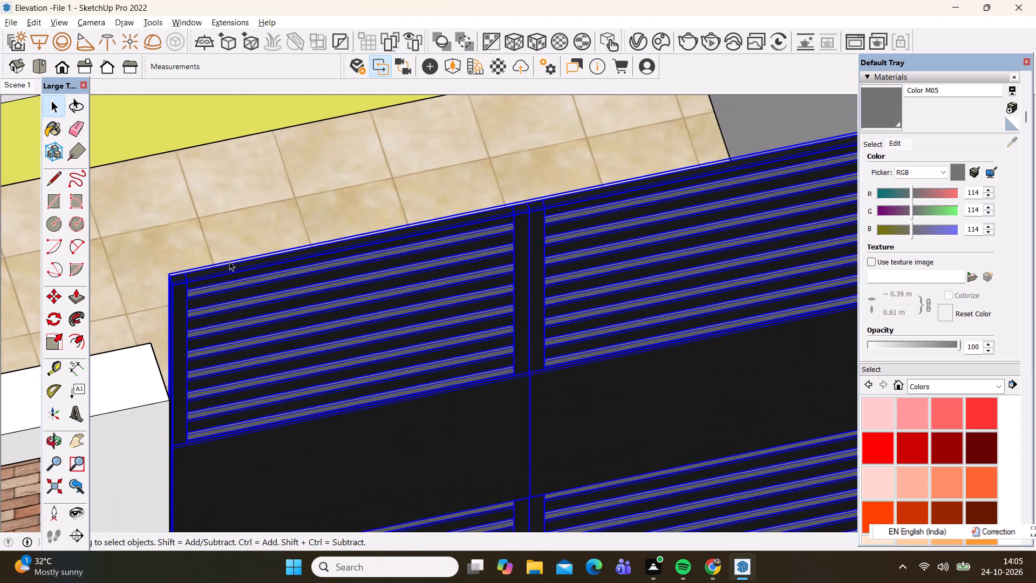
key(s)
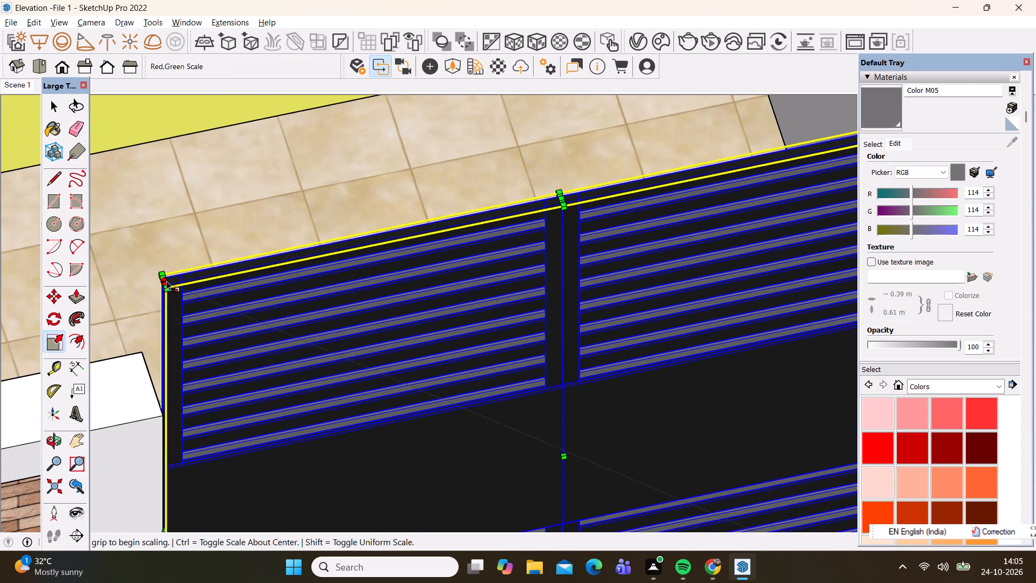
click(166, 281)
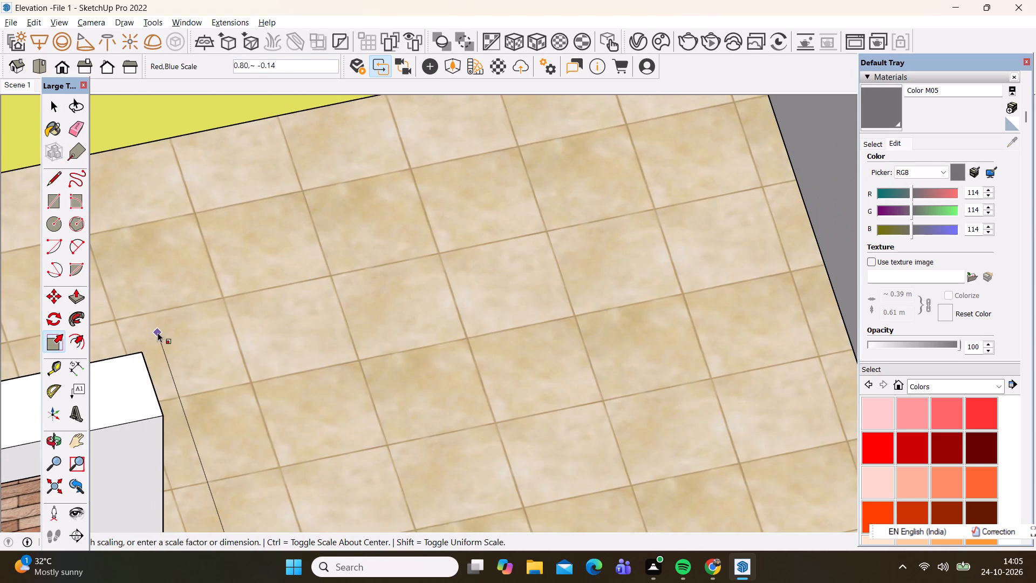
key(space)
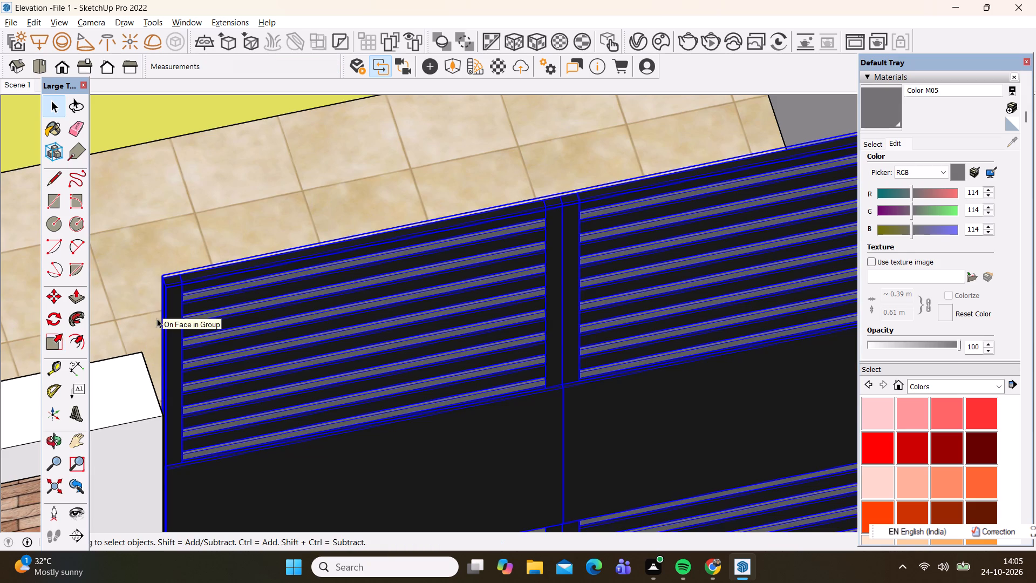
Scale the gate group down slightly in height from its top corner beside the brick-panel wall, to about 0.98.
key(s)
click(167, 282)
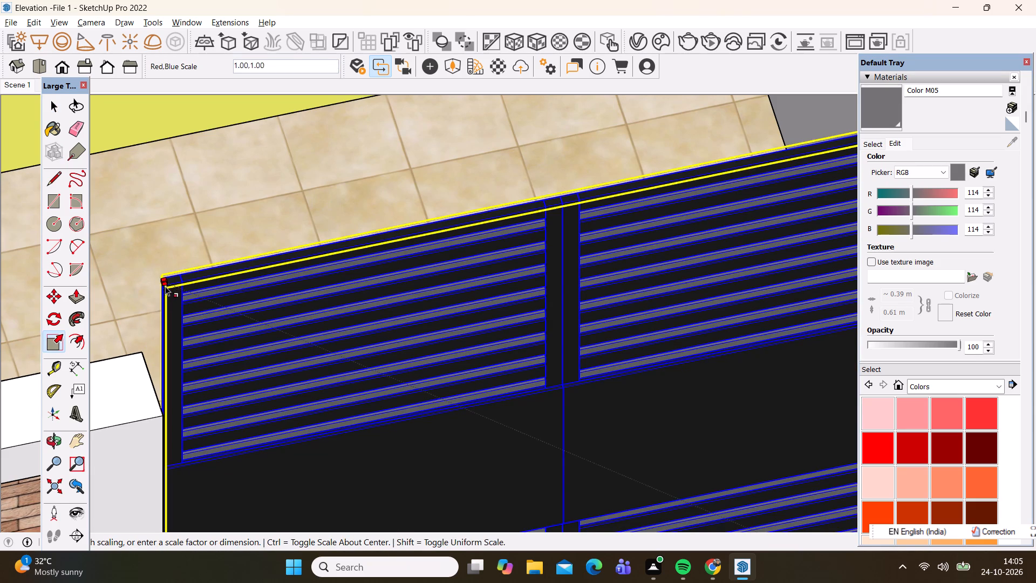
click(164, 300)
click(163, 302)
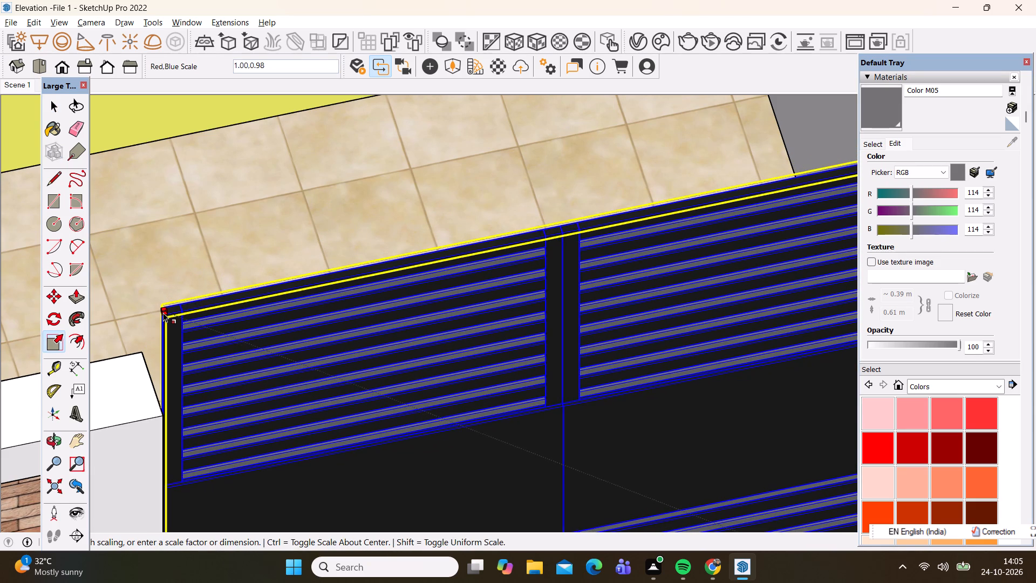
click(163, 313)
scroll(196, 205, down, 6)
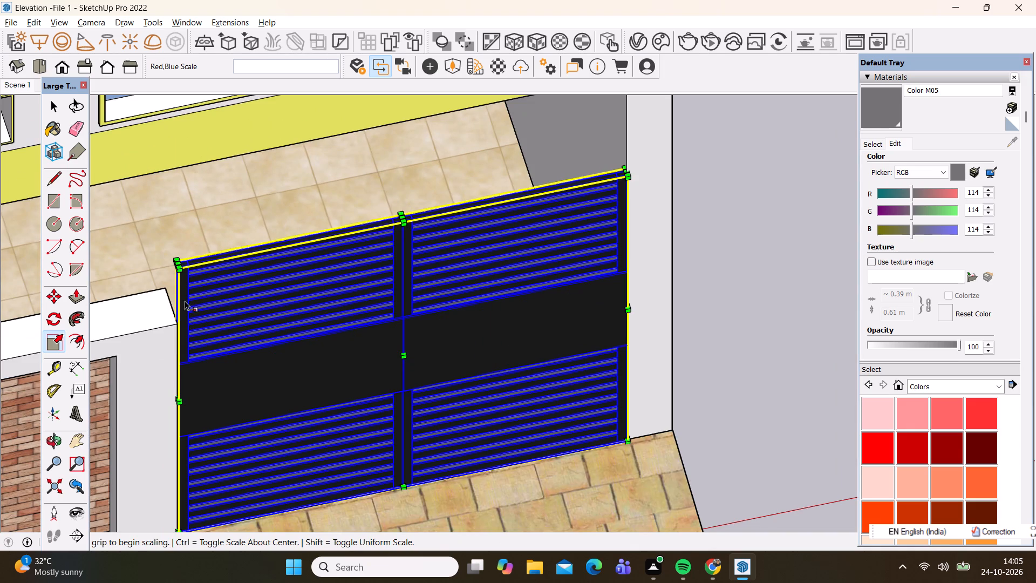
key(space)
scroll(277, 251, down, 7)
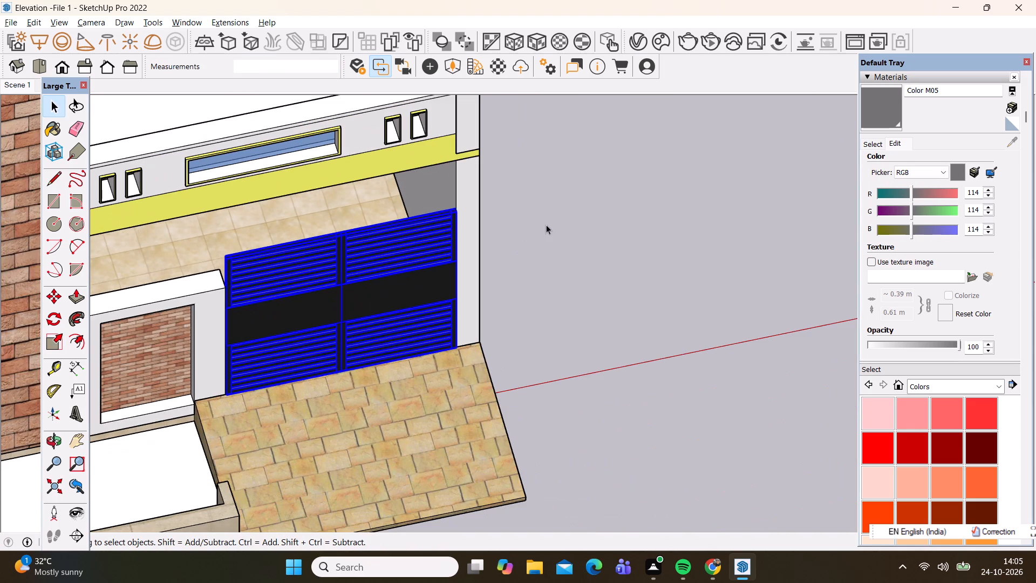
click(604, 197)
Examine the gate's height and fit in the entrance opening against the rest of the front elevation.
scroll(619, 209, down, 4)
middle_drag(480, 351, 388, 139)
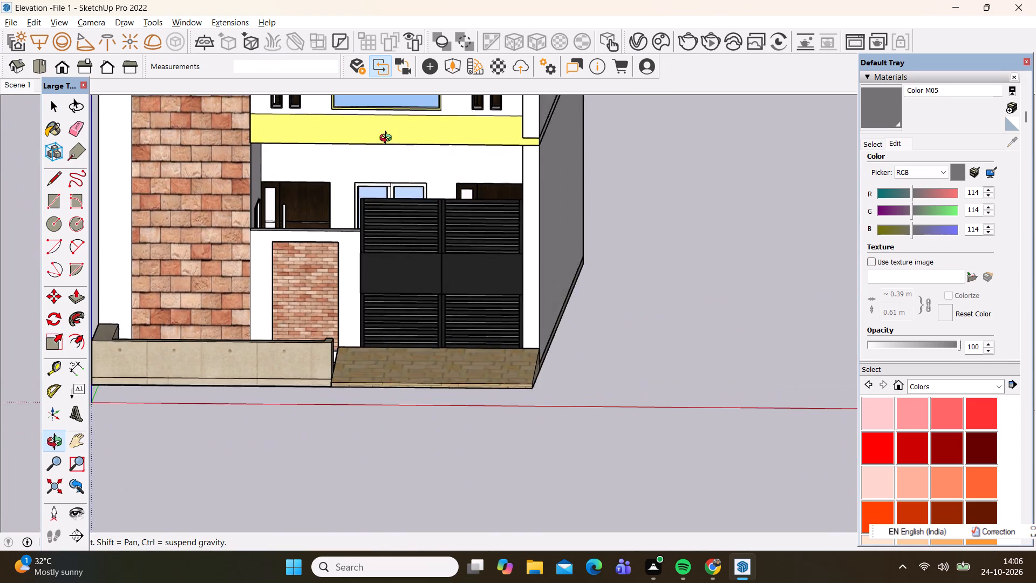
scroll(388, 139, down, 1)
middle_drag(388, 139, 447, 112)
scroll(402, 193, up, 3)
scroll(330, 280, up, 4)
scroll(362, 233, down, 2)
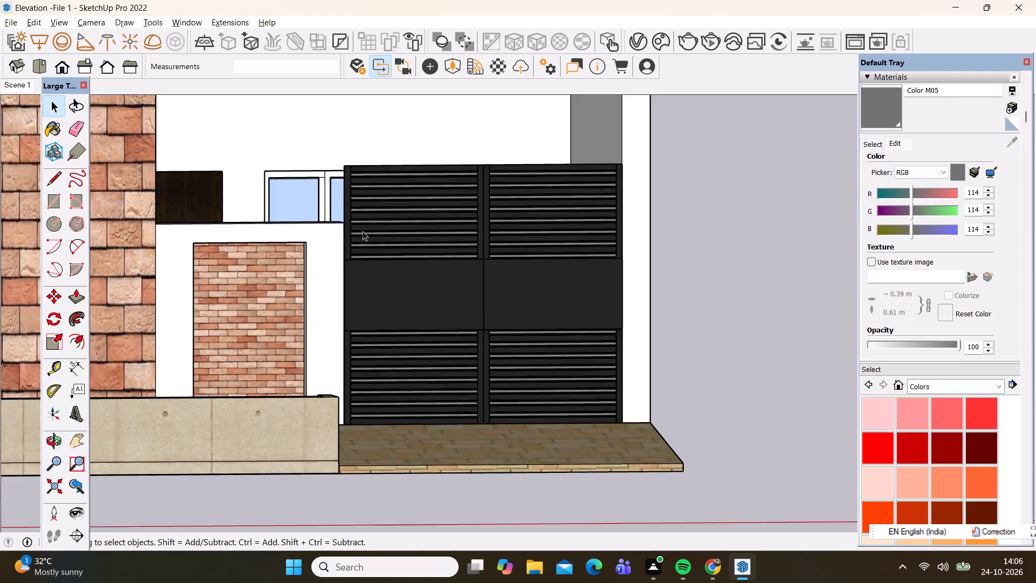
scroll(363, 231, down, 5)
scroll(503, 324, down, 1)
middle_drag(503, 324, 465, 428)
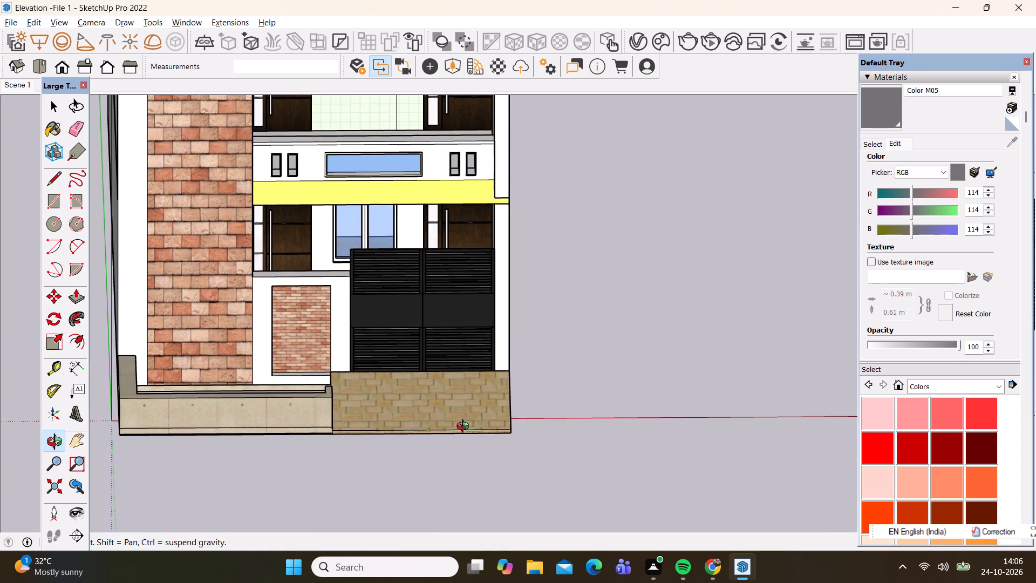
middle_drag(465, 428, 485, 434)
scroll(335, 231, up, 6)
middle_drag(441, 337, 441, 413)
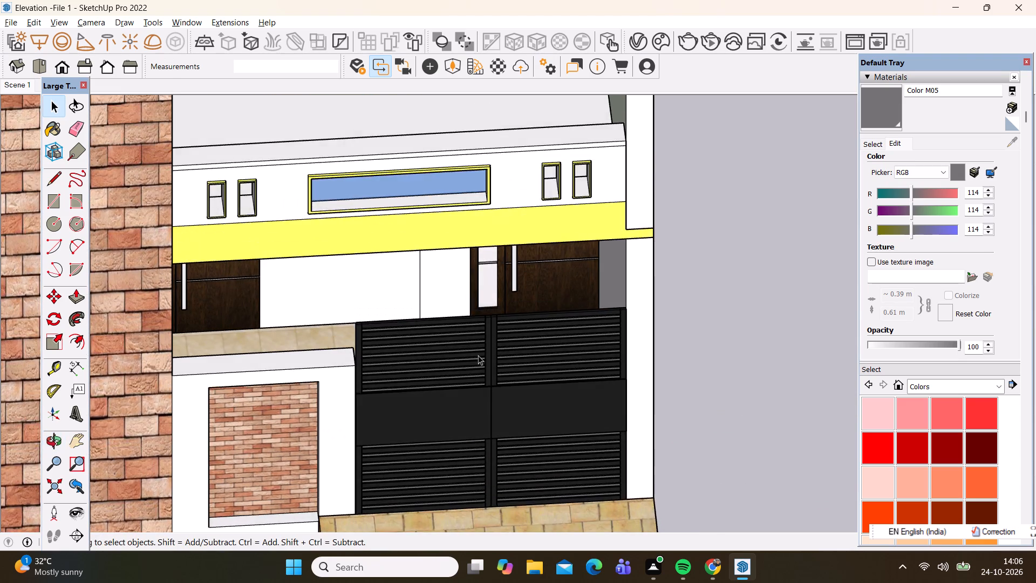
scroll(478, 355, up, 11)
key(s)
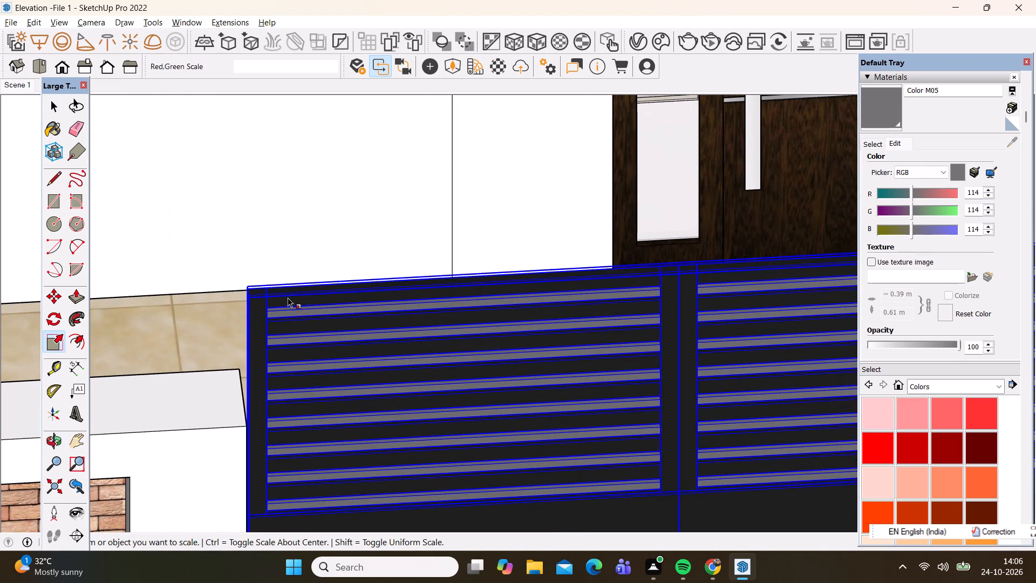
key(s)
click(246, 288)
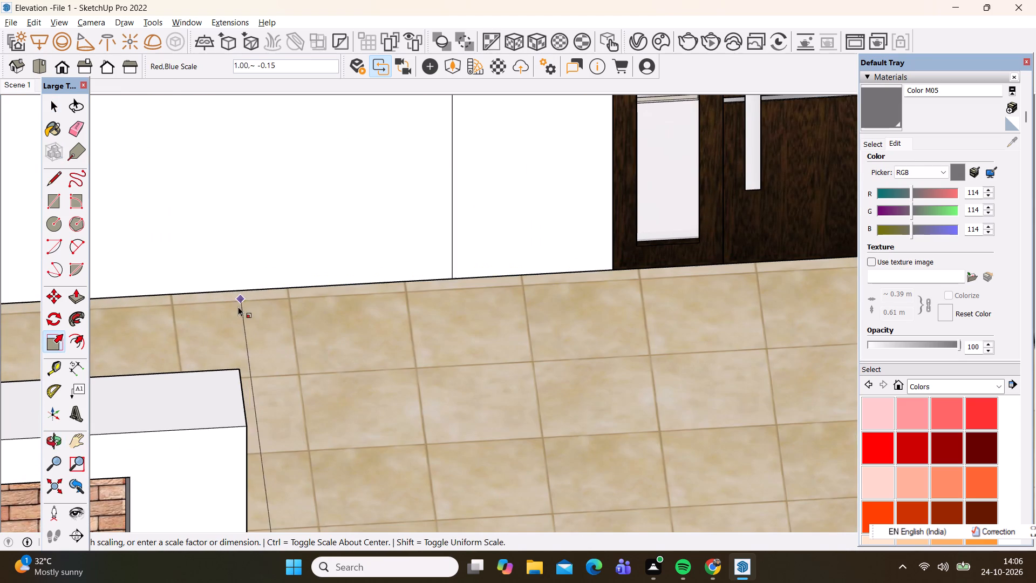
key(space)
Scale the gate group's height down from the middle of its top edge, ending slightly above the adjoining brick-panel wall.
key(s)
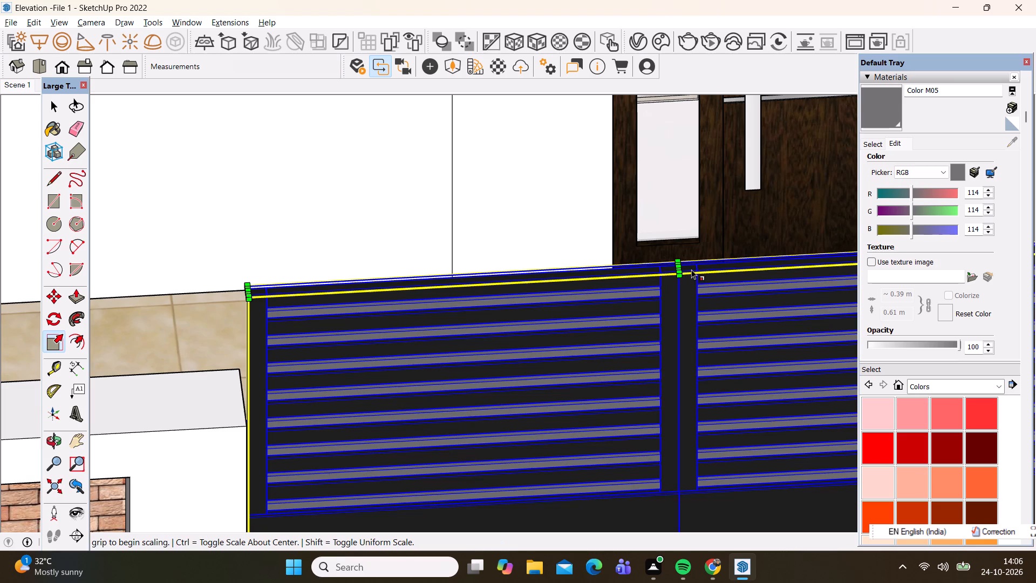
click(681, 265)
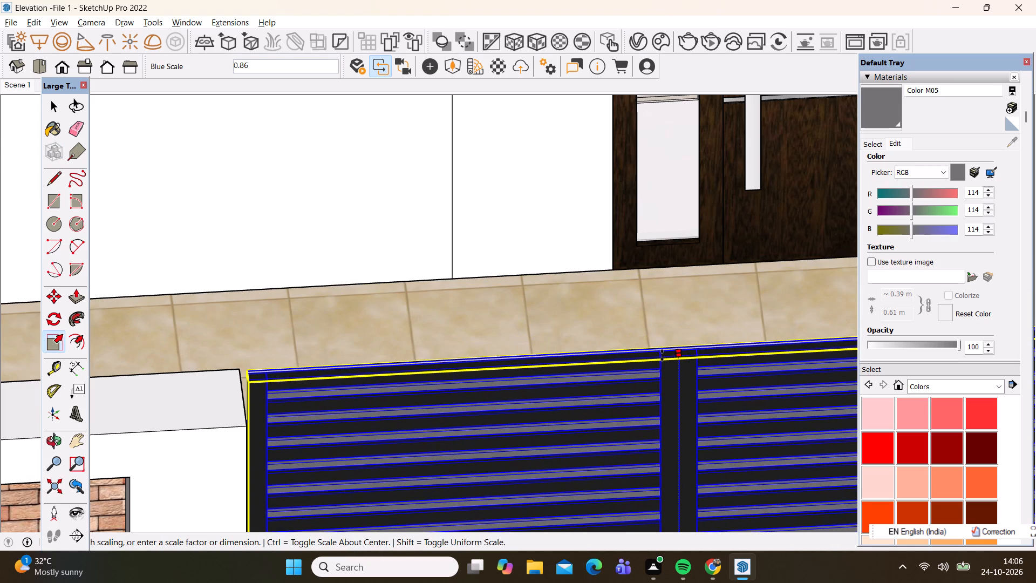
click(663, 335)
key(space)
scroll(473, 228, down, 2)
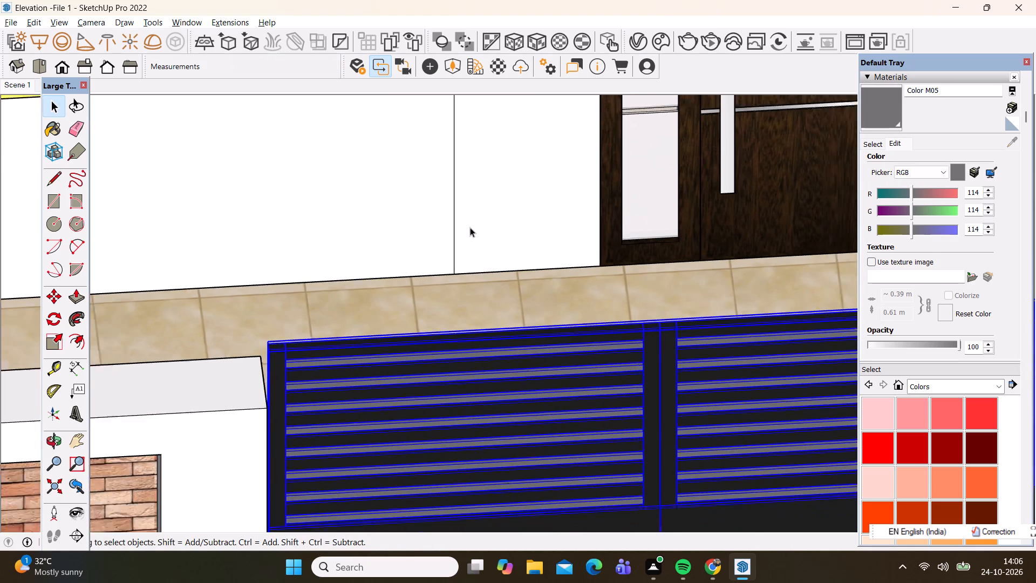
scroll(470, 227, down, 11)
scroll(529, 378, down, 1)
middle_drag(529, 377, 526, 273)
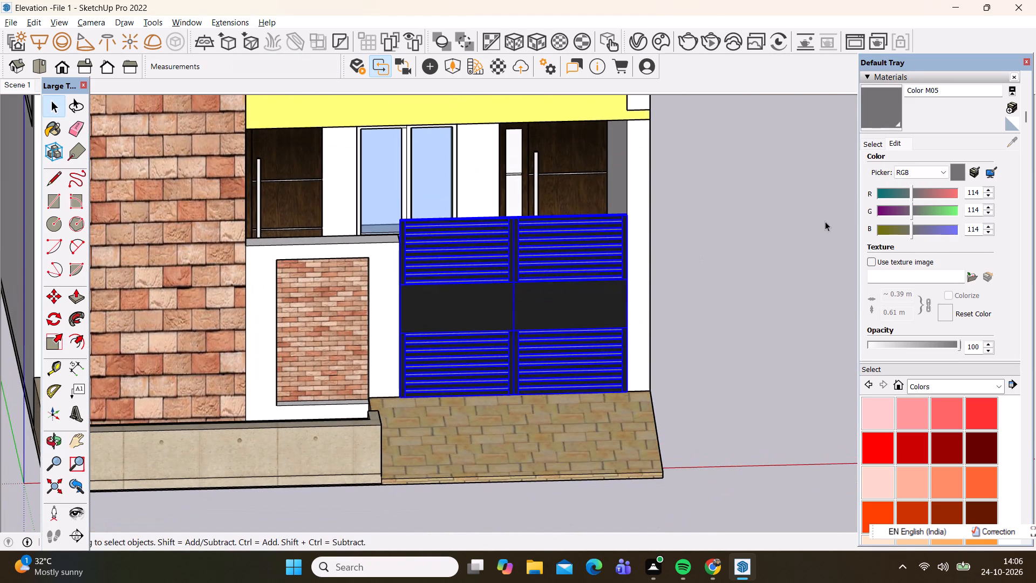
click(825, 221)
Delete the spare gate standing away from the house together with its dimensions.
scroll(336, 193, down, 7)
middle_drag(372, 342, 357, 297)
scroll(372, 341, down, 1)
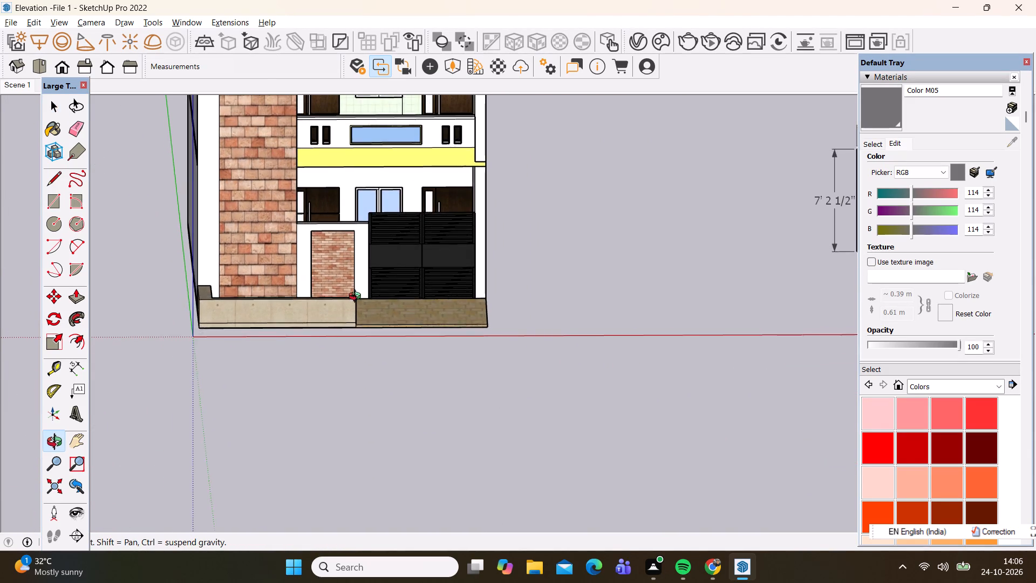
middle_drag(357, 297, 360, 301)
scroll(451, 311, down, 11)
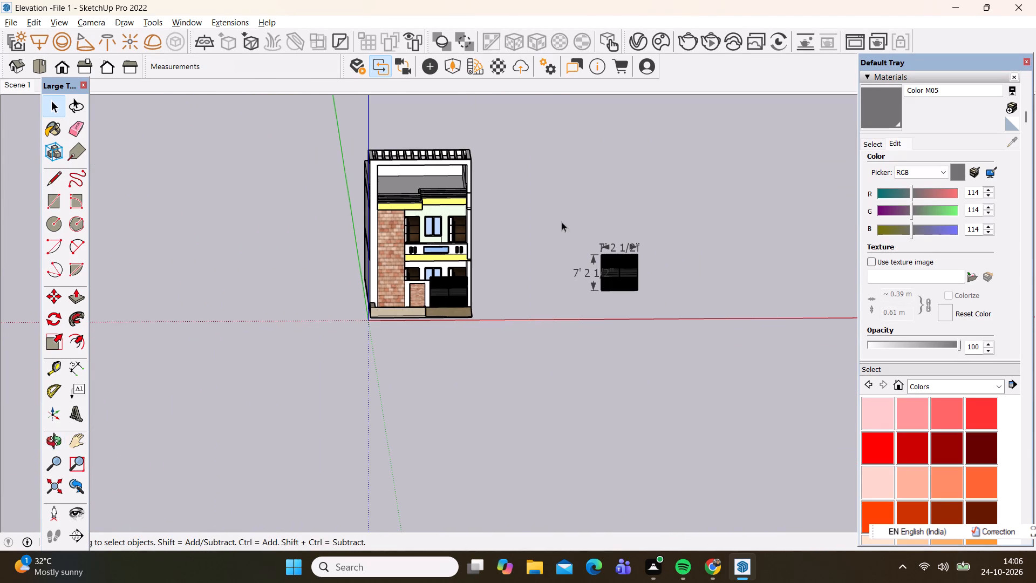
click(562, 222)
click(617, 268)
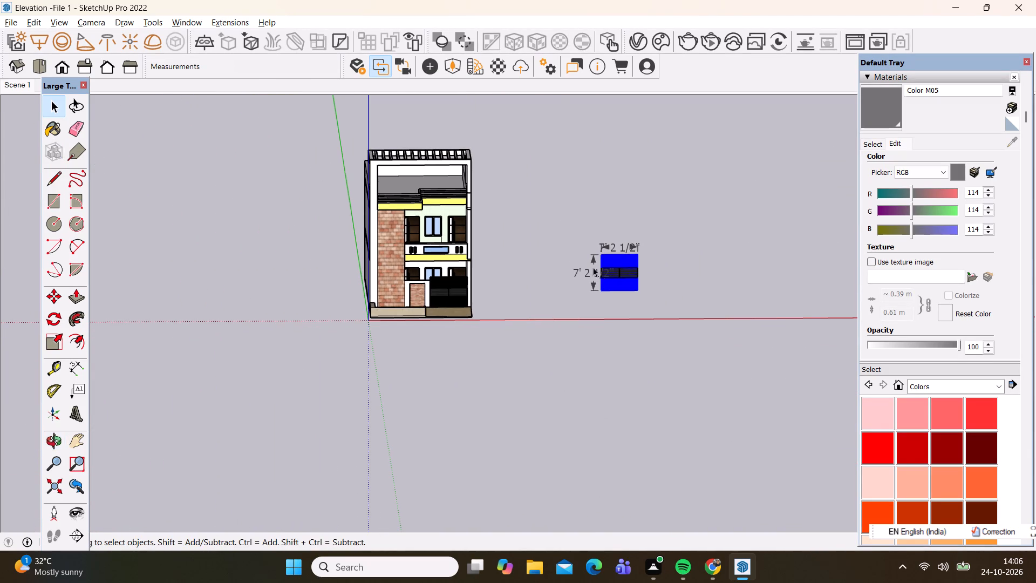
click(569, 245)
drag(563, 219, 666, 358)
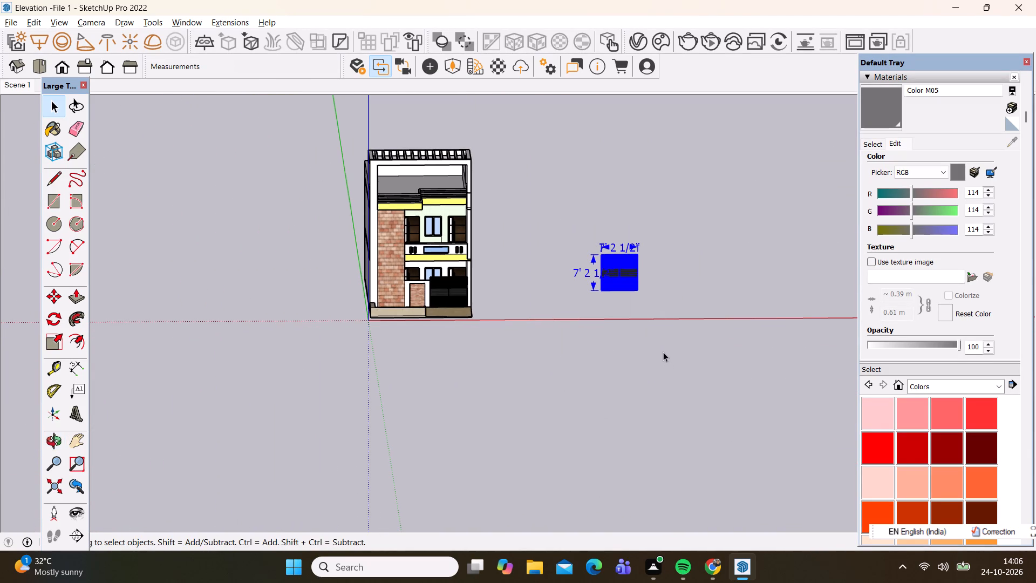
key(Delete)
Save the elevation model.
scroll(404, 225, up, 2)
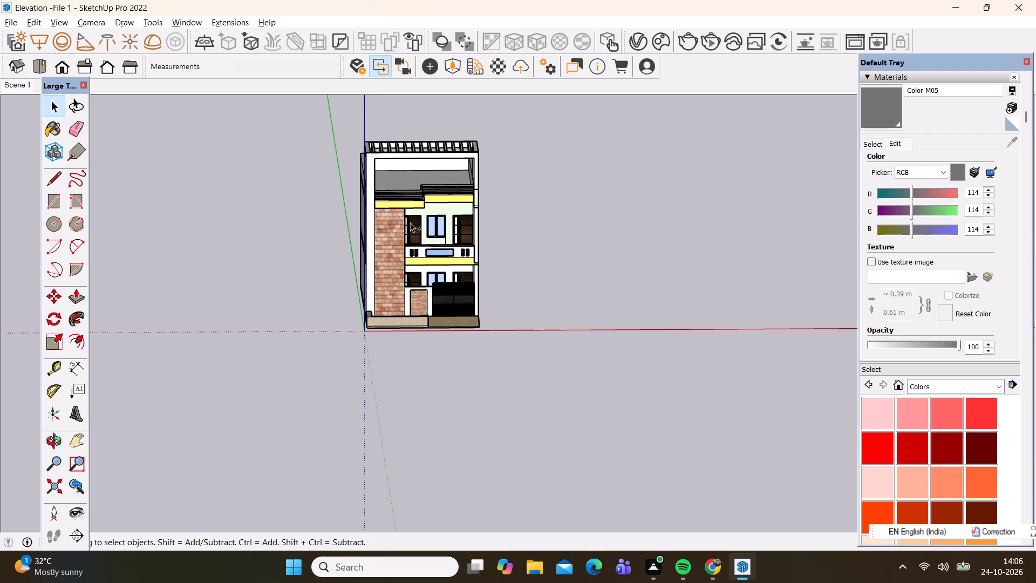
key(ctrl+s)
Examine the whole house elevation with the fitted gate from above, below and the front.
scroll(455, 154, up, 8)
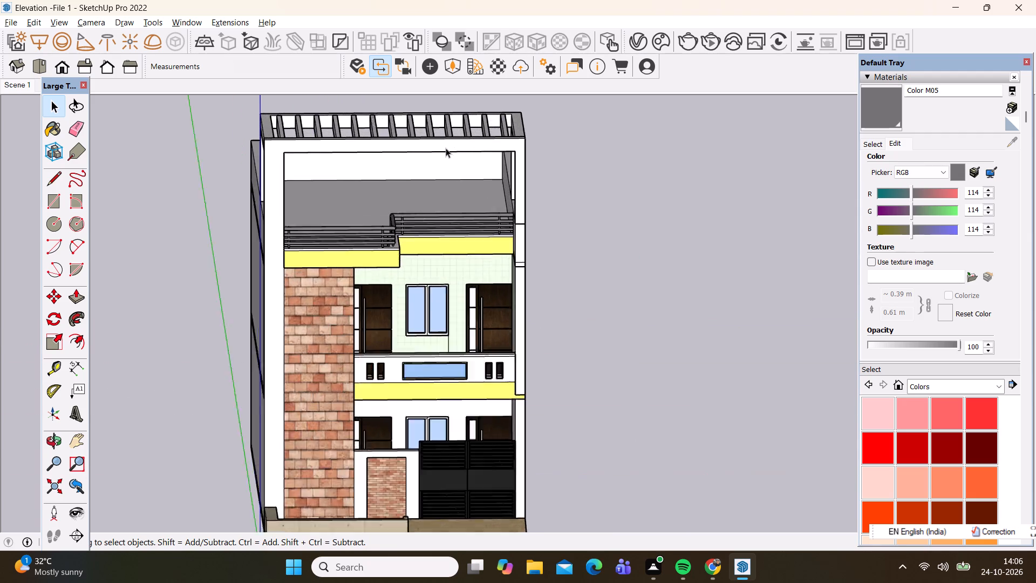
scroll(445, 148, down, 4)
middle_drag(419, 364, 444, 322)
scroll(433, 321, down, 1)
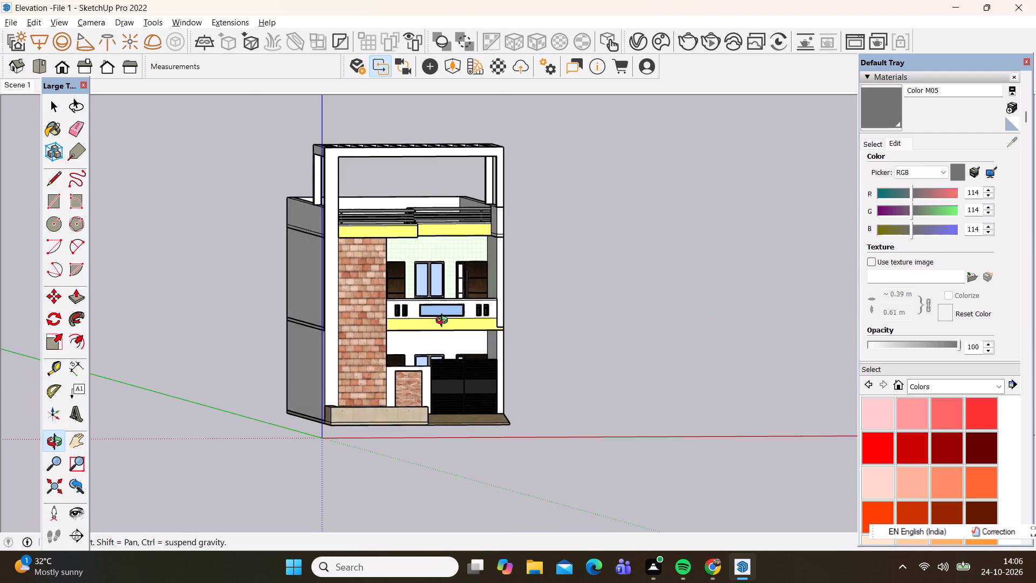
middle_drag(444, 322, 441, 352)
scroll(444, 165, up, 7)
scroll(414, 202, down, 3)
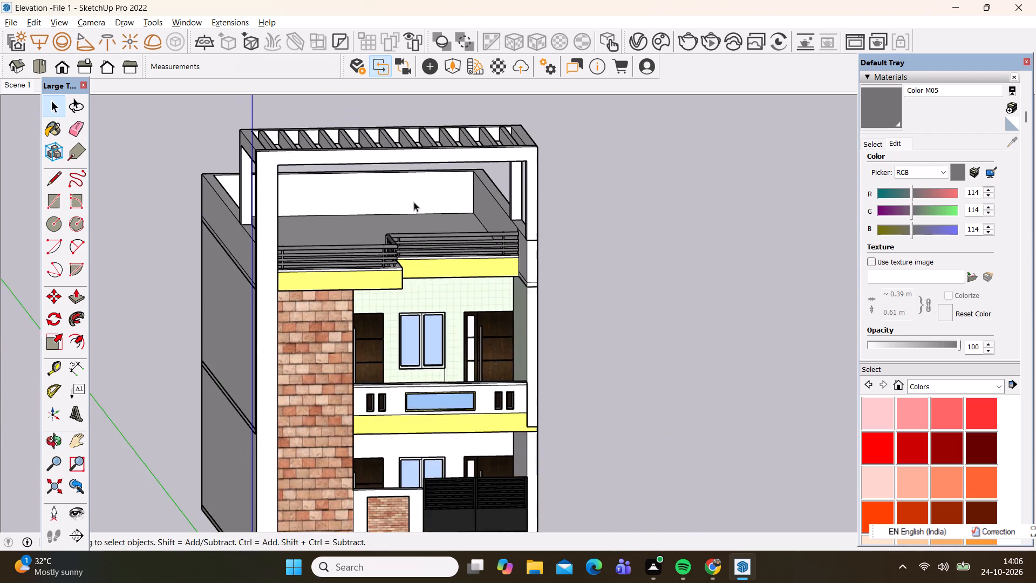
scroll(414, 202, down, 3)
middle_drag(442, 355, 393, 305)
scroll(374, 280, up, 3)
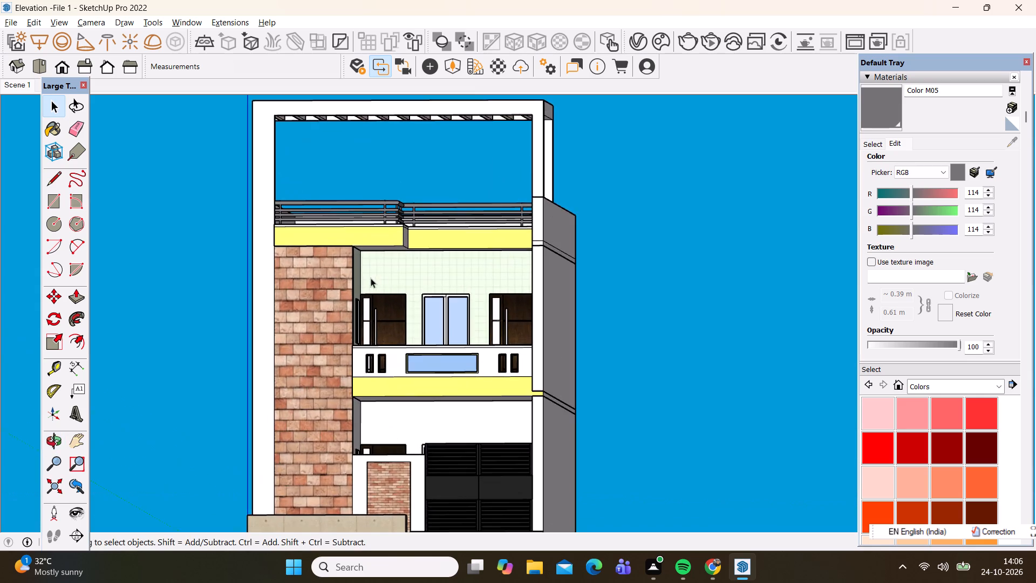
scroll(390, 268, down, 3)
scroll(287, 322, down, 1)
middle_drag(332, 378, 378, 408)
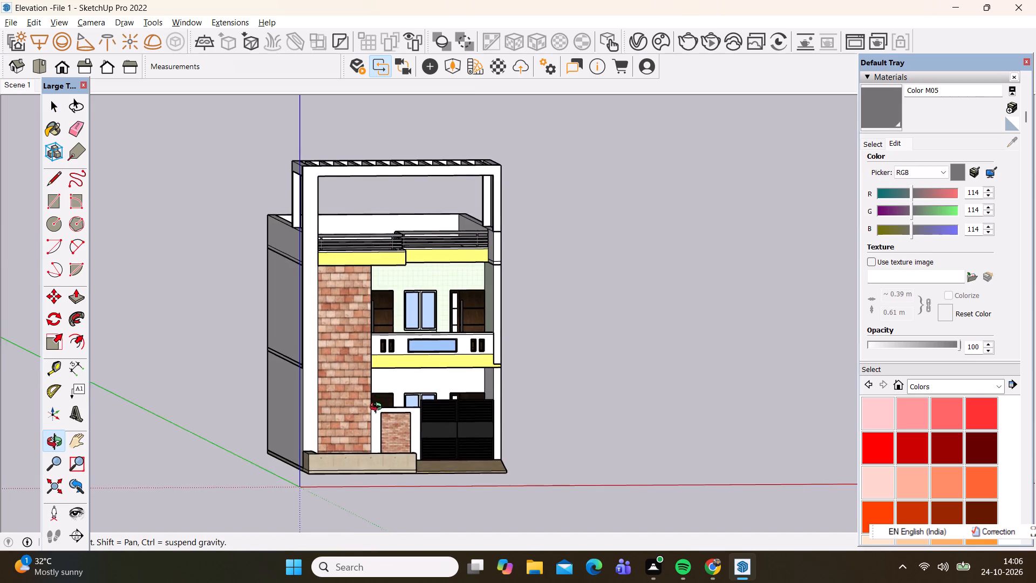
middle_drag(378, 408, 378, 411)
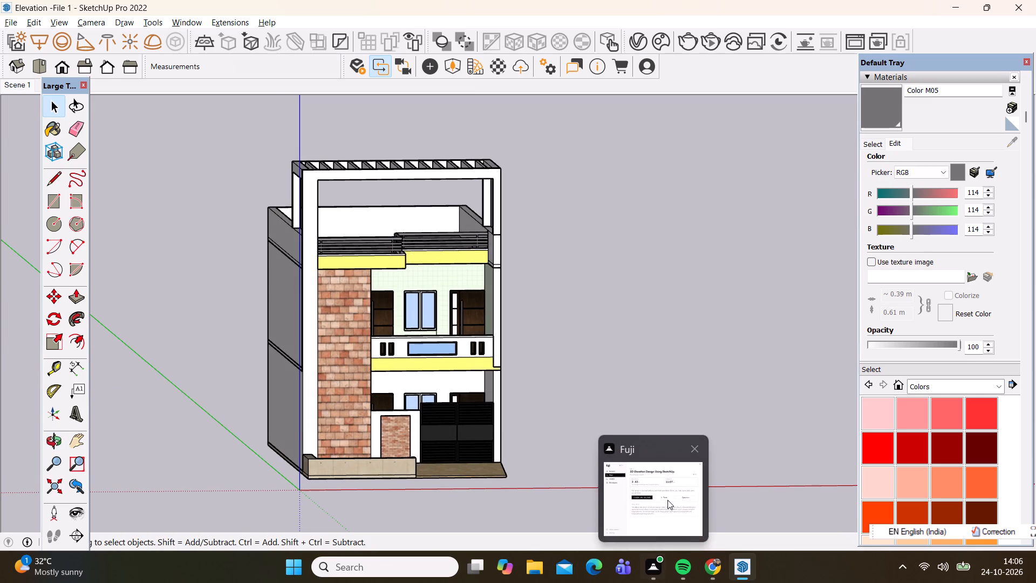
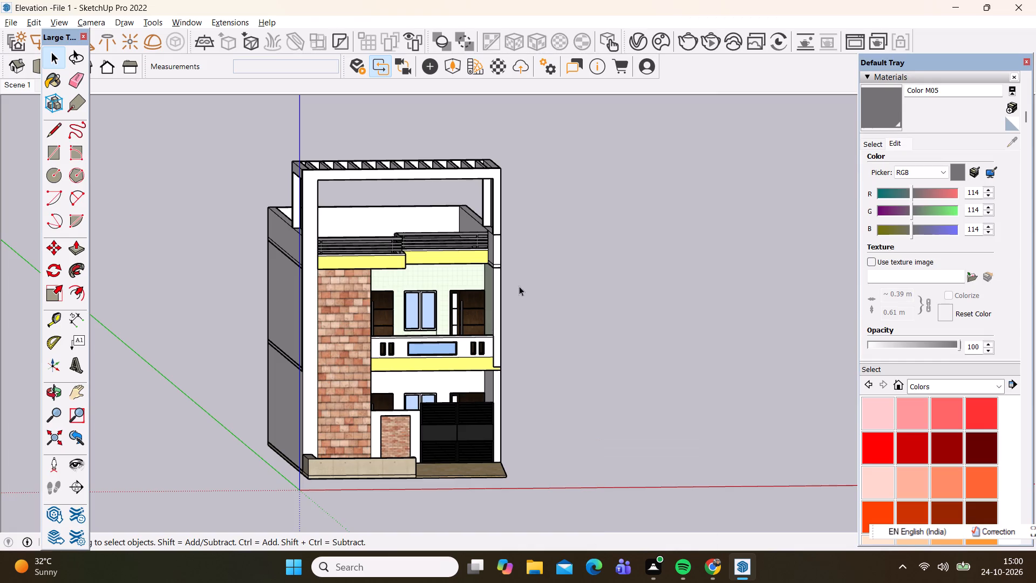
Examine the house's front elevation, from the whole building down to the ground-floor gate and front planter.
scroll(307, 349, down, 1)
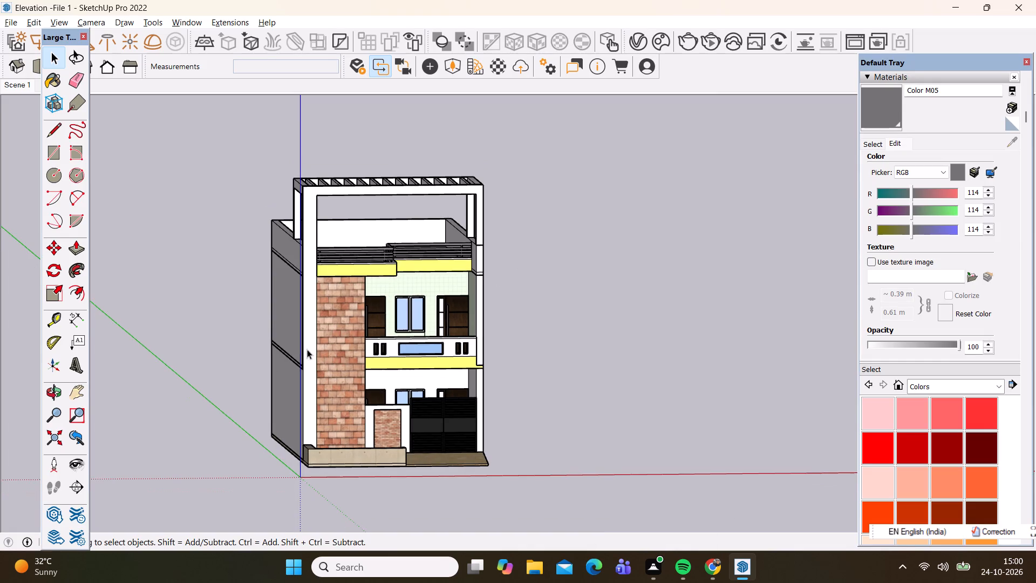
scroll(351, 457, up, 5)
scroll(351, 396, down, 3)
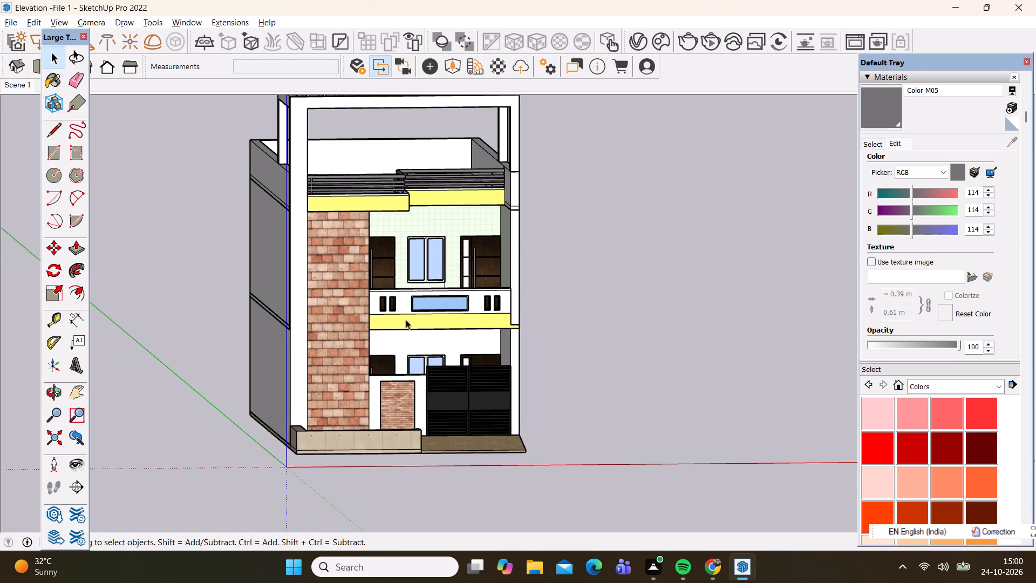
middle_drag(405, 320, 373, 391)
scroll(389, 345, down, 1)
scroll(287, 432, up, 3)
scroll(372, 470, up, 3)
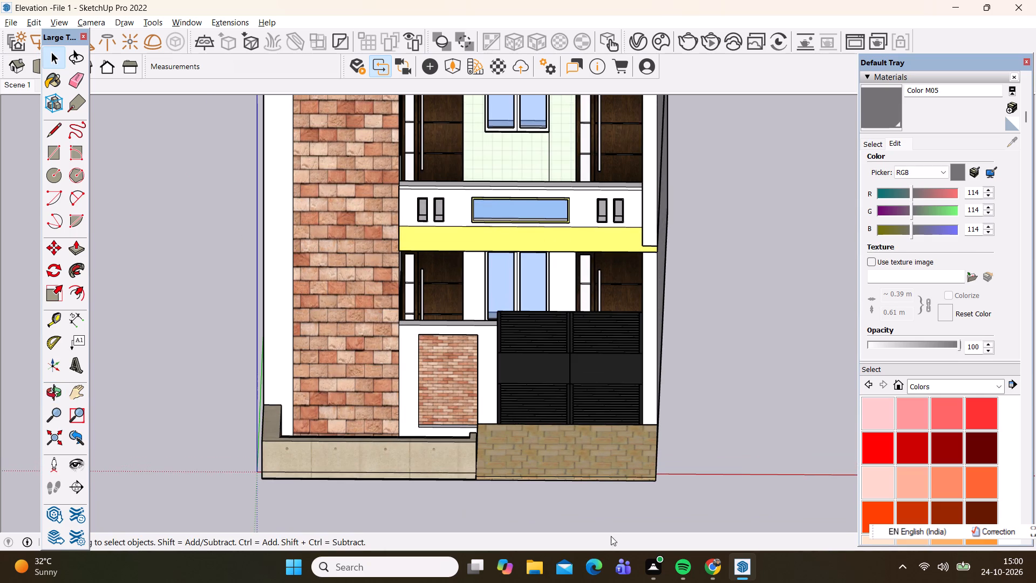
Switch to 3D Warehouse in Chrome and search the models for "grass".
click(721, 564)
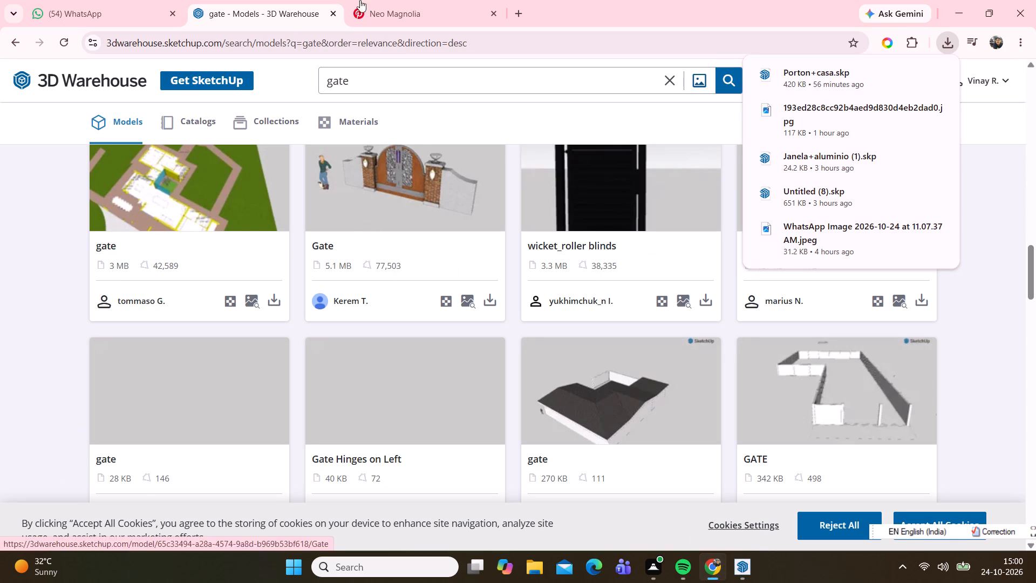
drag(357, 78, 247, 99)
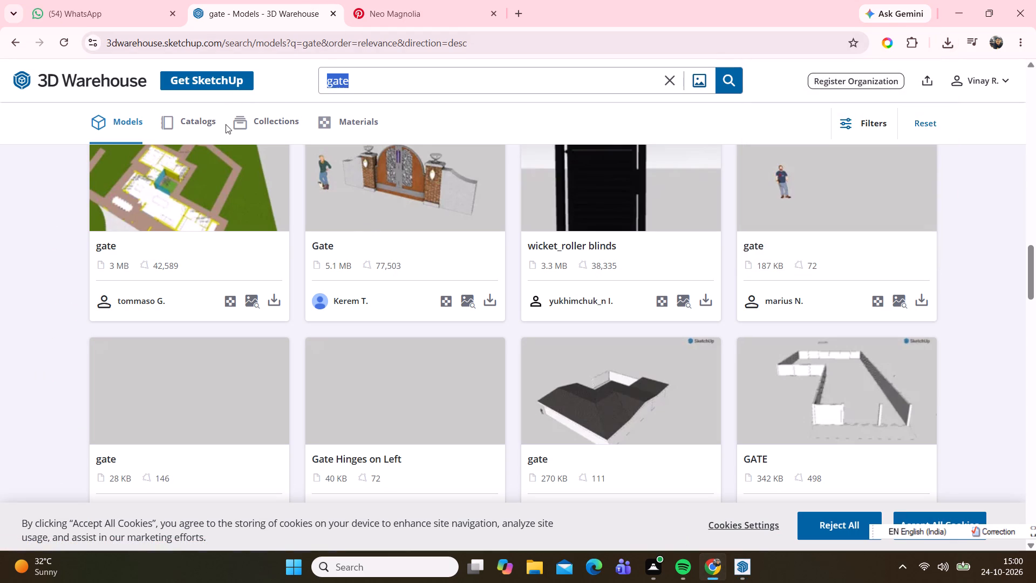
key(BackSpace)
text(gress)
key(BackSpace)
key(BackSpace)
key(BackSpace)
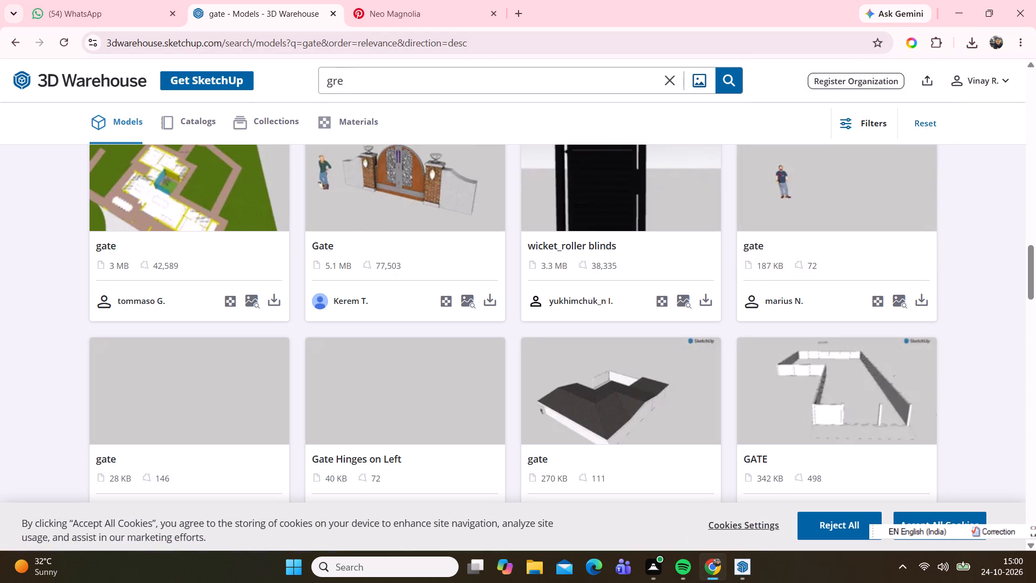
text(ass)
key(Return)
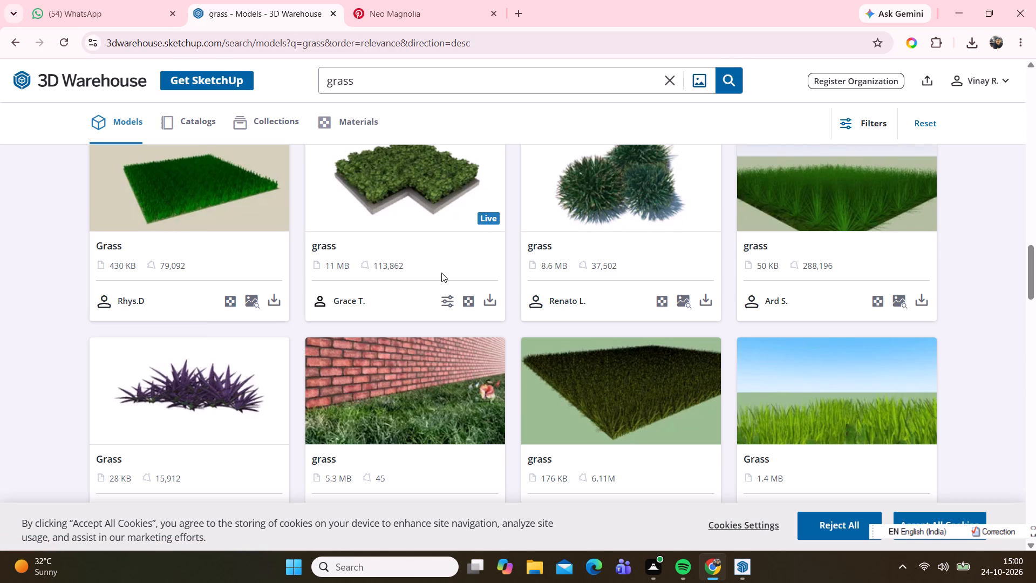
Download the 488 KB "grass" model showing a dense clump of wild green blades from the search results.
scroll(441, 275, down, 2)
scroll(437, 276, up, 1)
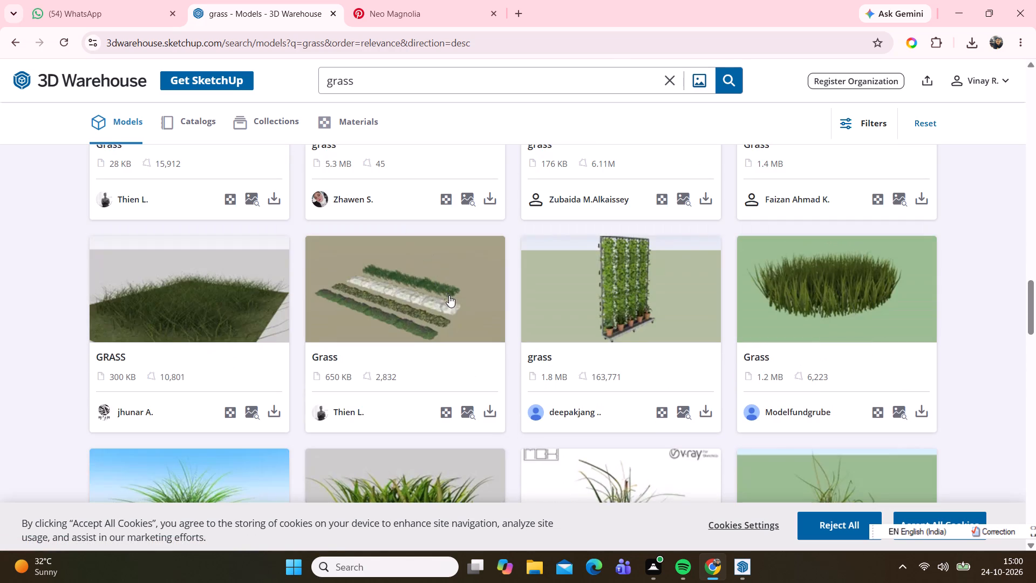
scroll(449, 294, down, 1)
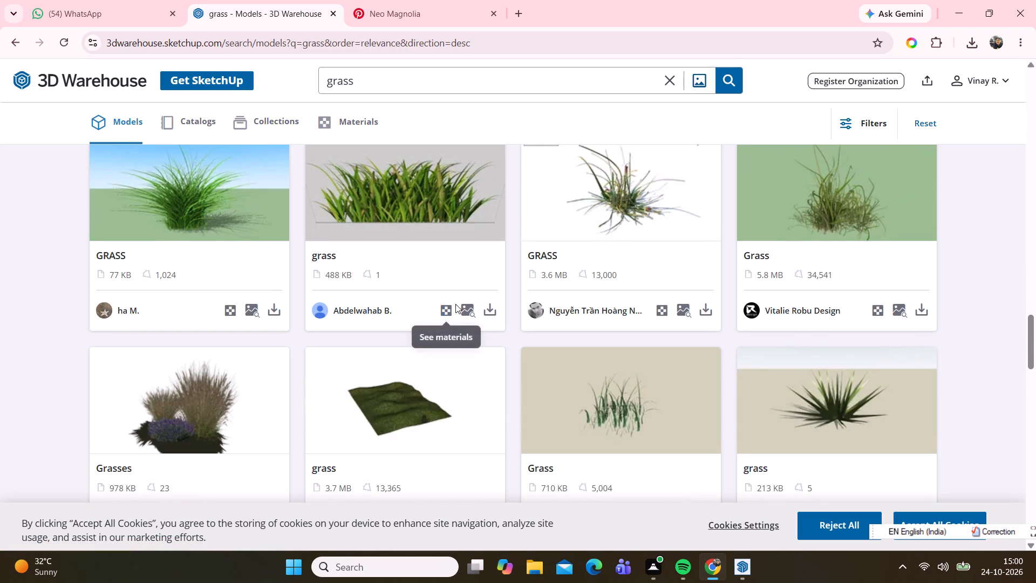
click(485, 304)
click(505, 342)
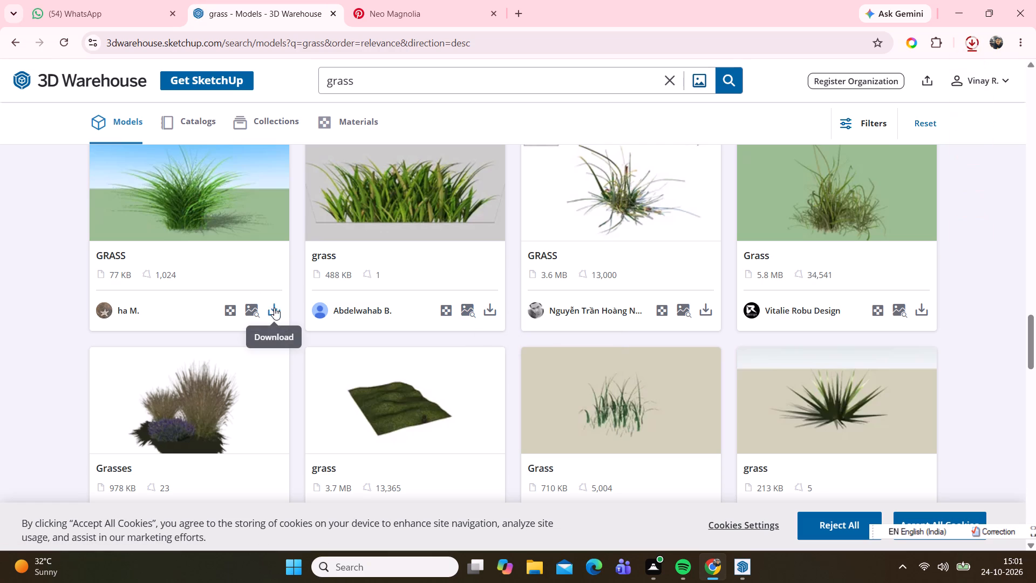
Browse the grass results and download the 994 KB "Grasses" model of tall, seeded stems.
scroll(272, 286, down, 2)
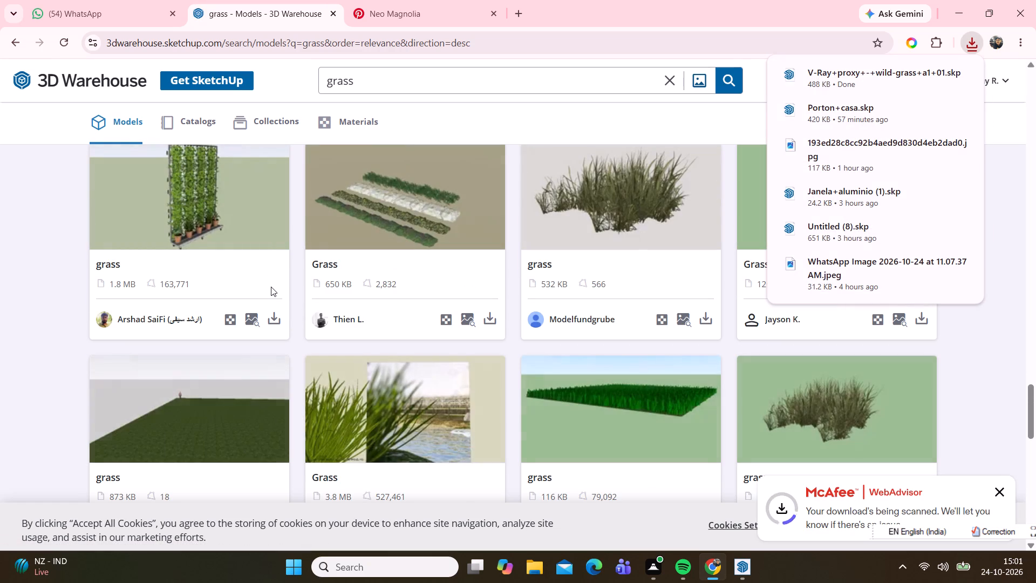
scroll(272, 287, down, 1)
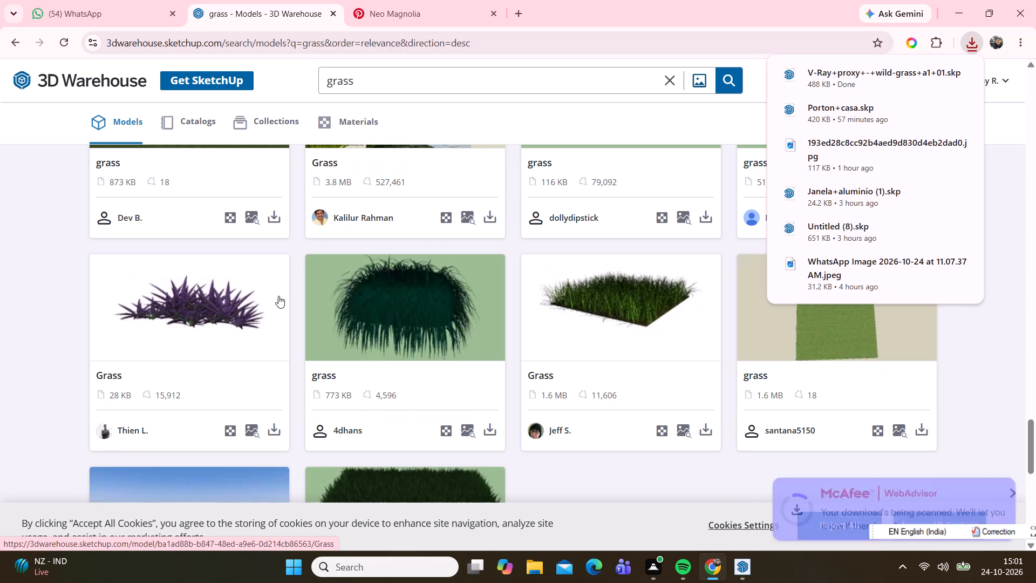
scroll(278, 296, down, 1)
scroll(281, 296, up, 1)
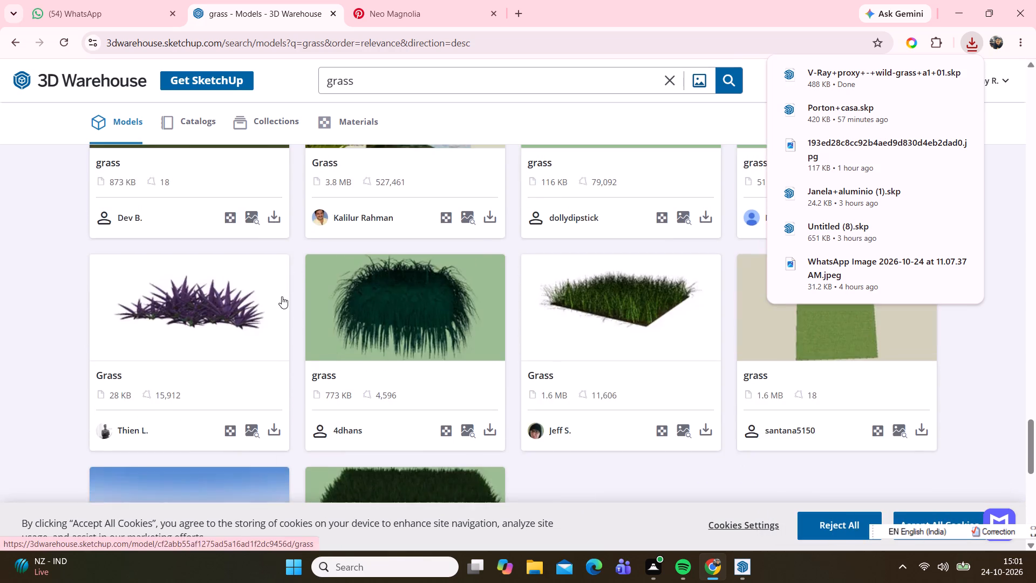
scroll(282, 296, up, 3)
scroll(282, 297, down, 1)
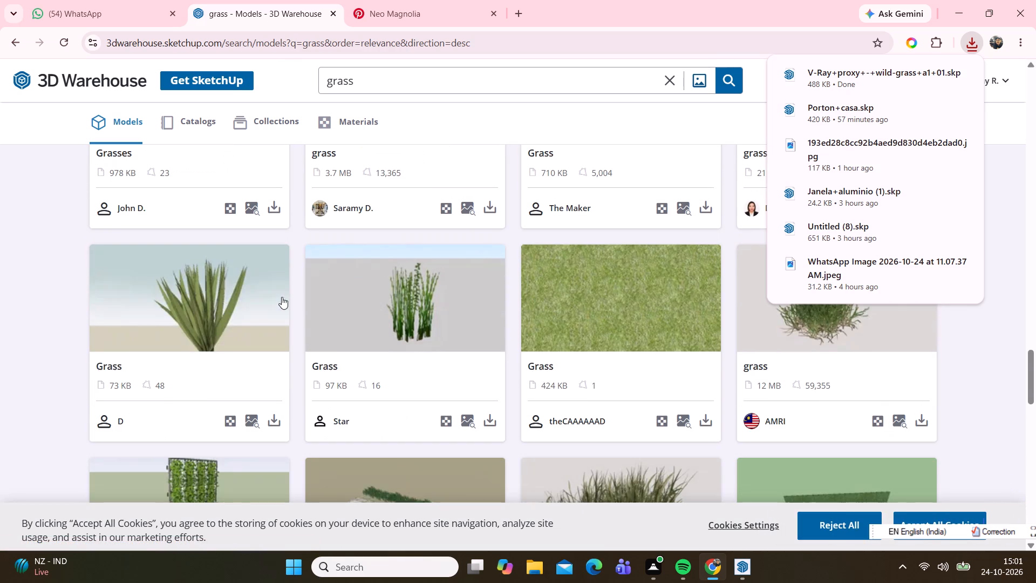
scroll(374, 353, up, 1)
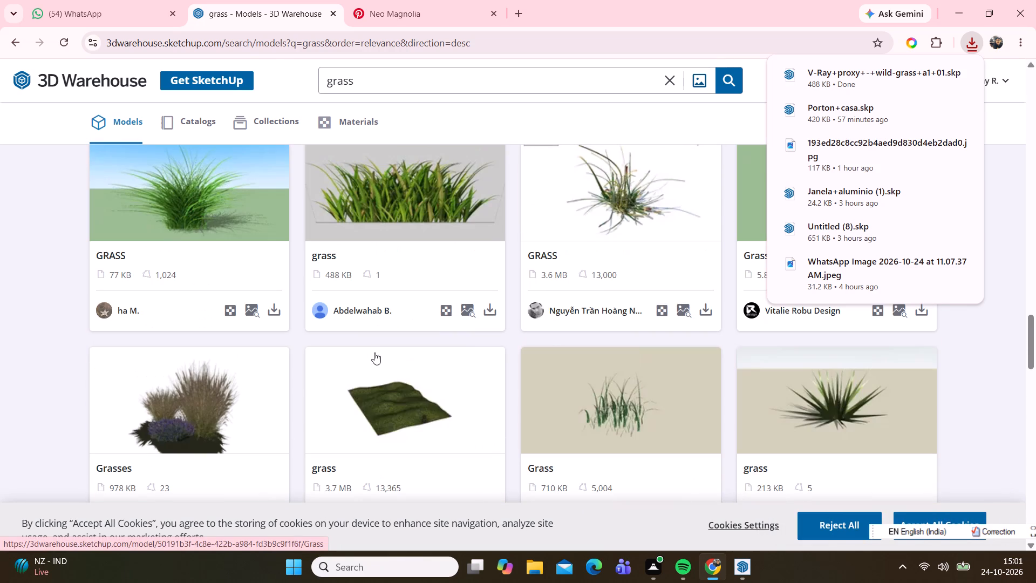
scroll(374, 352, up, 2)
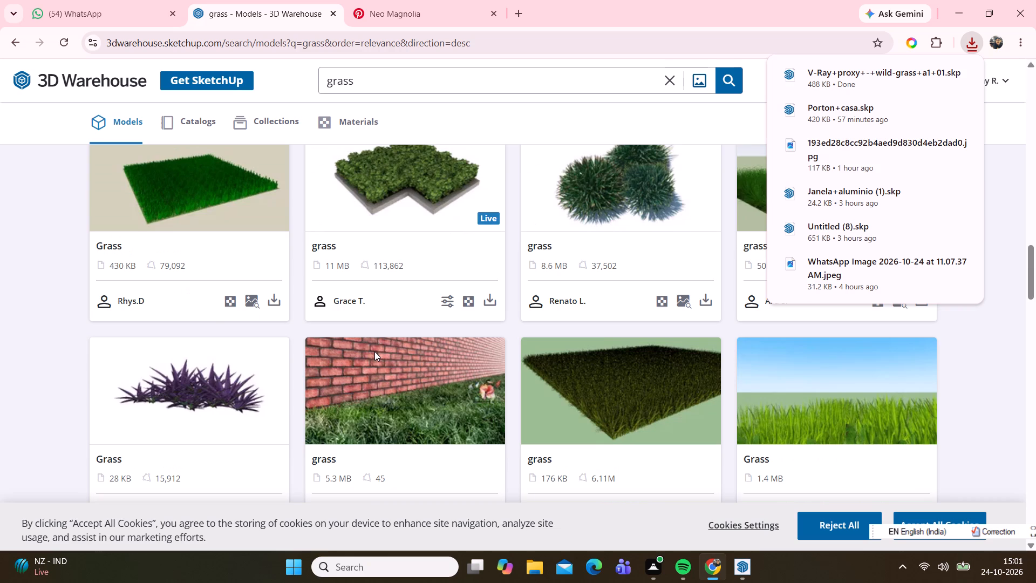
scroll(374, 351, up, 1)
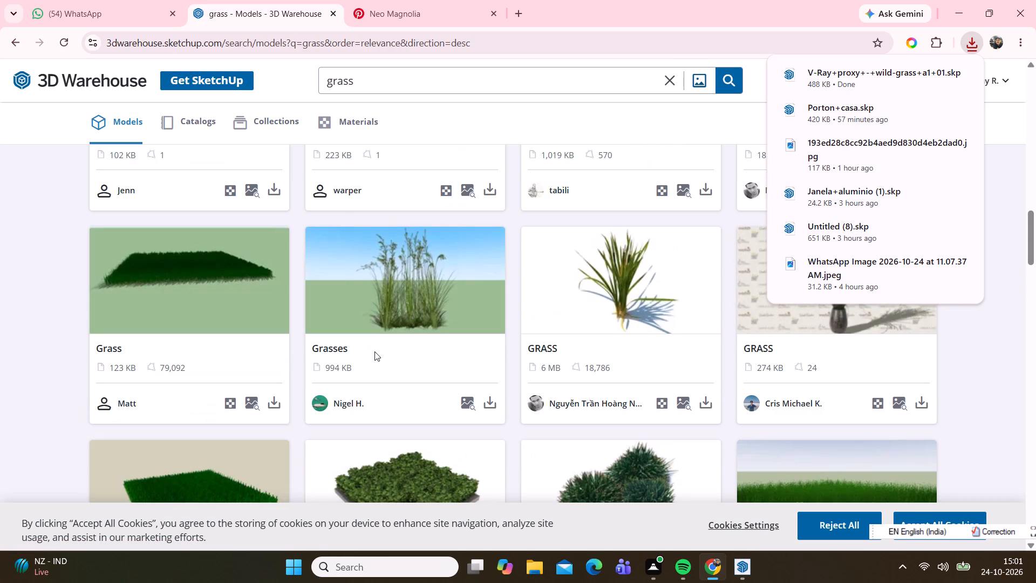
click(489, 409)
click(496, 428)
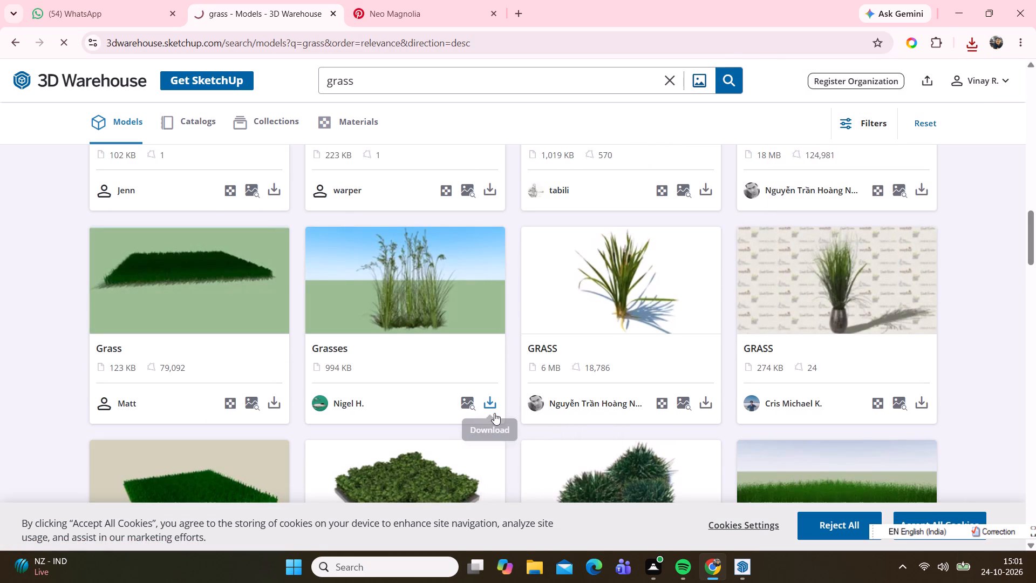
Dismiss the download scan notification and download the 18 MB "GRASS" model with dark red flowers.
scroll(494, 410, up, 1)
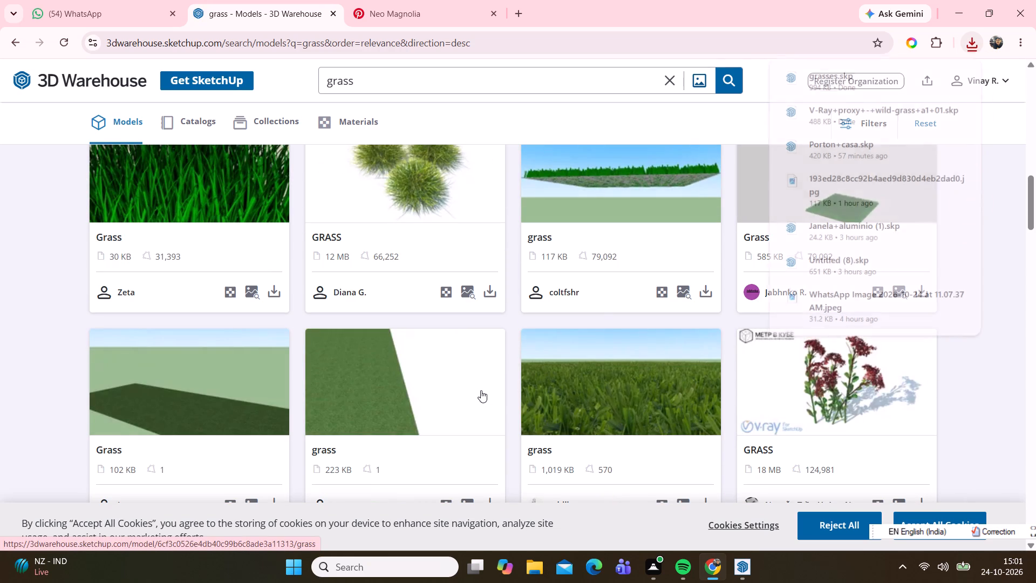
scroll(482, 389, down, 1)
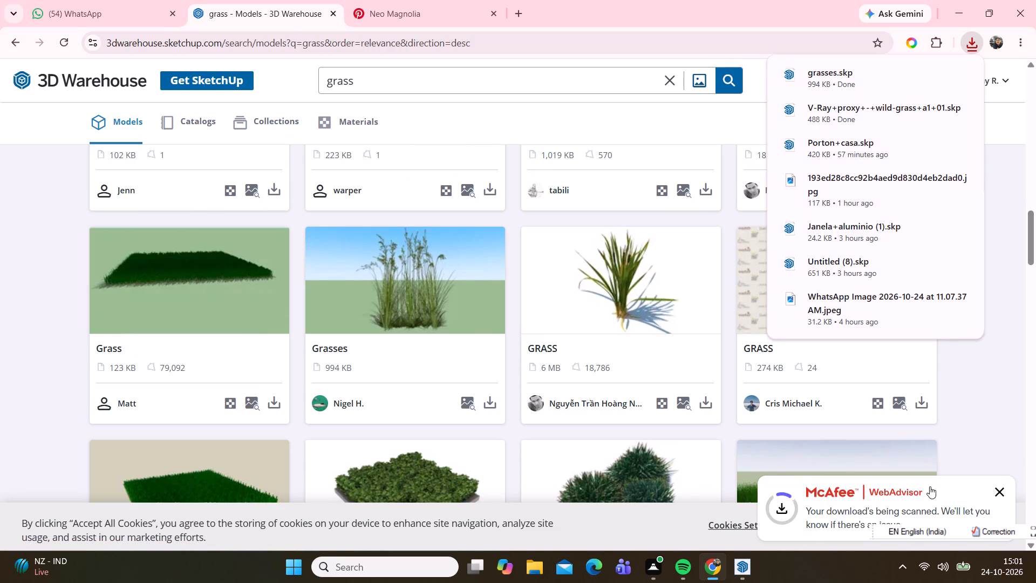
drag(931, 485, 870, 452)
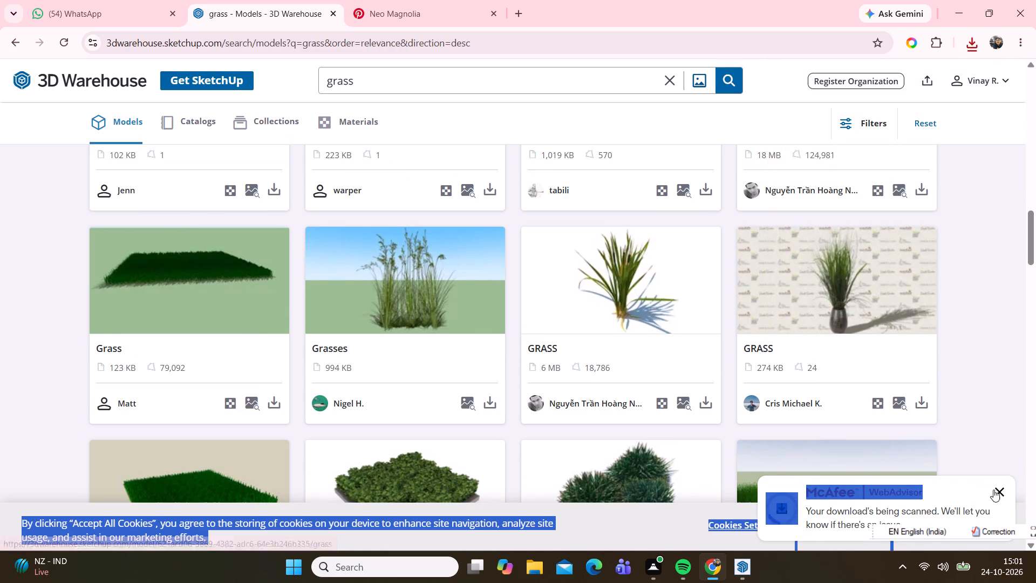
click(997, 491)
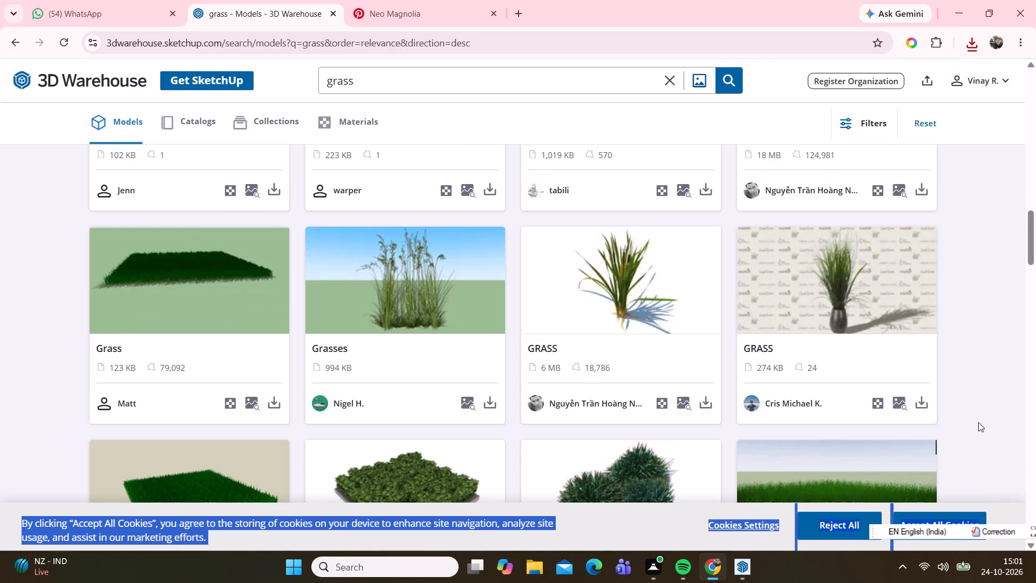
click(978, 422)
scroll(858, 374, up, 1)
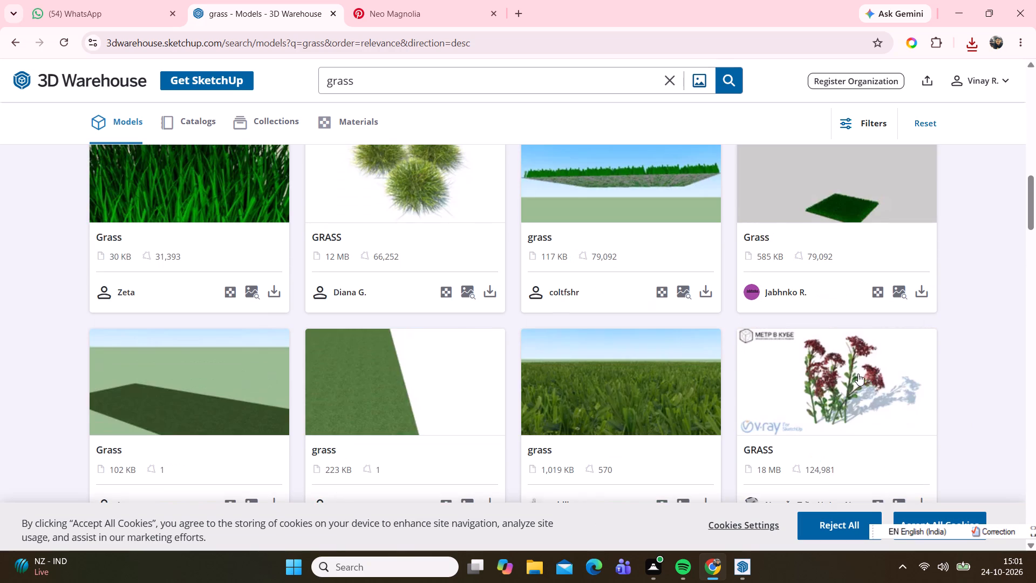
scroll(859, 370, down, 1)
click(924, 188)
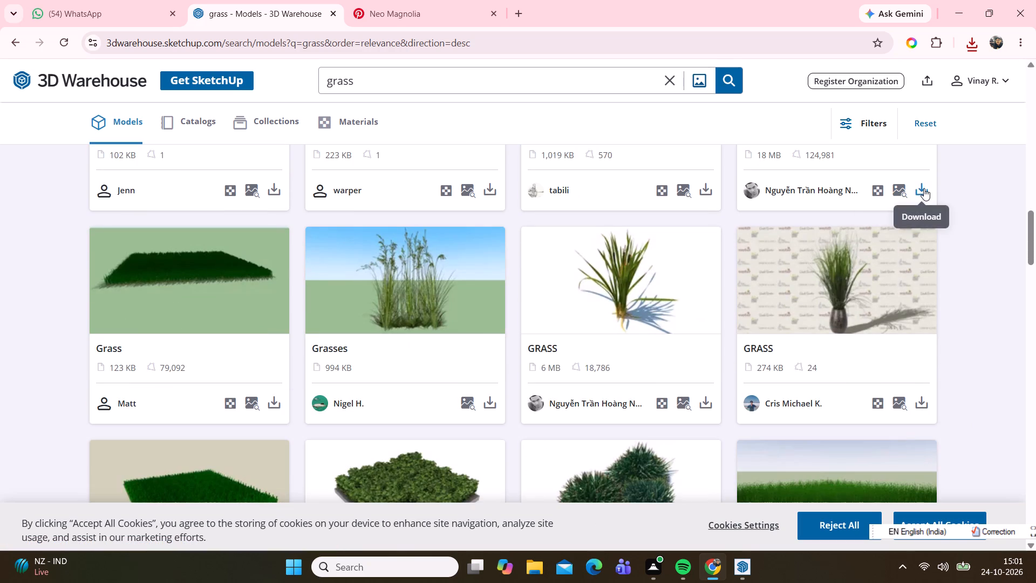
click(895, 224)
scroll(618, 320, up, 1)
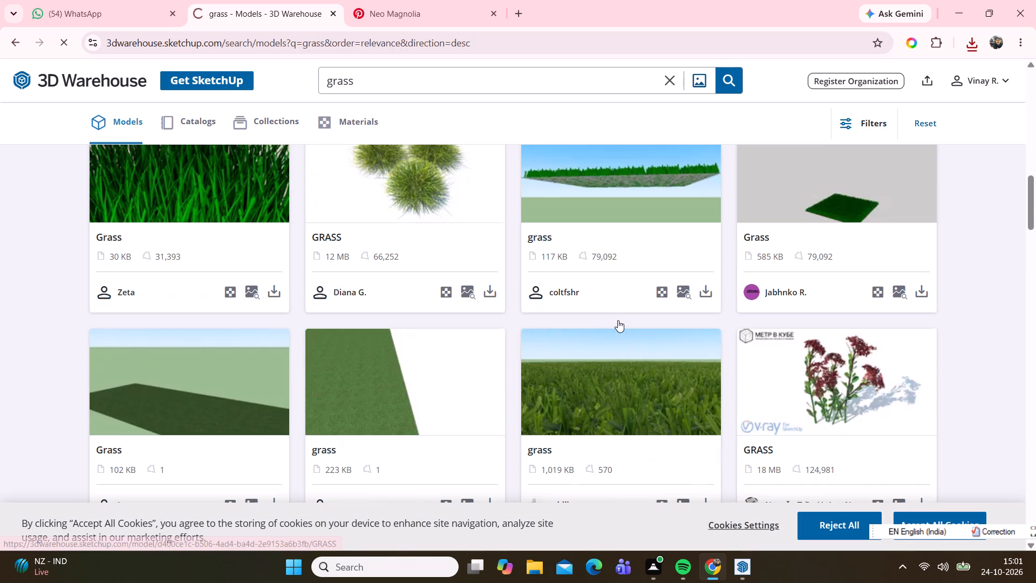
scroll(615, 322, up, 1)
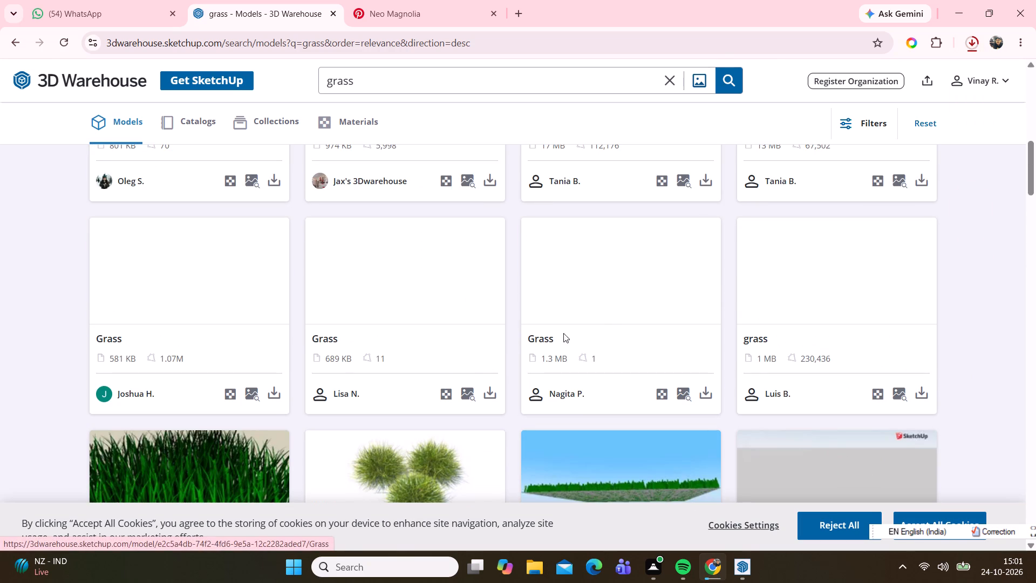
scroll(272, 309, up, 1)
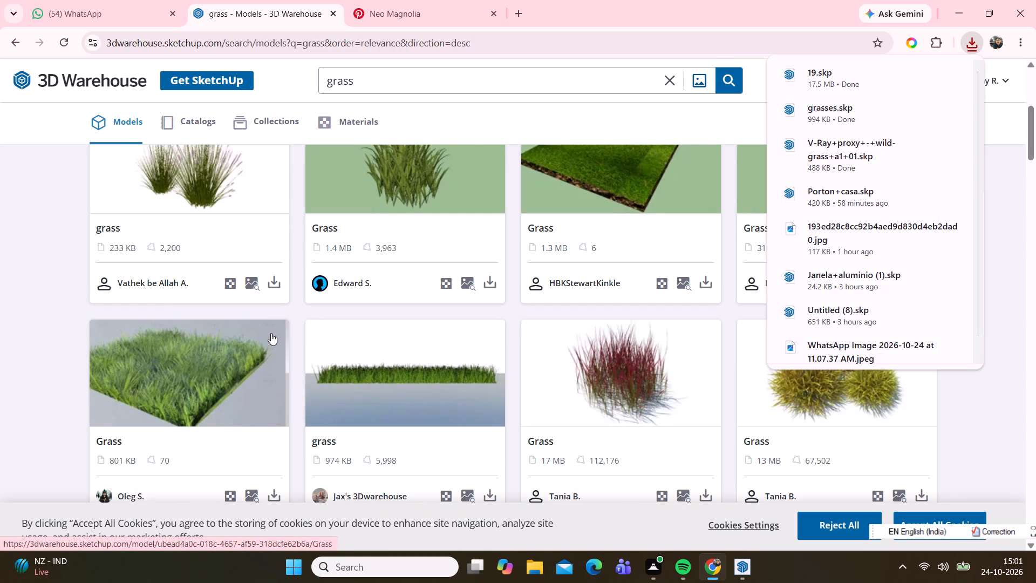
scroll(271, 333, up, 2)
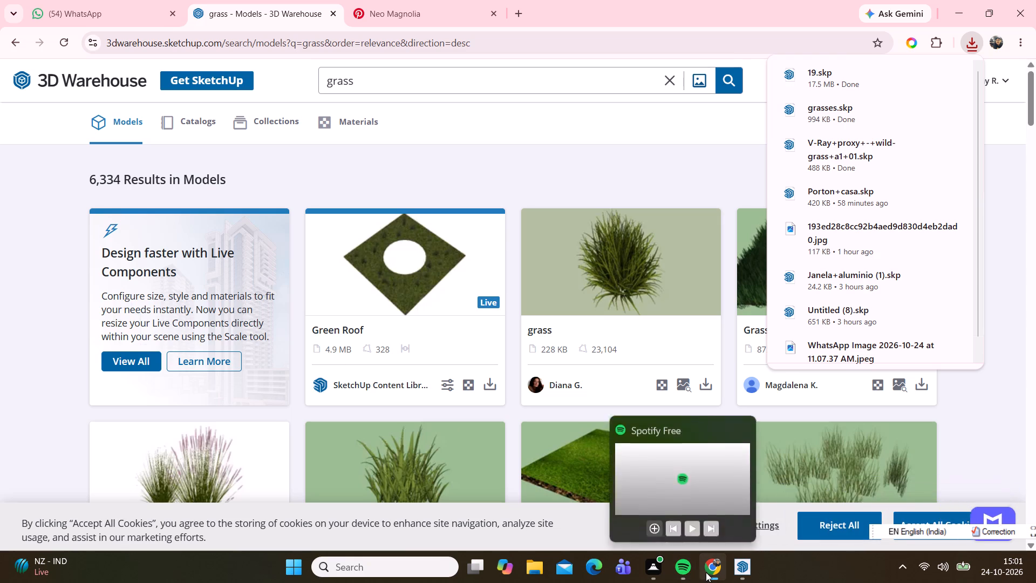
Switch to SketchUp, import the downloaded "grasses" model and place it outside the house, beside the front planter's short end.
click(728, 509)
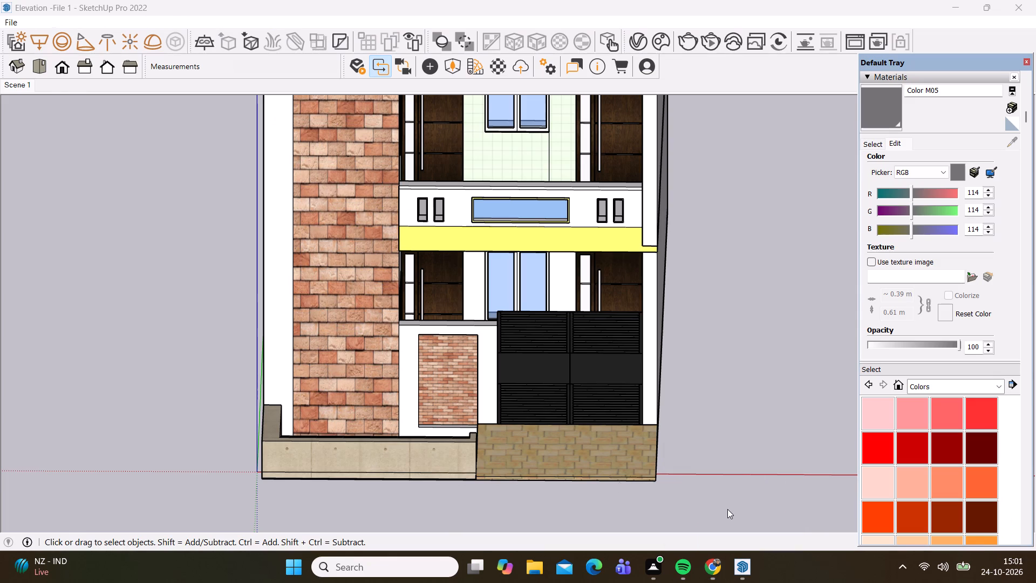
click(12, 18)
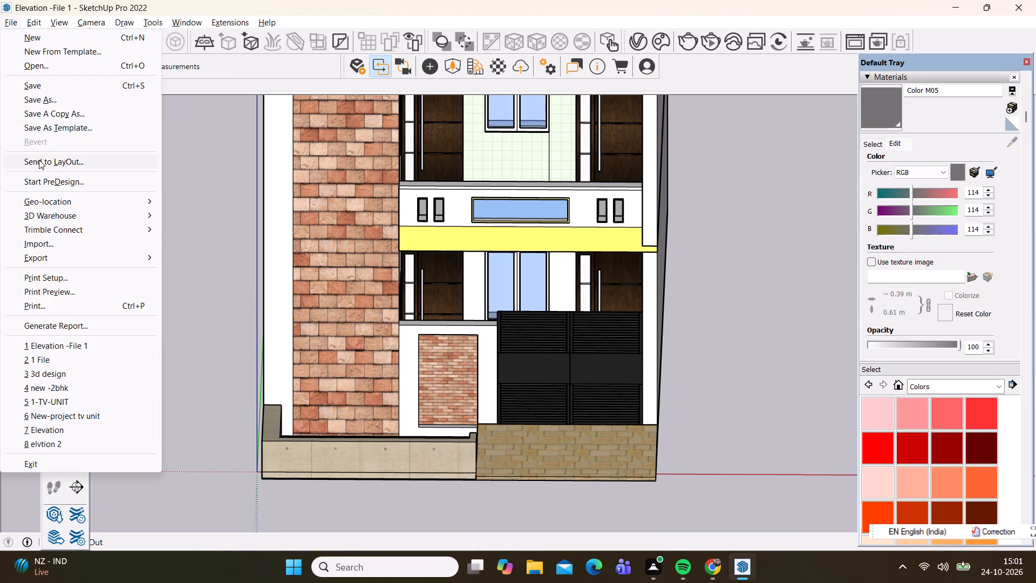
click(38, 248)
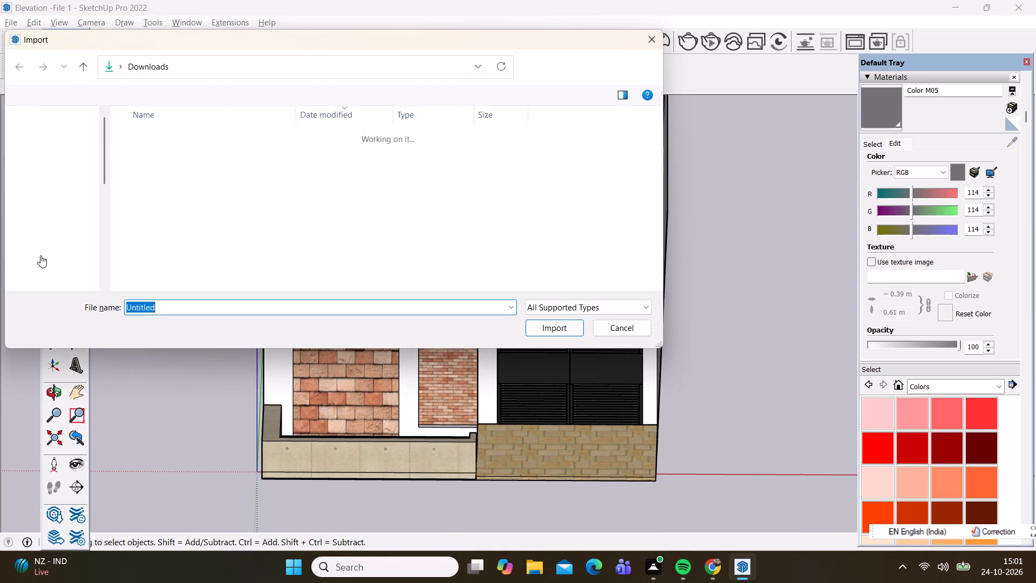
click(156, 178)
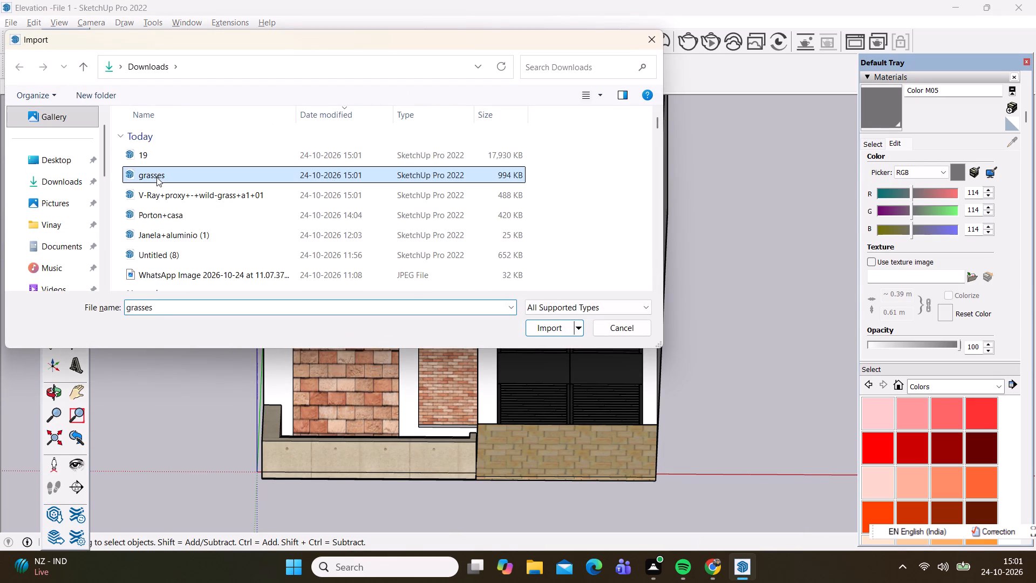
click(543, 328)
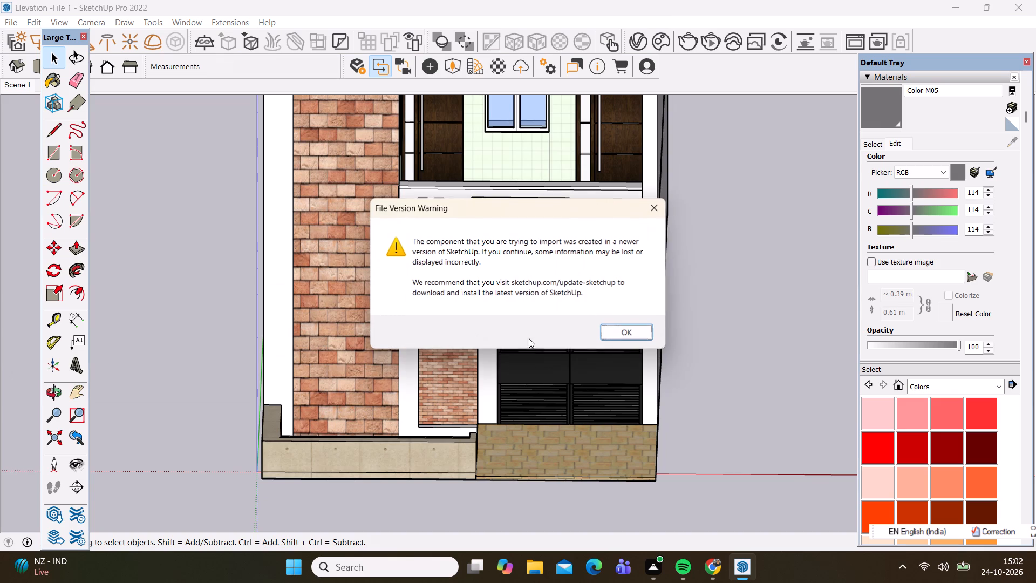
click(631, 330)
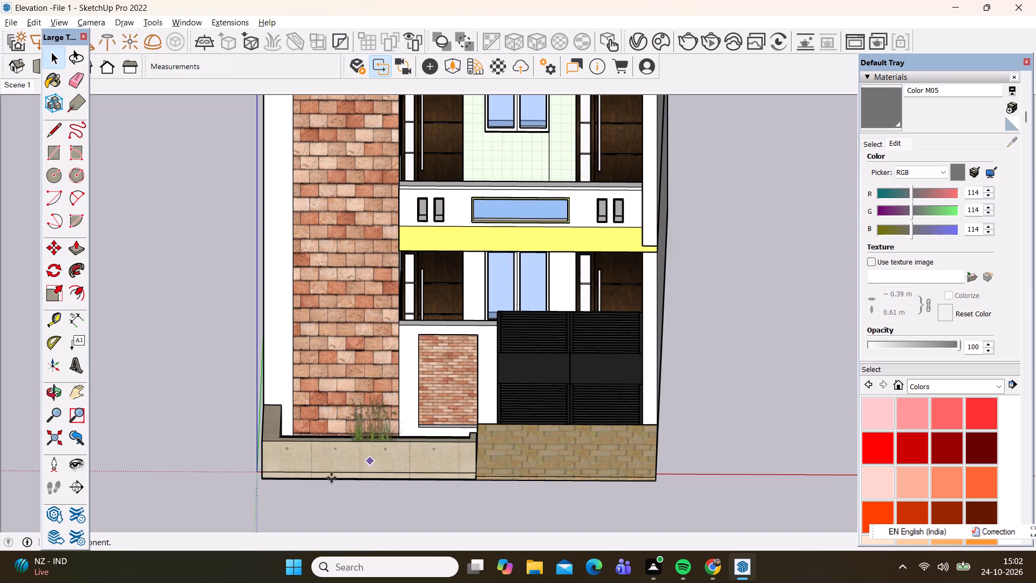
scroll(320, 478, up, 3)
middle_drag(313, 456, 261, 582)
scroll(313, 455, down, 1)
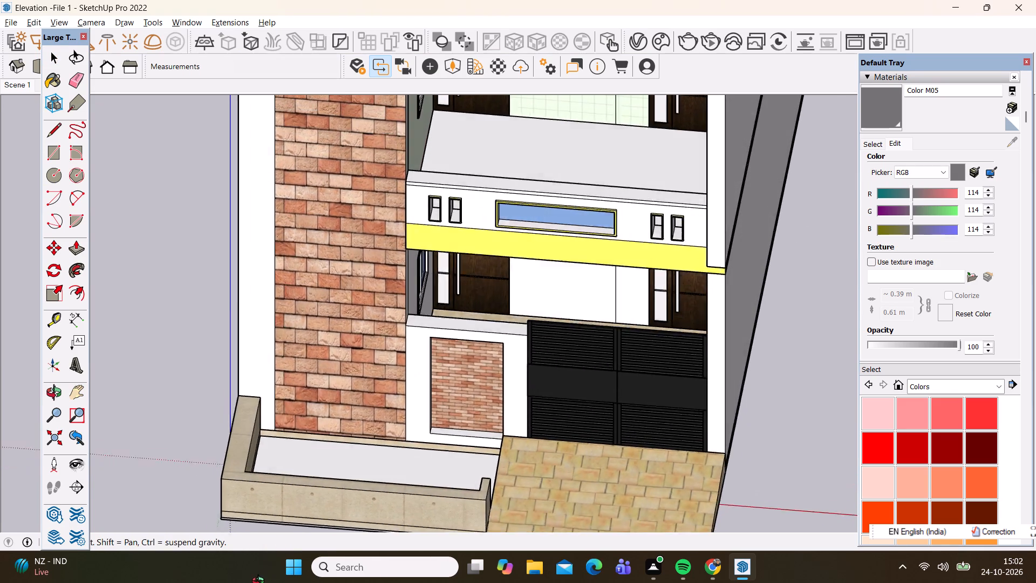
middle_drag(261, 582, 256, 582)
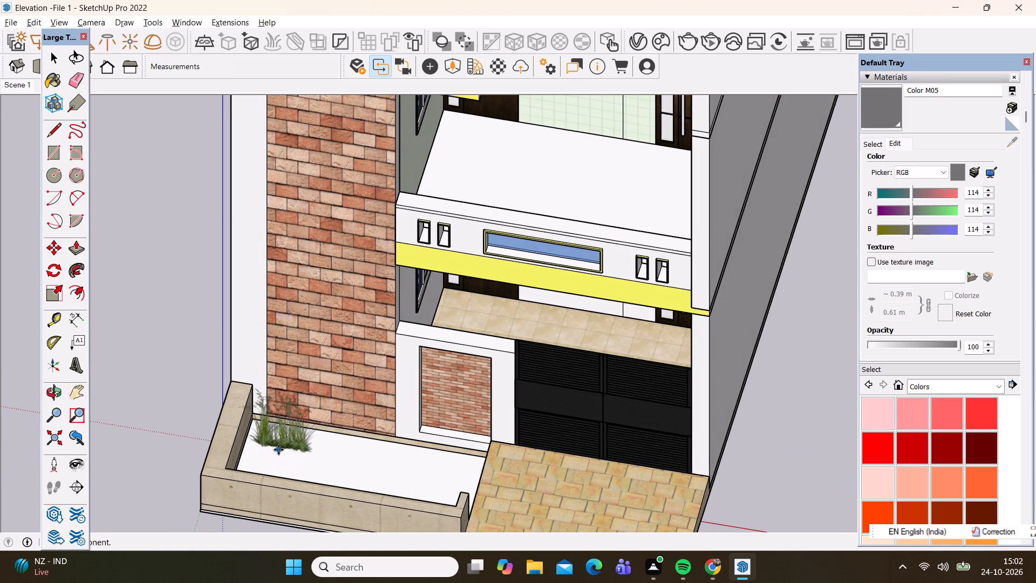
click(169, 381)
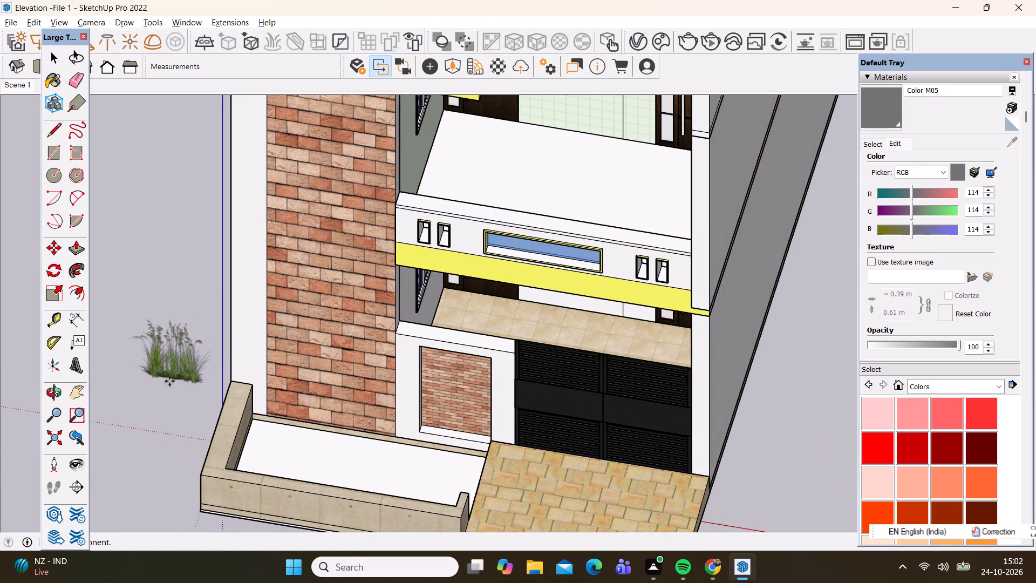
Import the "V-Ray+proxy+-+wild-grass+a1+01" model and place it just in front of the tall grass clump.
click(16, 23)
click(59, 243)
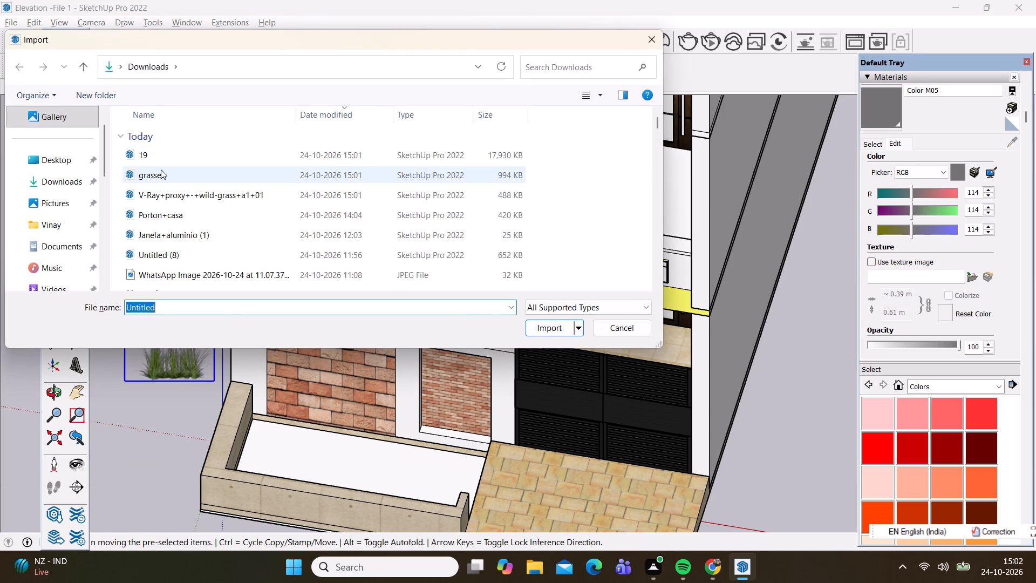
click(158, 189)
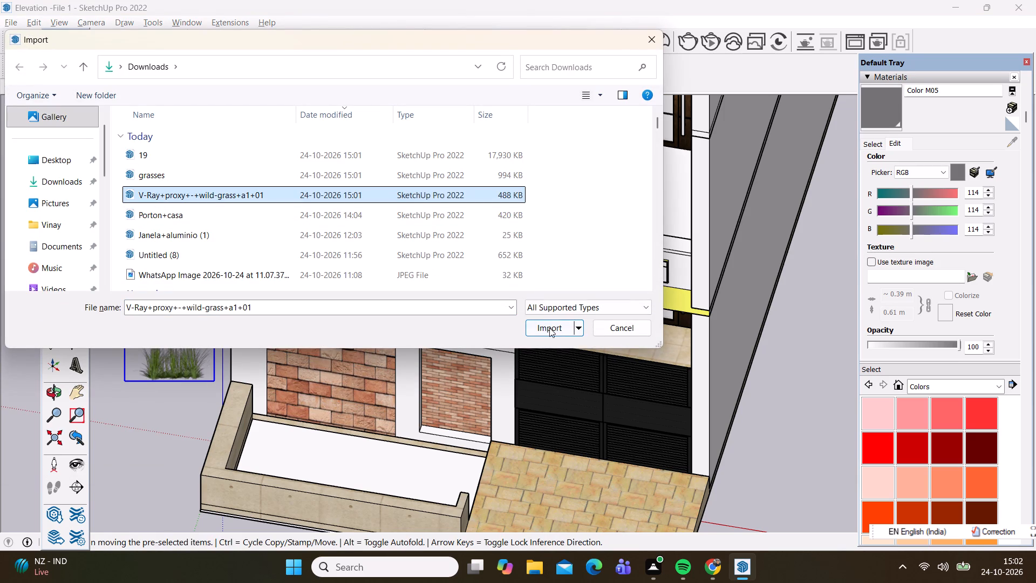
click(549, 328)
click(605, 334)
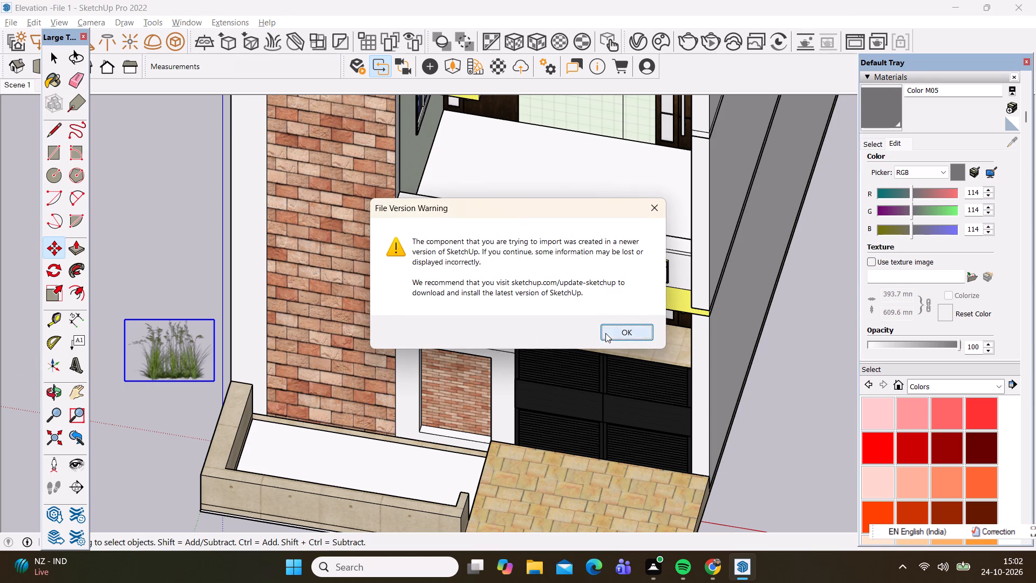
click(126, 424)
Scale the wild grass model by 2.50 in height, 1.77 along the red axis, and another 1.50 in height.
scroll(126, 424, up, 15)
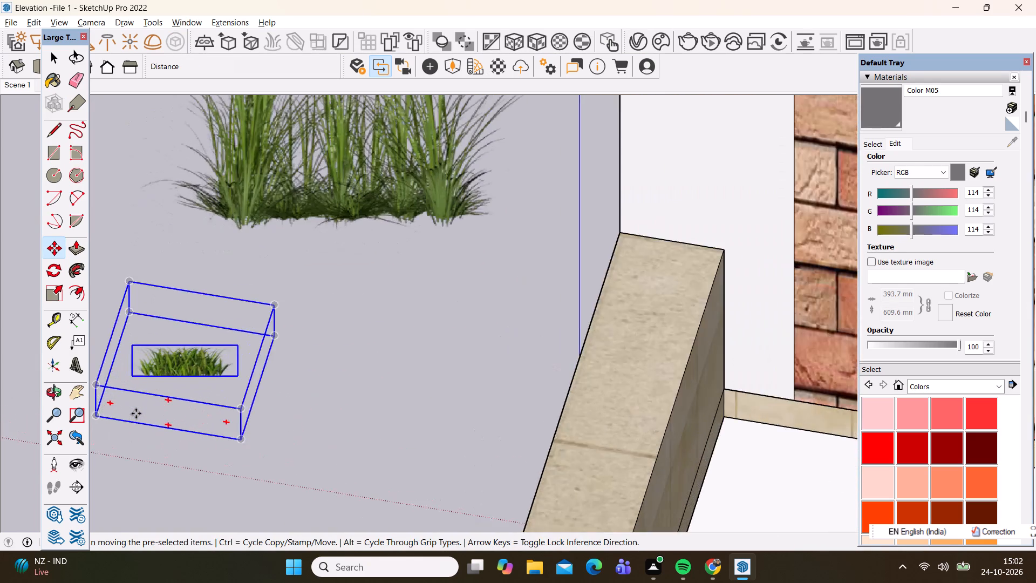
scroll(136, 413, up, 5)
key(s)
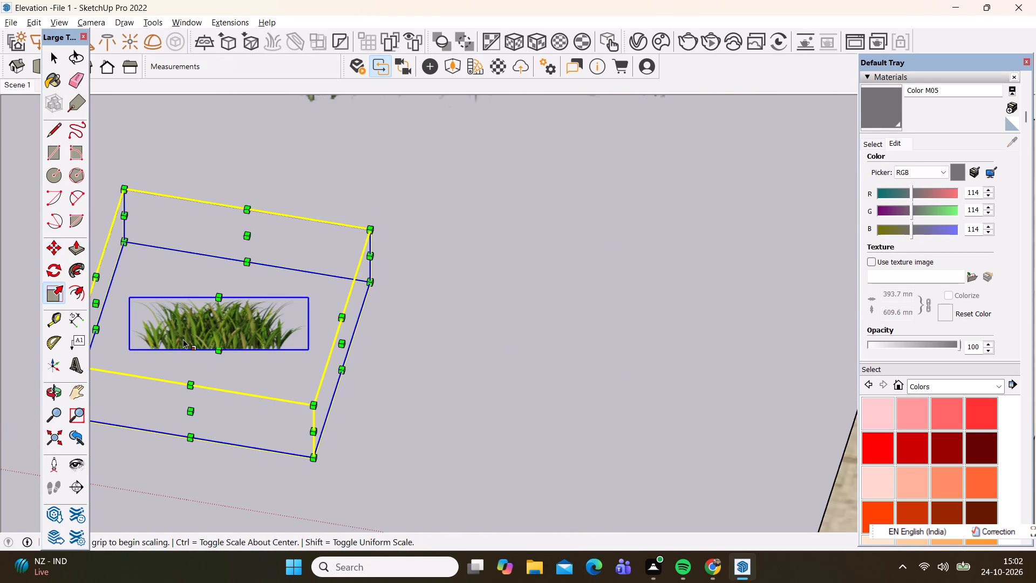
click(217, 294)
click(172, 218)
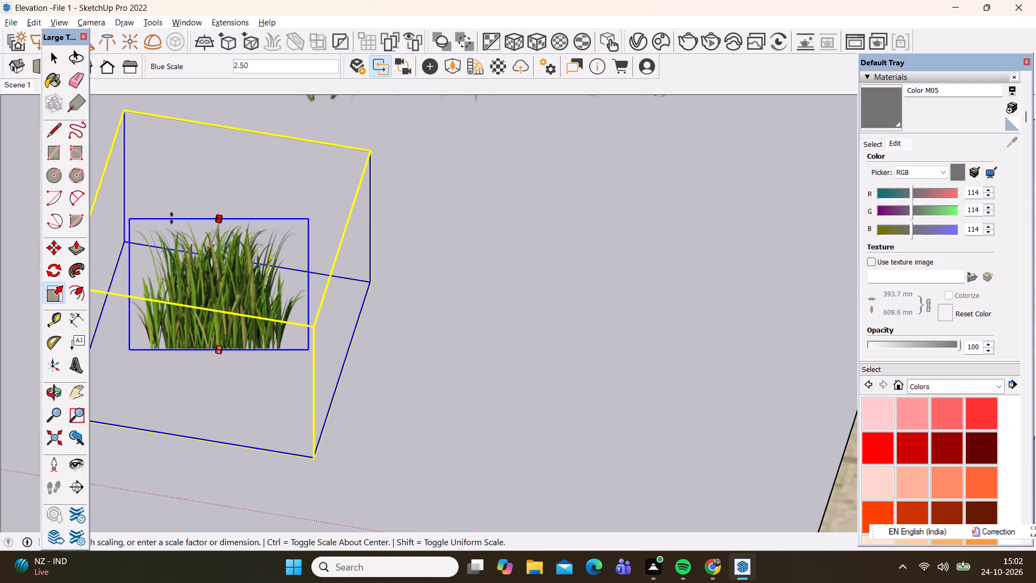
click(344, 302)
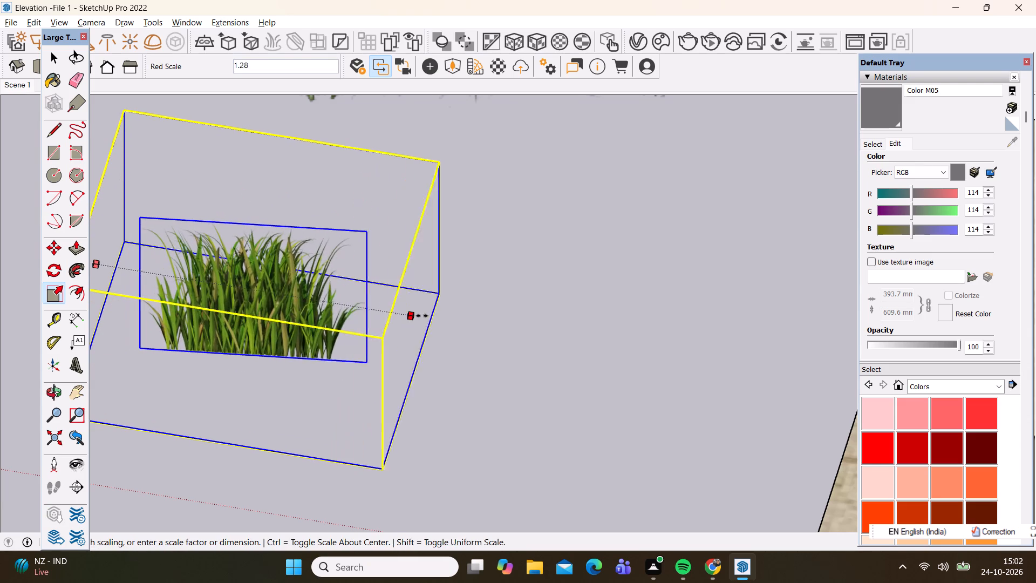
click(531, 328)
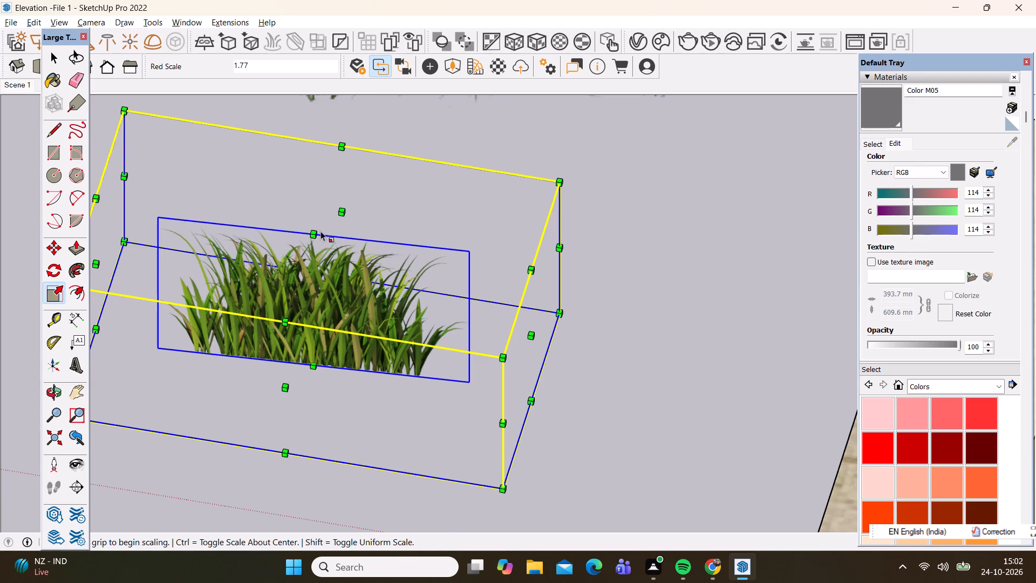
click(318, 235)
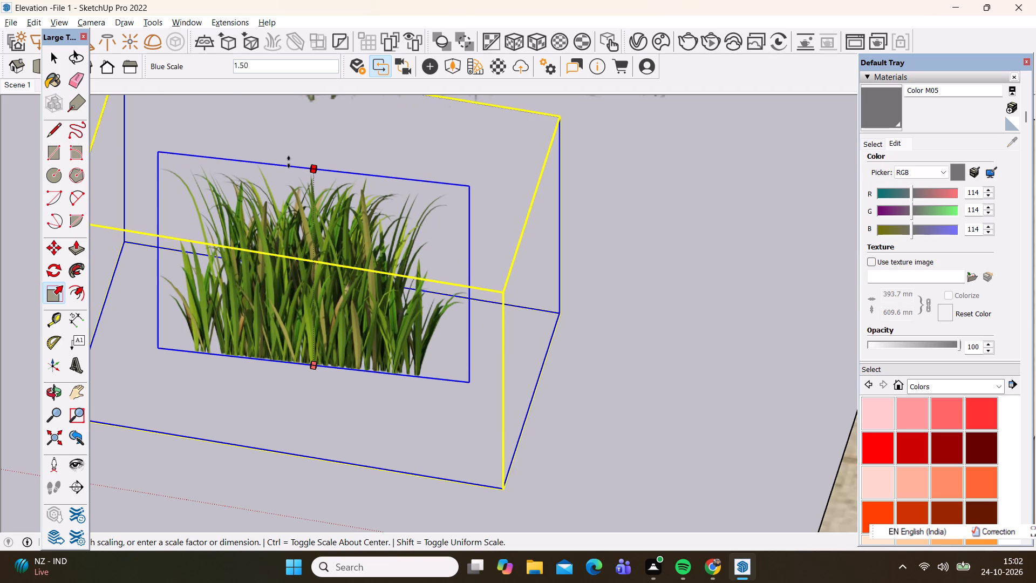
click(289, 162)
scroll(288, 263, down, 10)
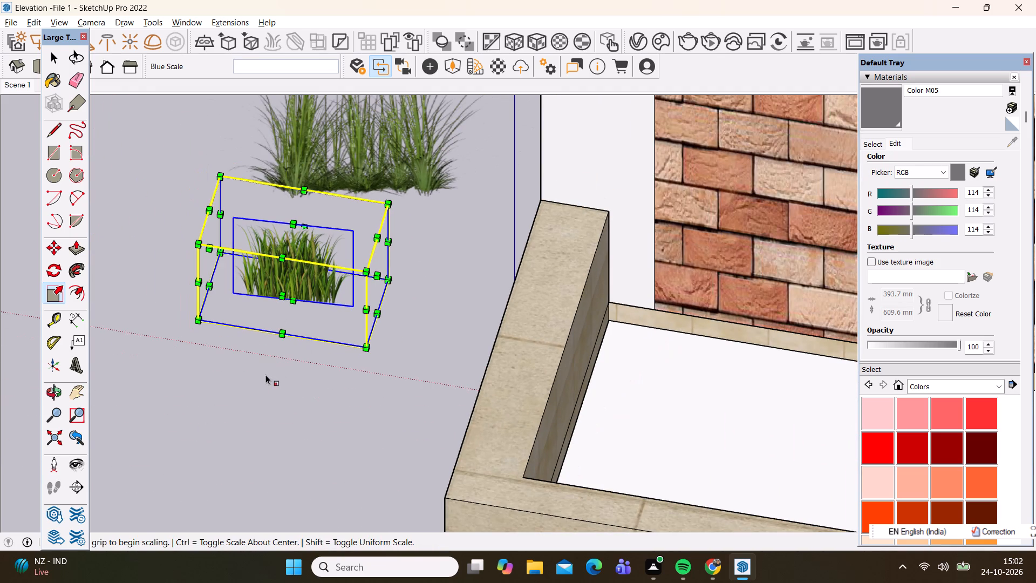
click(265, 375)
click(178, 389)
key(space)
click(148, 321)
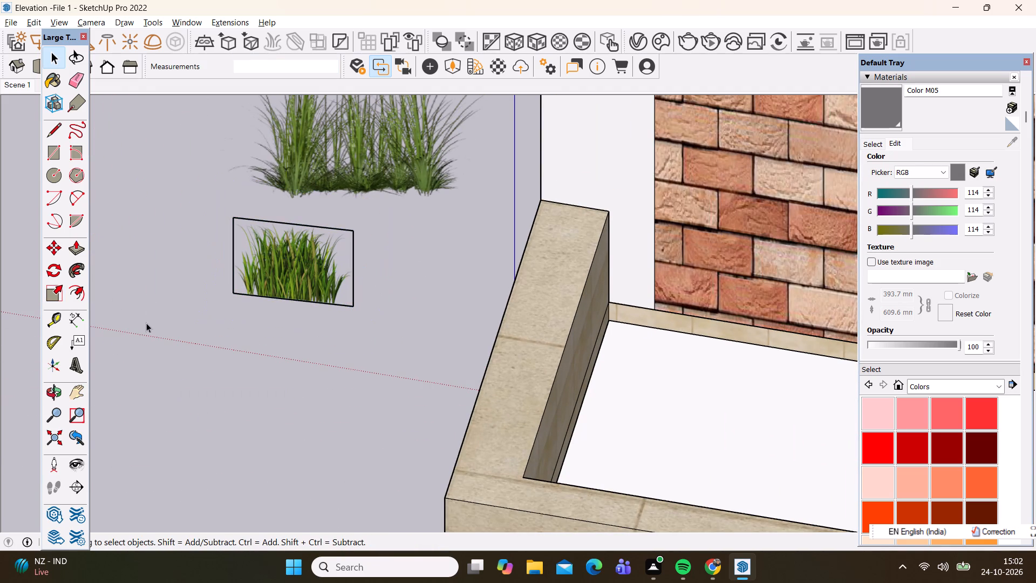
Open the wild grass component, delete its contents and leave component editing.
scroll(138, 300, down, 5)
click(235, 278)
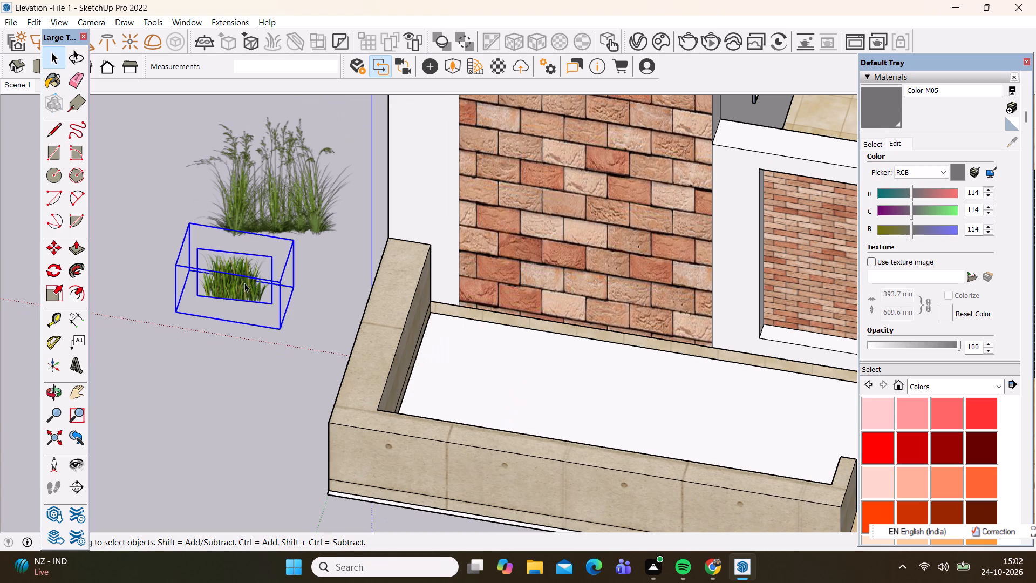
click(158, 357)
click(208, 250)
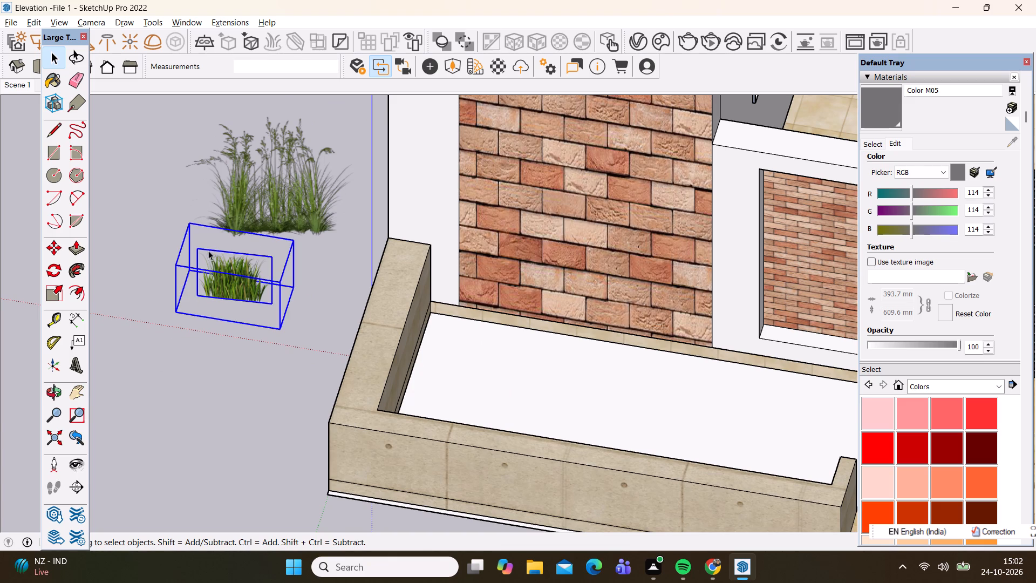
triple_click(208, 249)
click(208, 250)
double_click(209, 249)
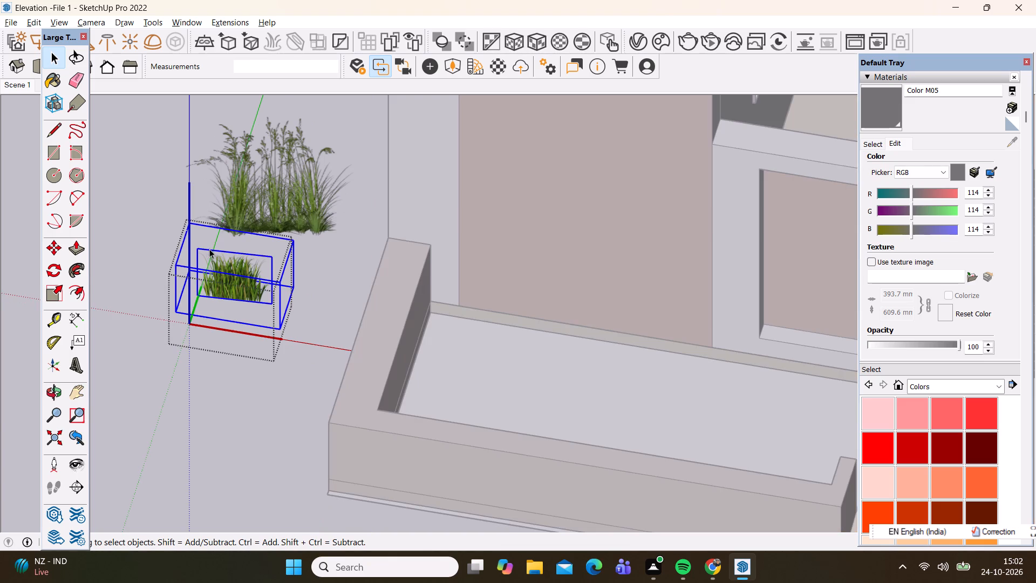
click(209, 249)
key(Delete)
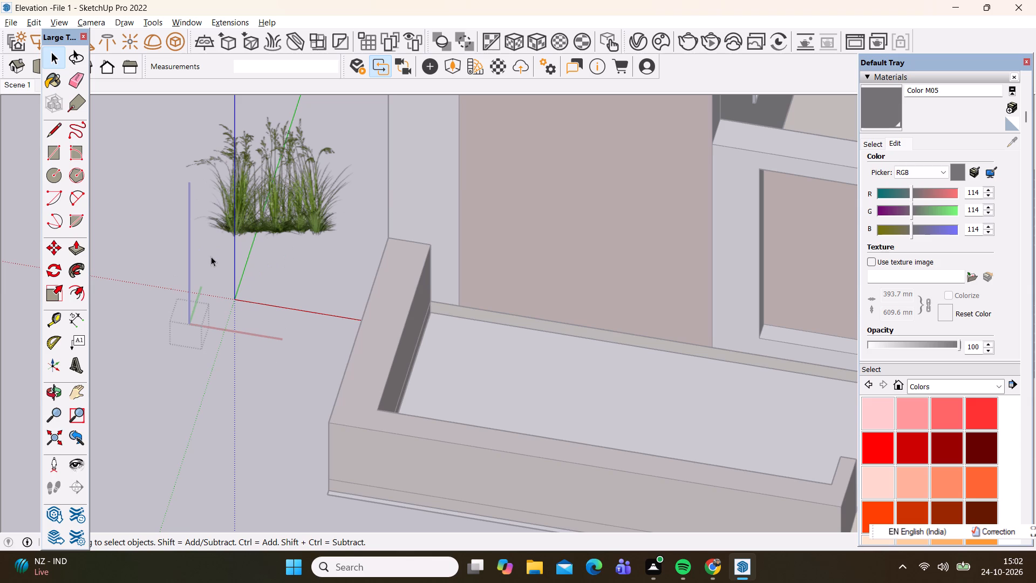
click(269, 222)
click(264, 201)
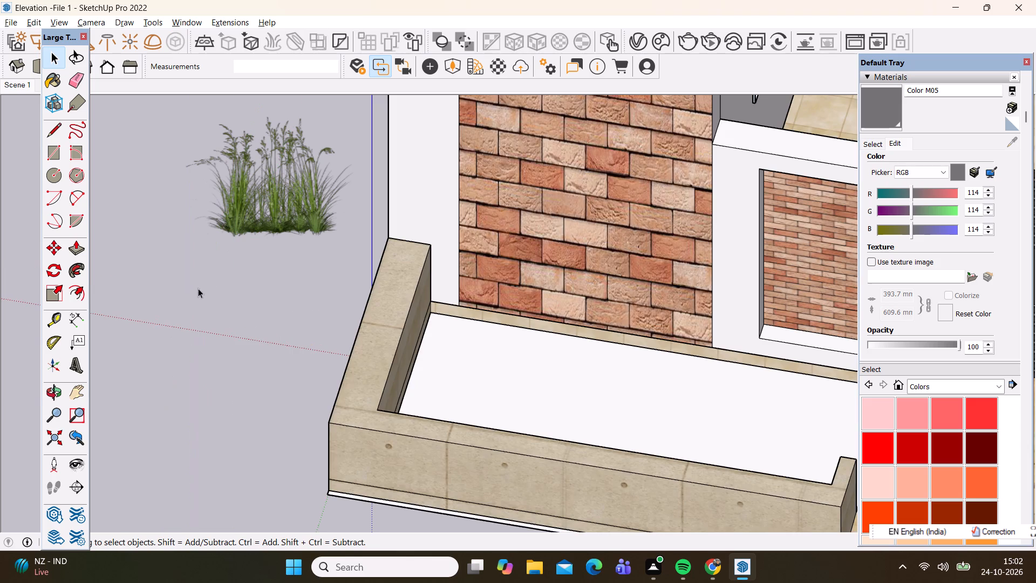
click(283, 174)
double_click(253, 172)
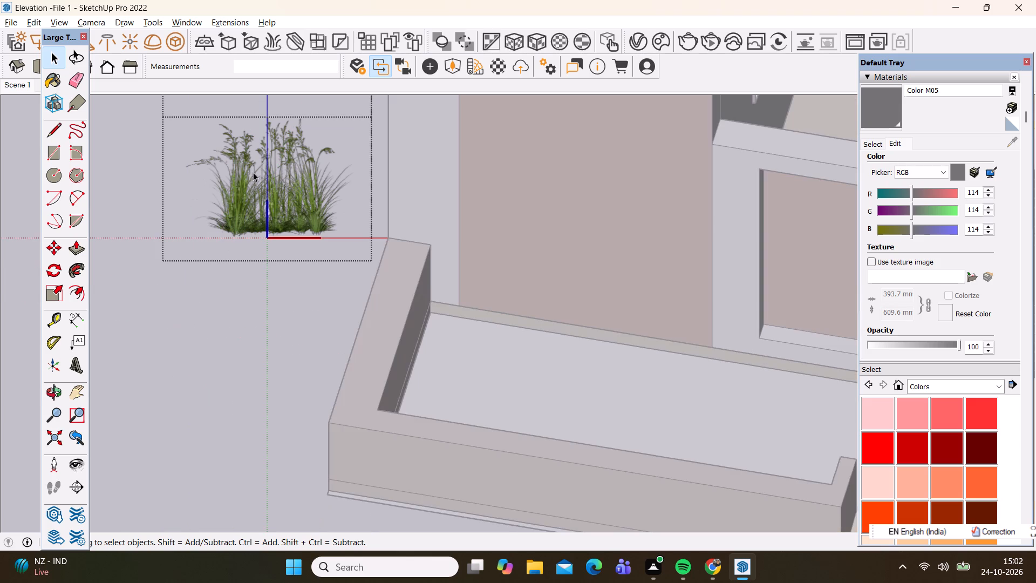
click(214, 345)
Scale the tall seeded grass clump by about 1.61 in height and 1.74 in width.
scroll(254, 235, down, 6)
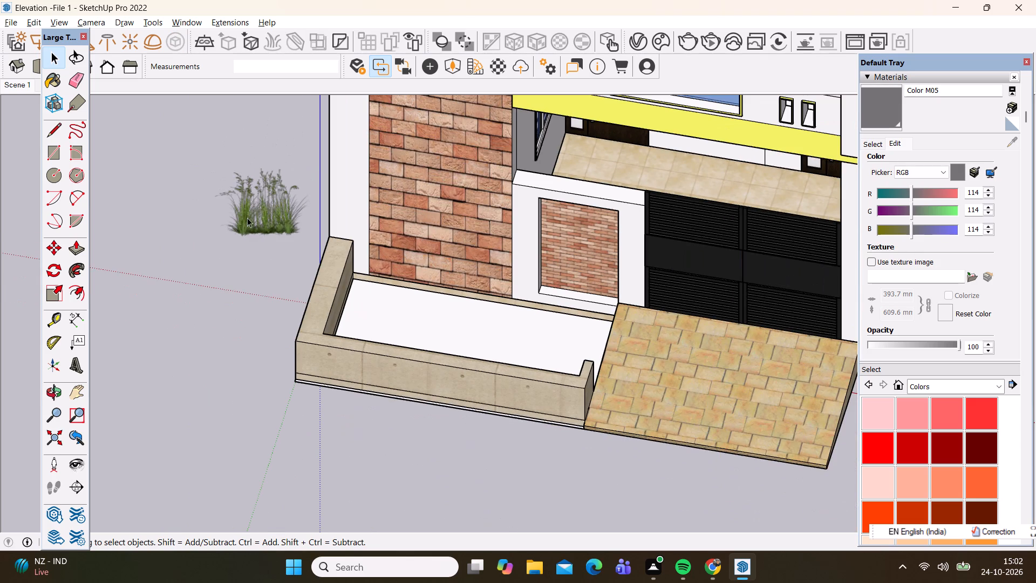
click(247, 216)
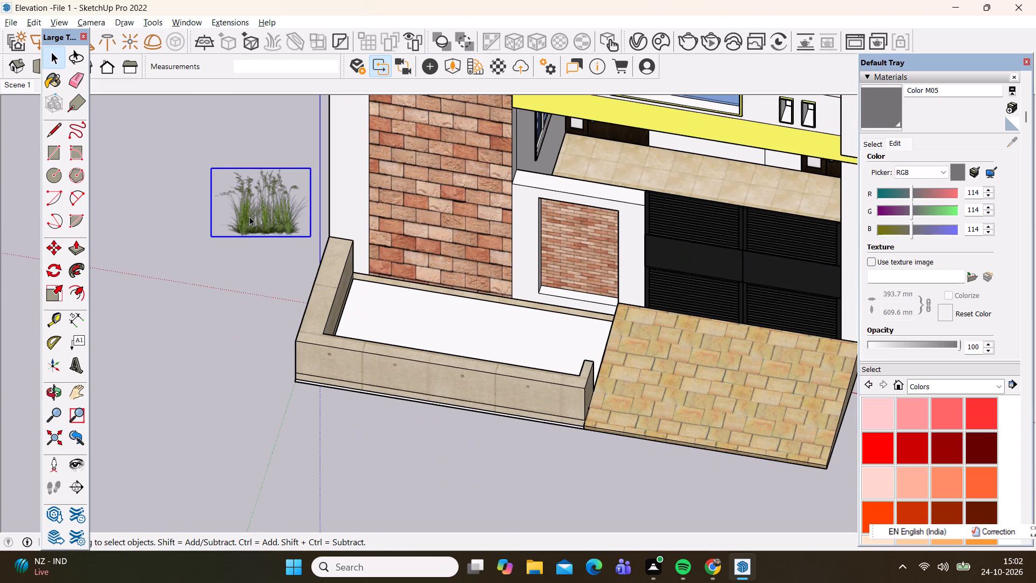
key(s)
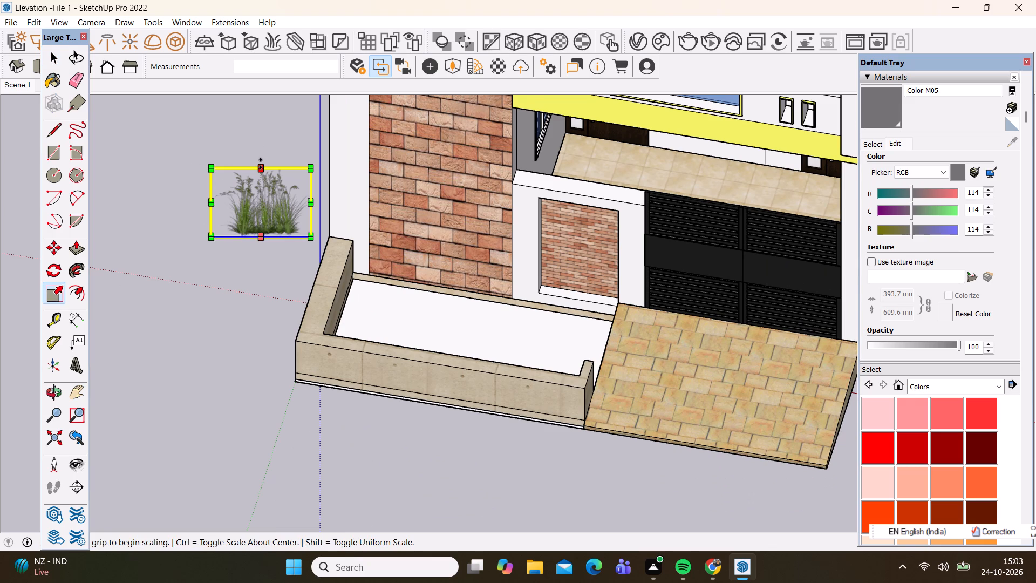
click(261, 164)
click(265, 126)
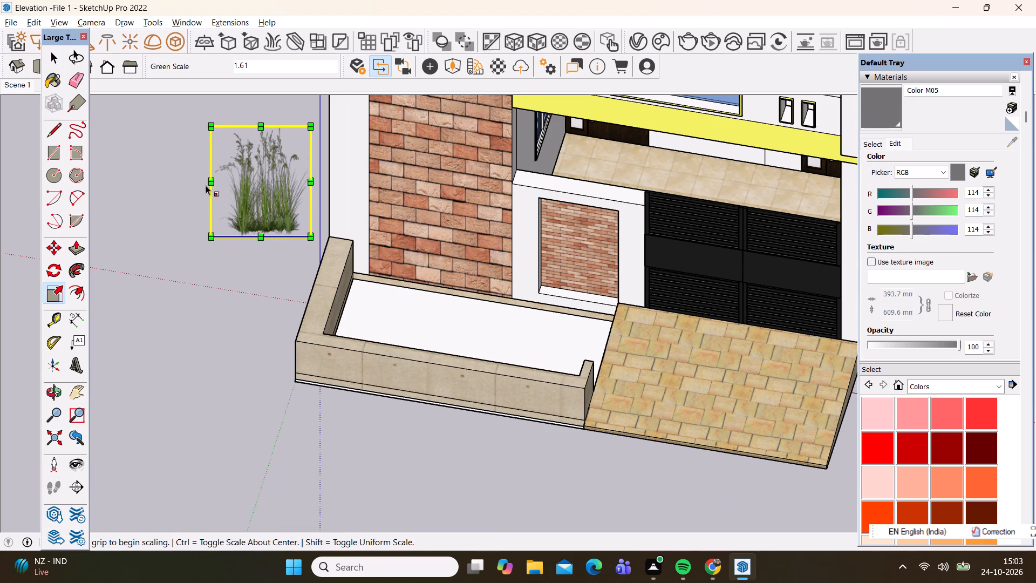
click(208, 182)
click(138, 186)
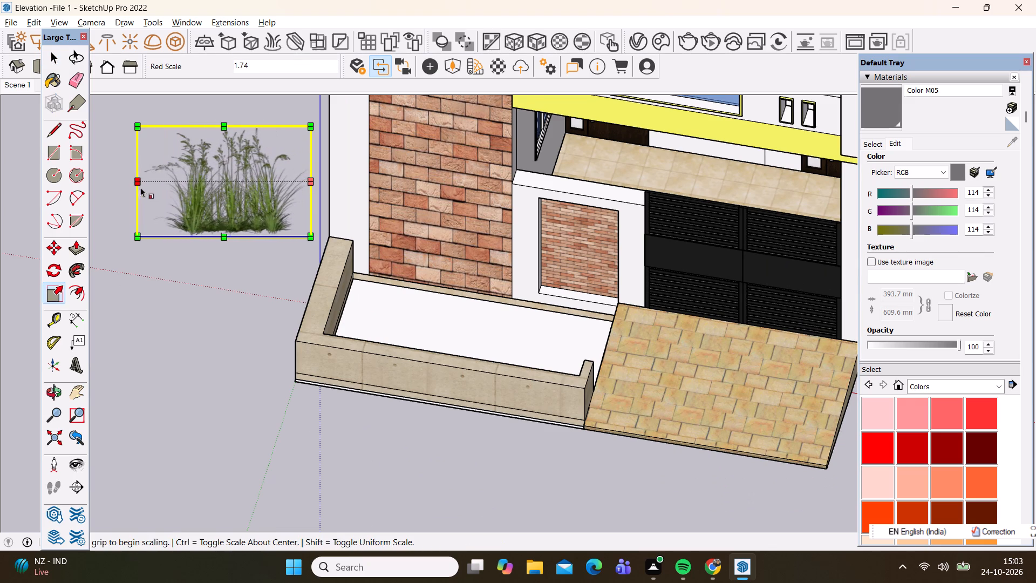
click(233, 286)
click(169, 316)
key(space)
click(145, 297)
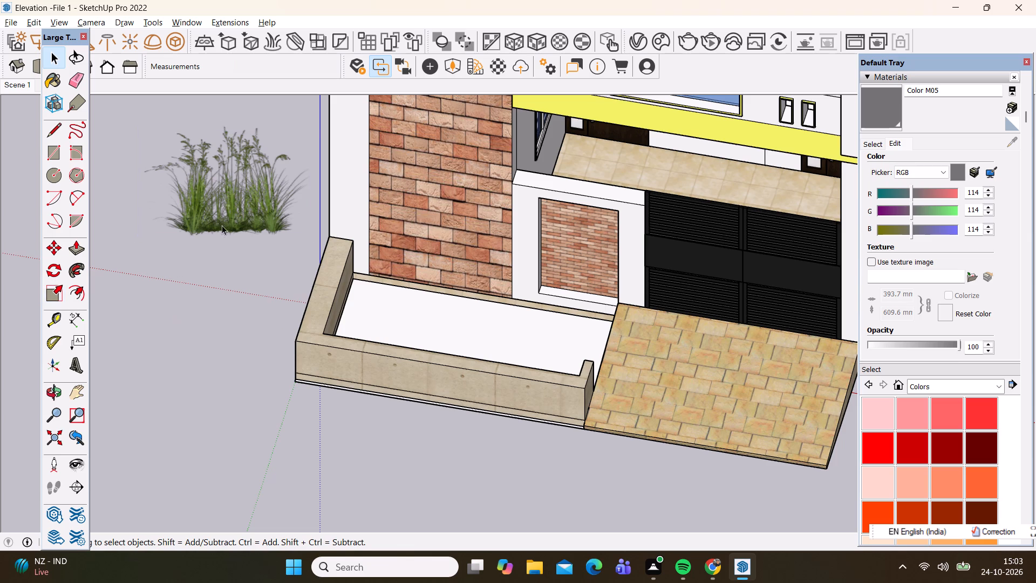
Move the tall seeded grass clump from beside the house into the front planter.
click(222, 221)
key(m)
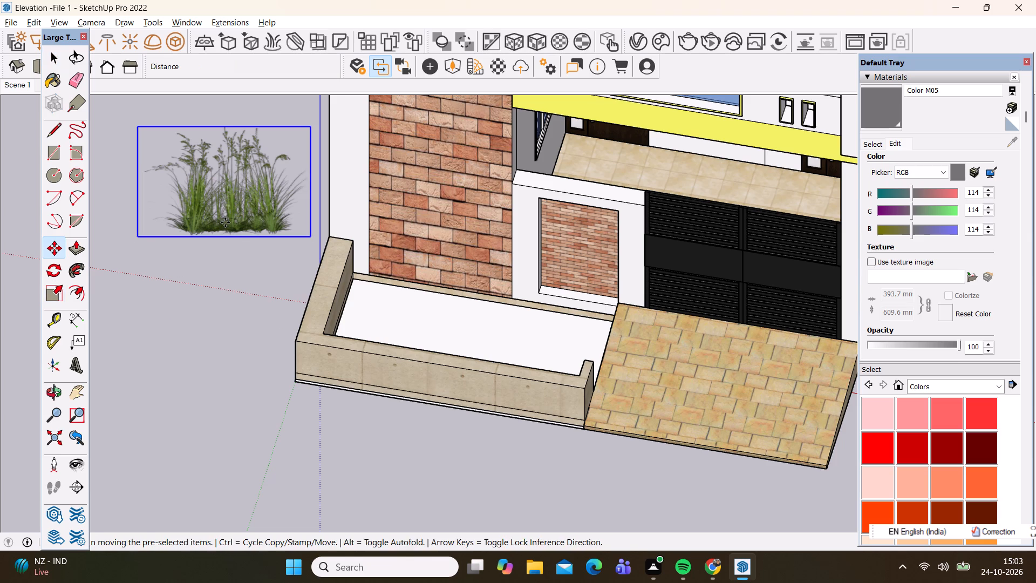
click(309, 236)
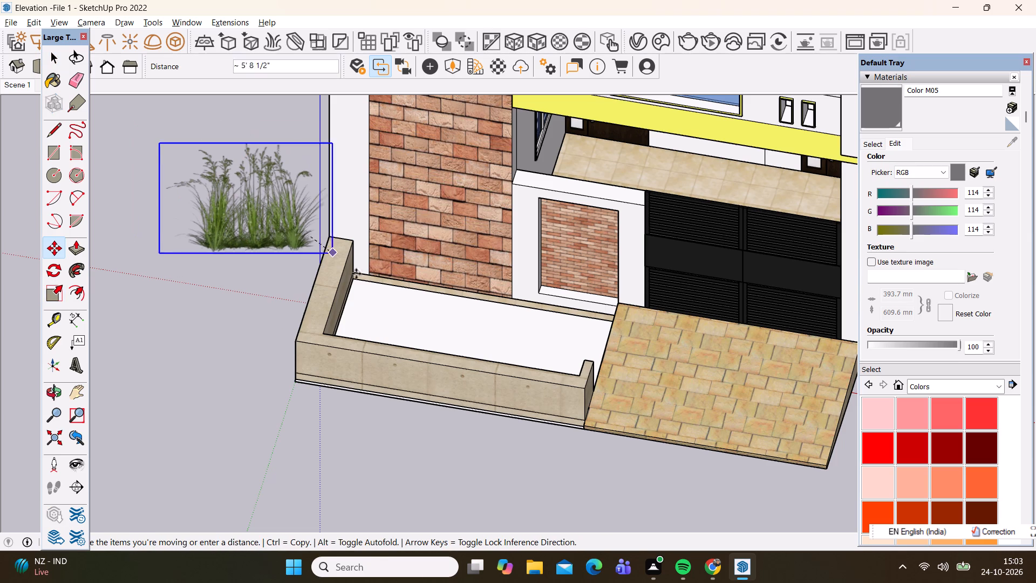
click(531, 348)
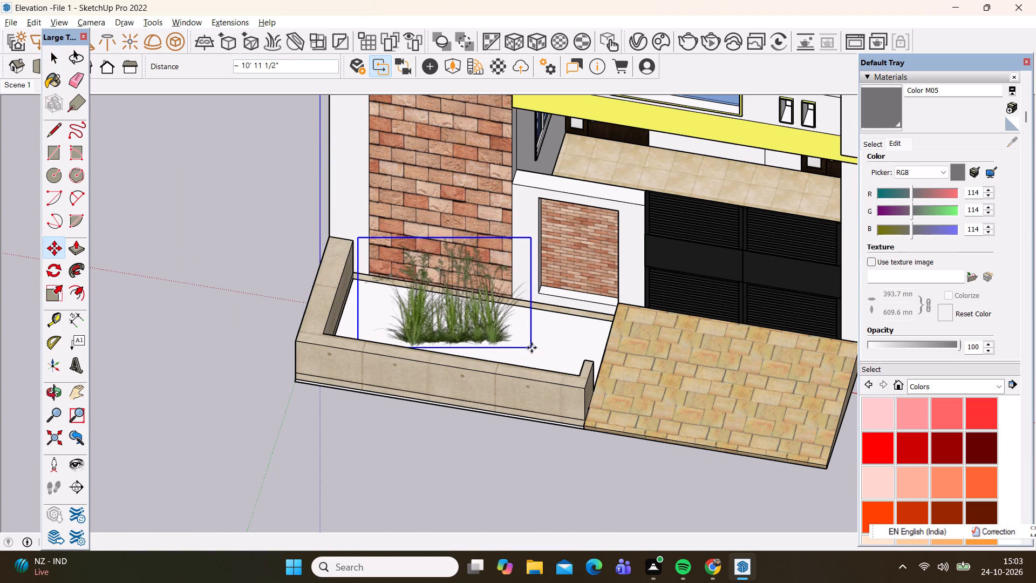
Widen the planter's grass clump along the red axis by about 1.19 on one side and 1.07 on the other.
key(s)
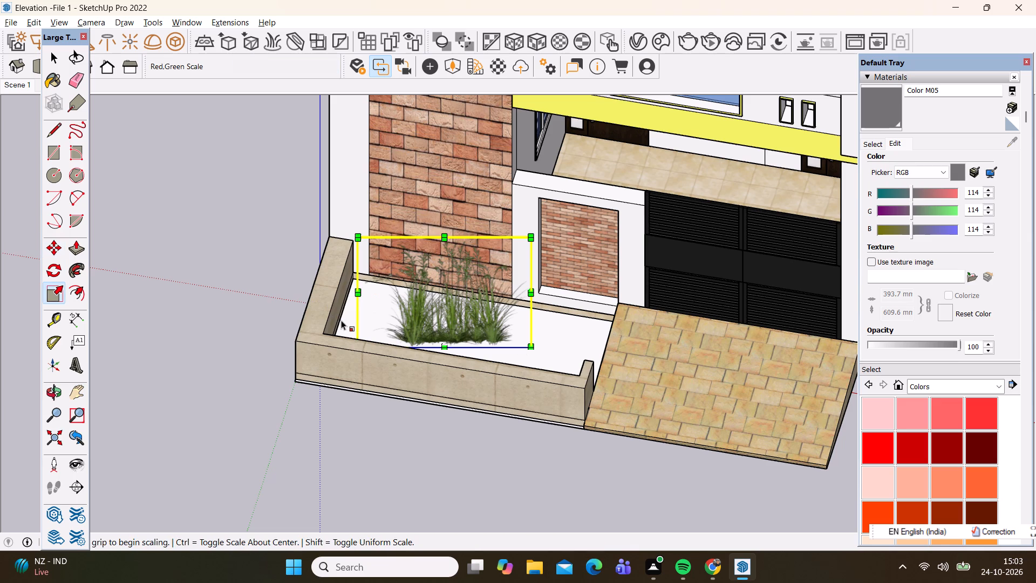
click(355, 289)
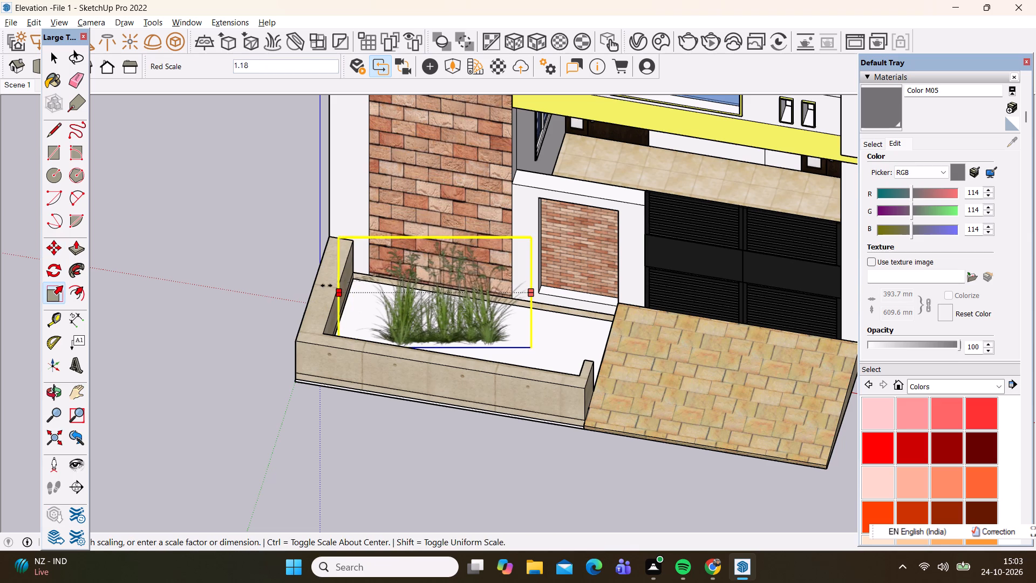
click(325, 286)
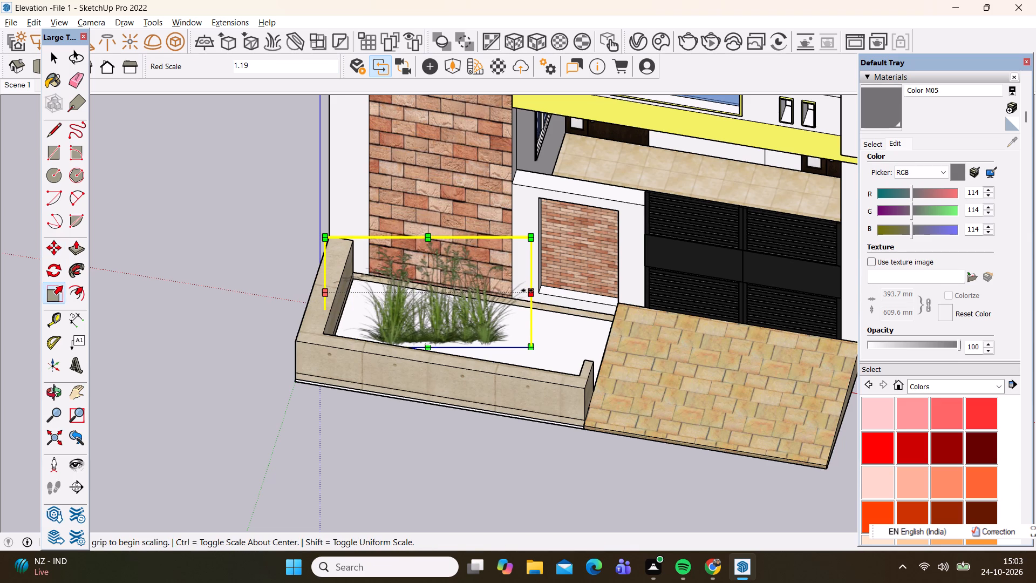
click(530, 292)
click(546, 311)
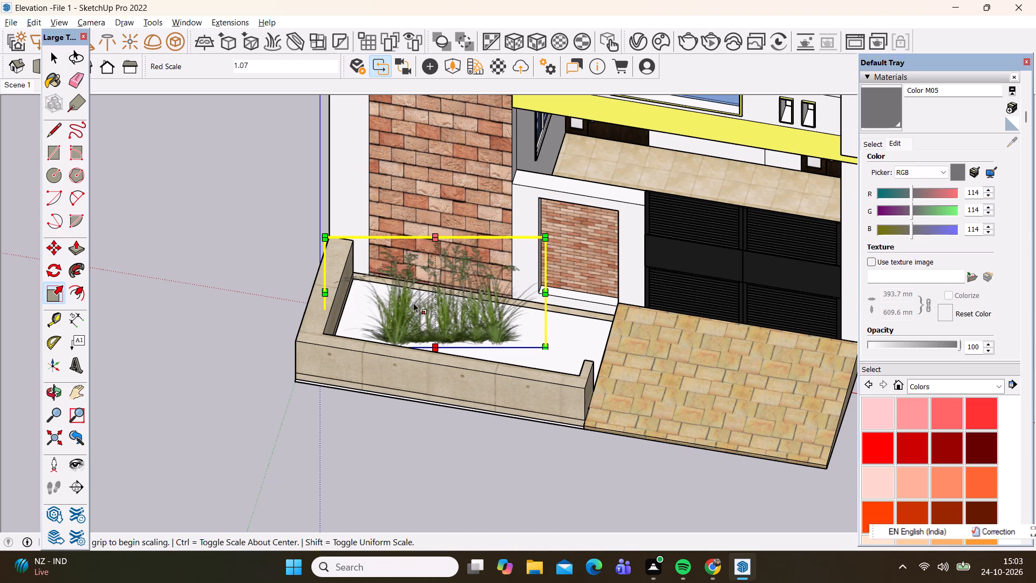
key(space)
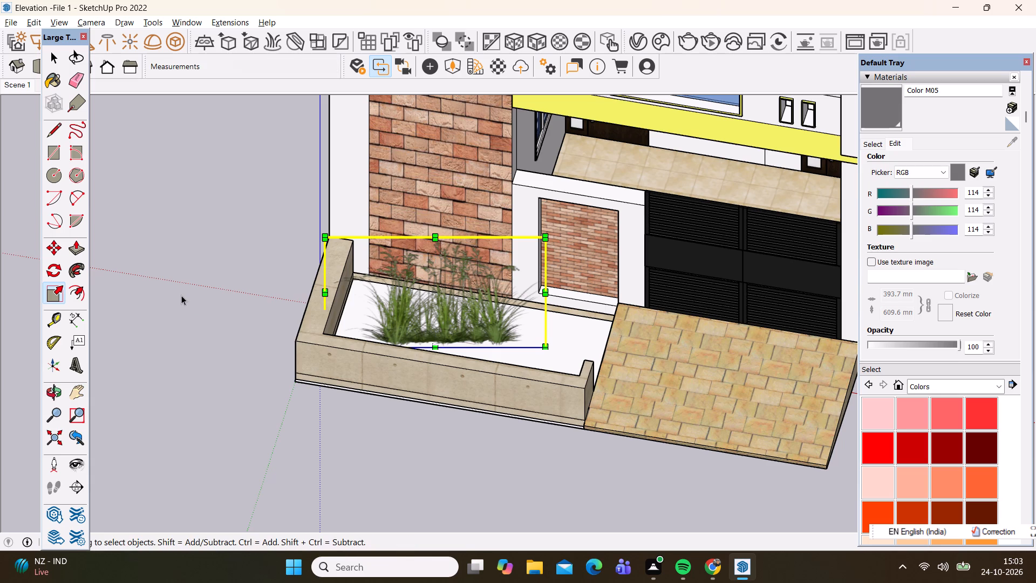
click(180, 295)
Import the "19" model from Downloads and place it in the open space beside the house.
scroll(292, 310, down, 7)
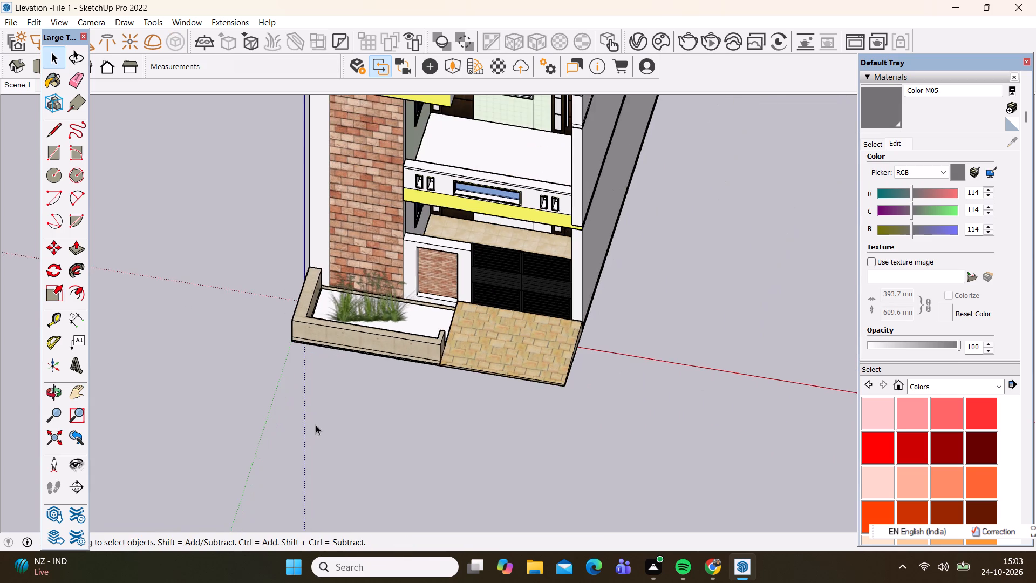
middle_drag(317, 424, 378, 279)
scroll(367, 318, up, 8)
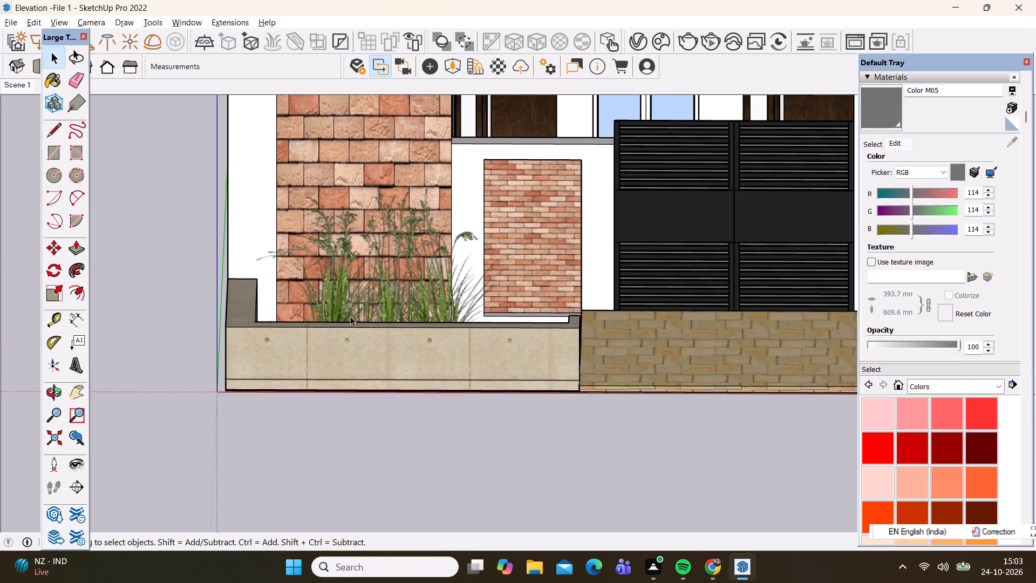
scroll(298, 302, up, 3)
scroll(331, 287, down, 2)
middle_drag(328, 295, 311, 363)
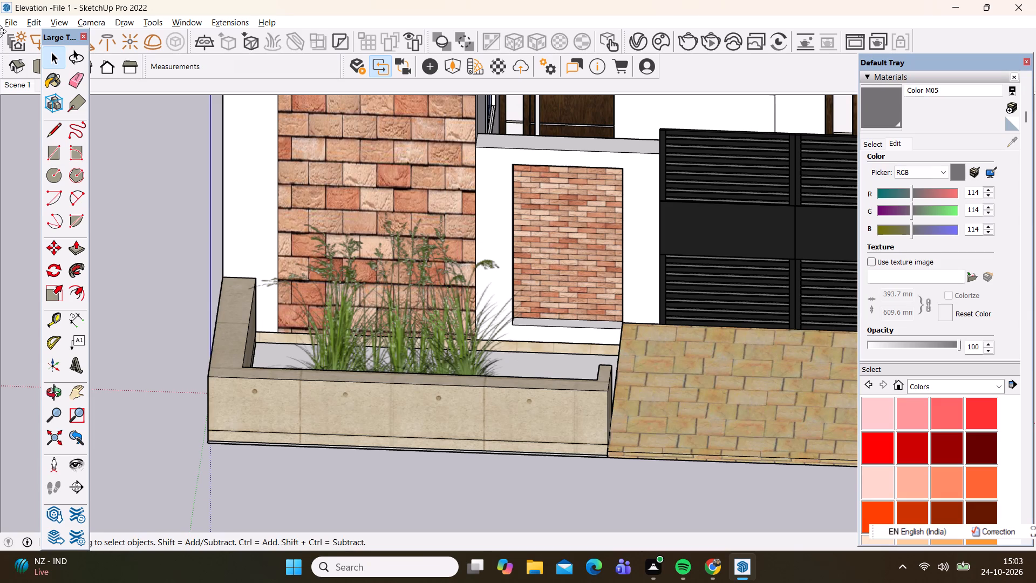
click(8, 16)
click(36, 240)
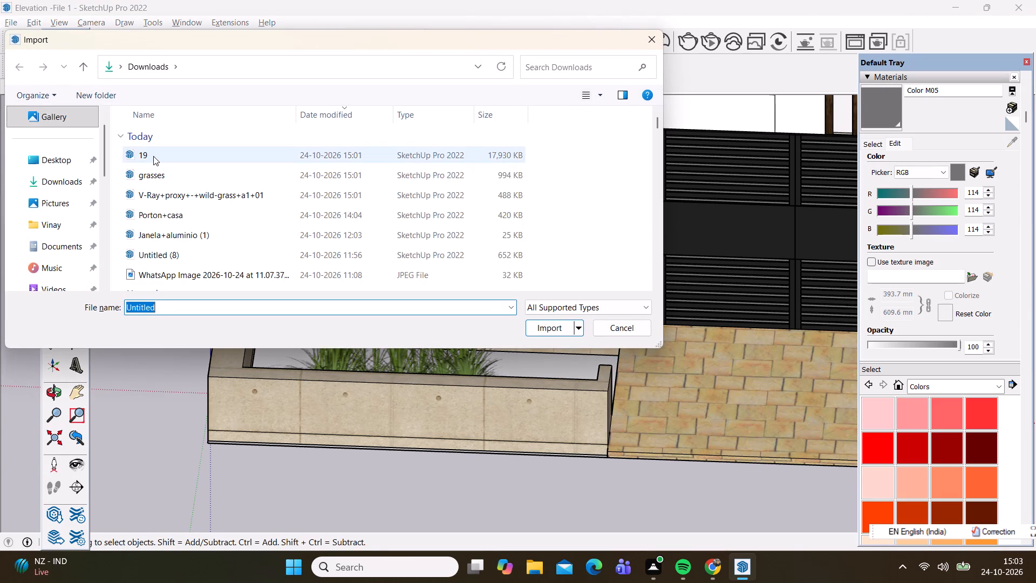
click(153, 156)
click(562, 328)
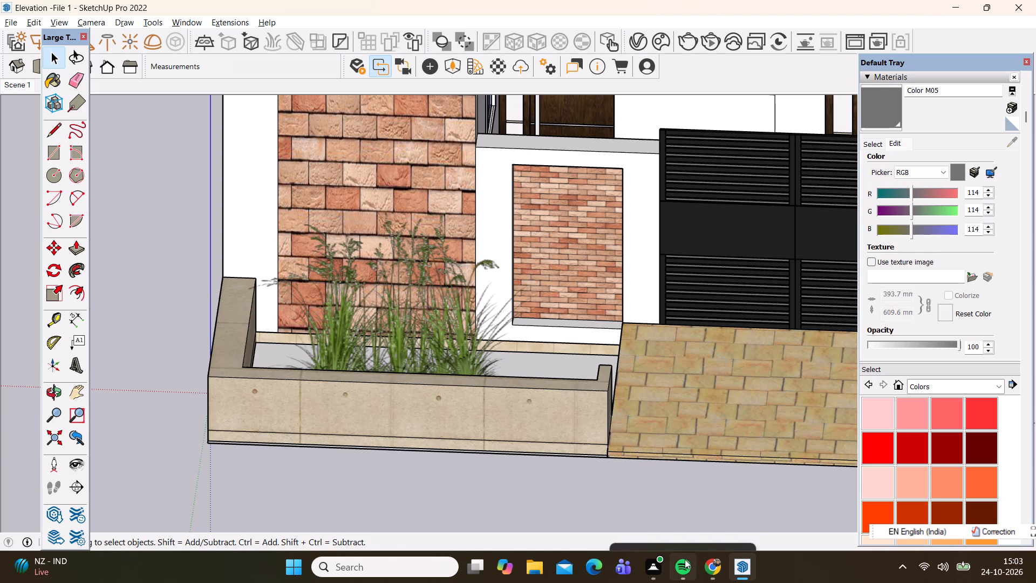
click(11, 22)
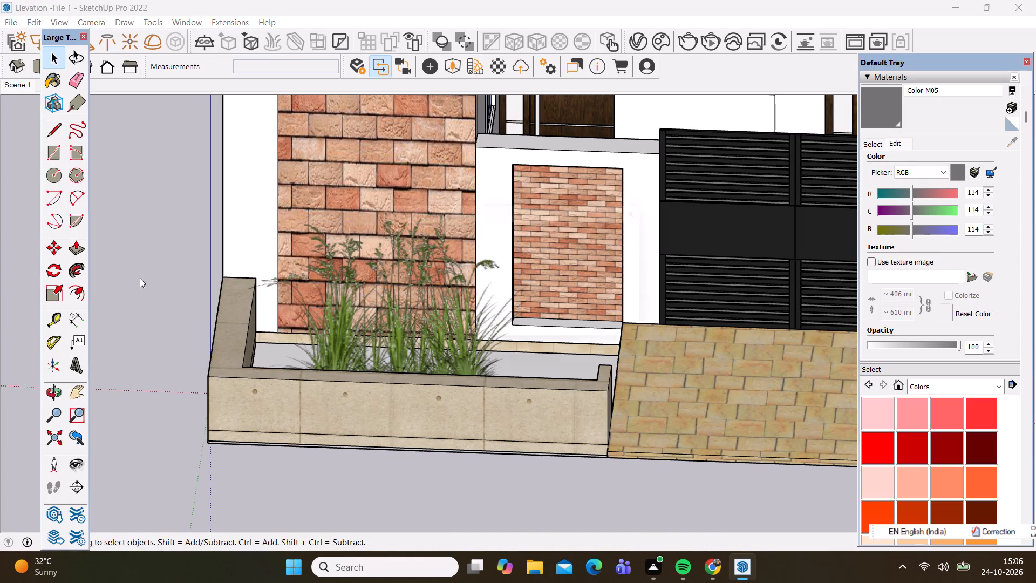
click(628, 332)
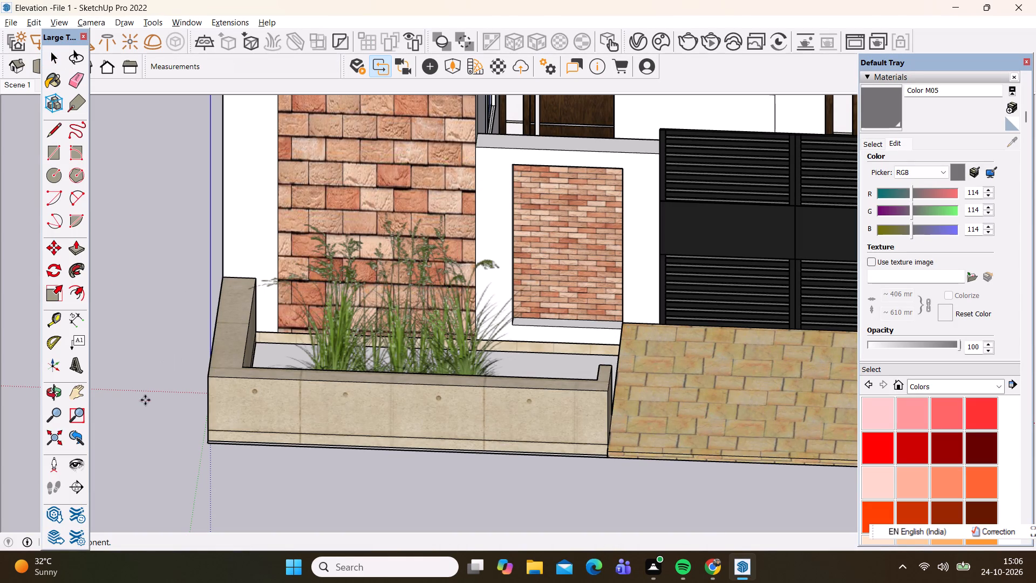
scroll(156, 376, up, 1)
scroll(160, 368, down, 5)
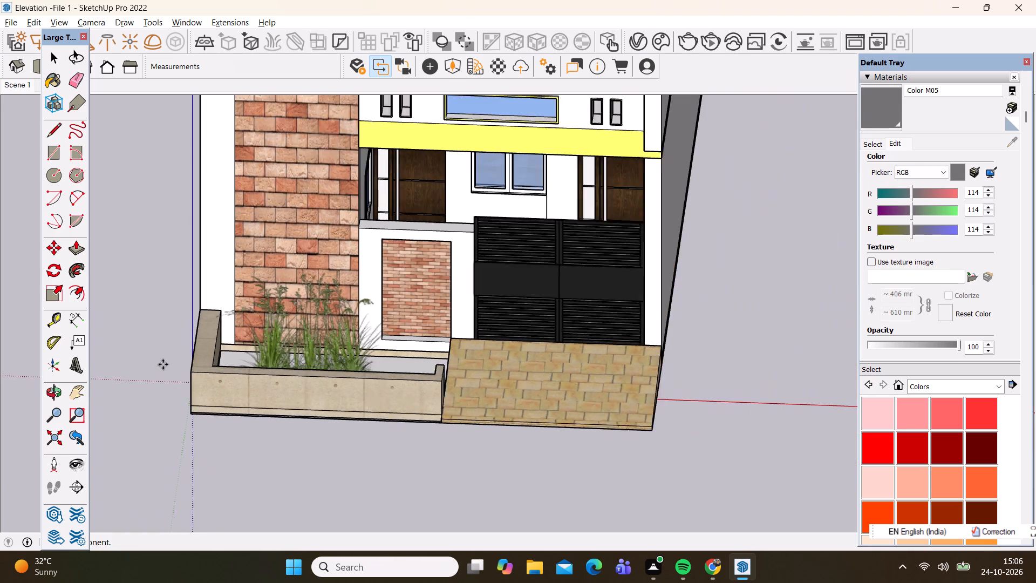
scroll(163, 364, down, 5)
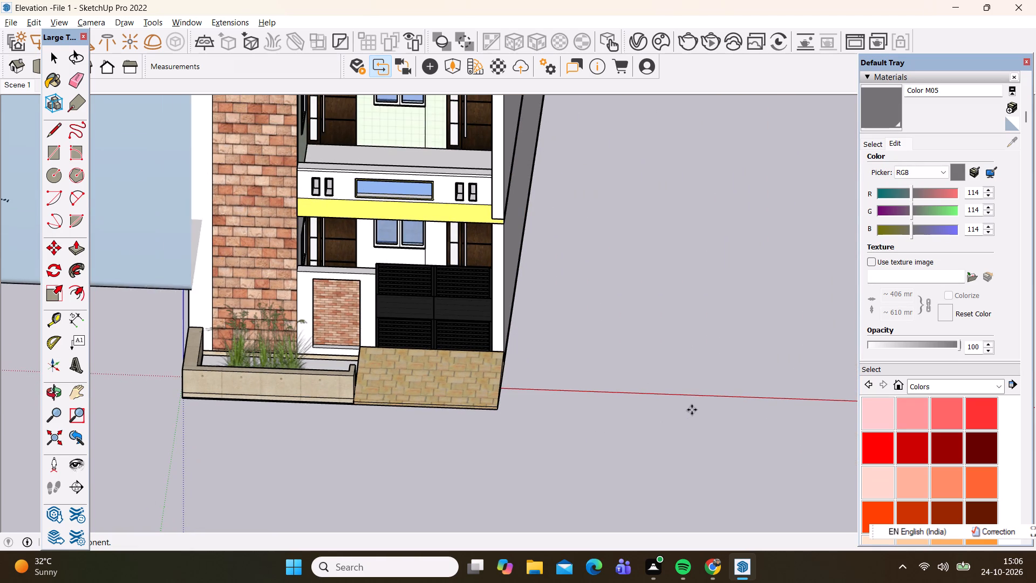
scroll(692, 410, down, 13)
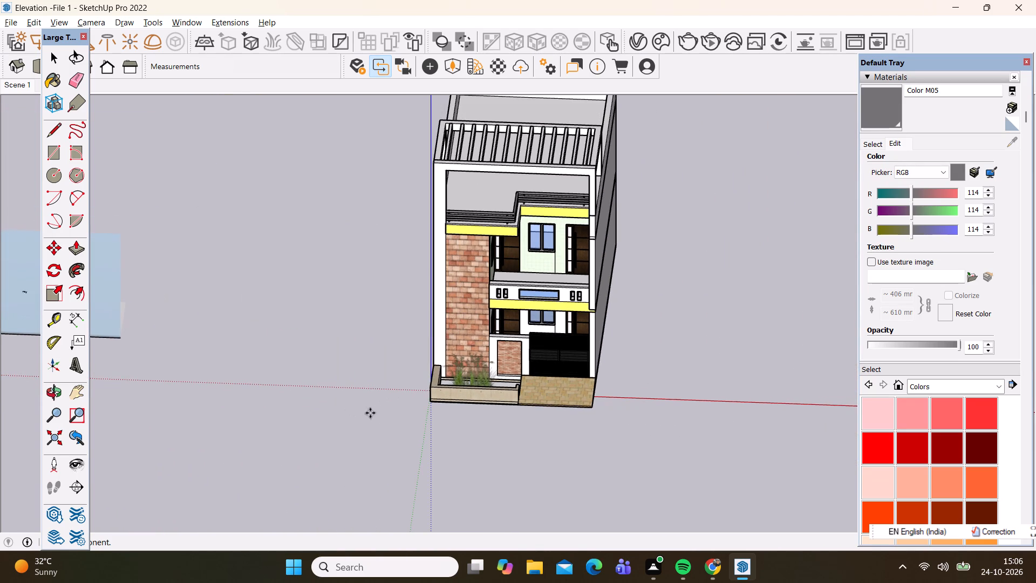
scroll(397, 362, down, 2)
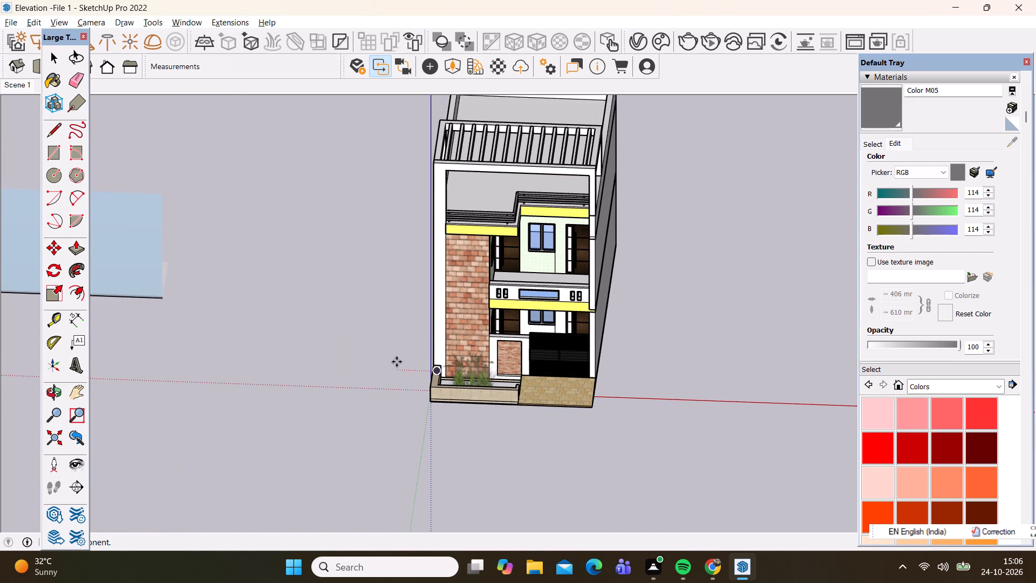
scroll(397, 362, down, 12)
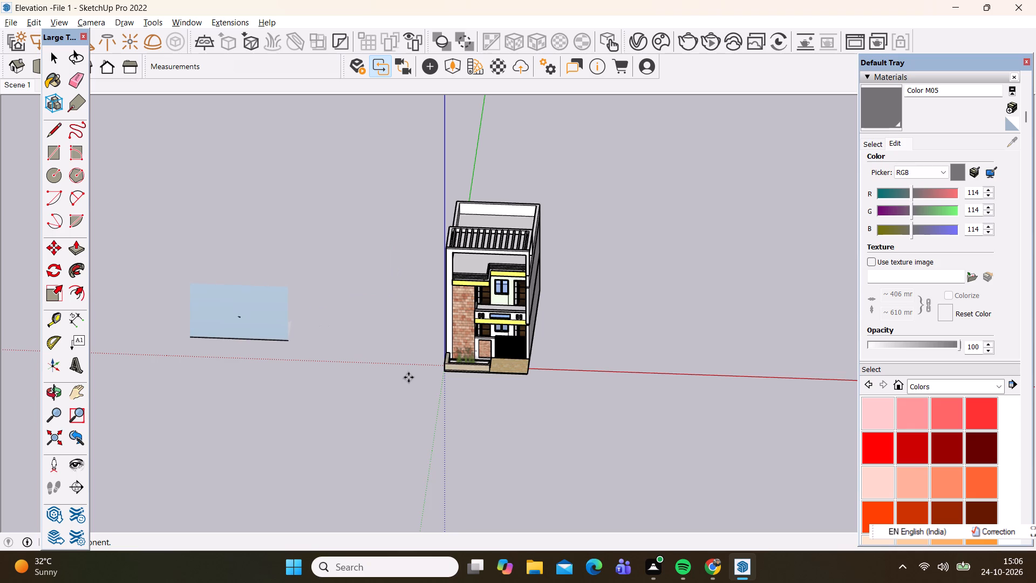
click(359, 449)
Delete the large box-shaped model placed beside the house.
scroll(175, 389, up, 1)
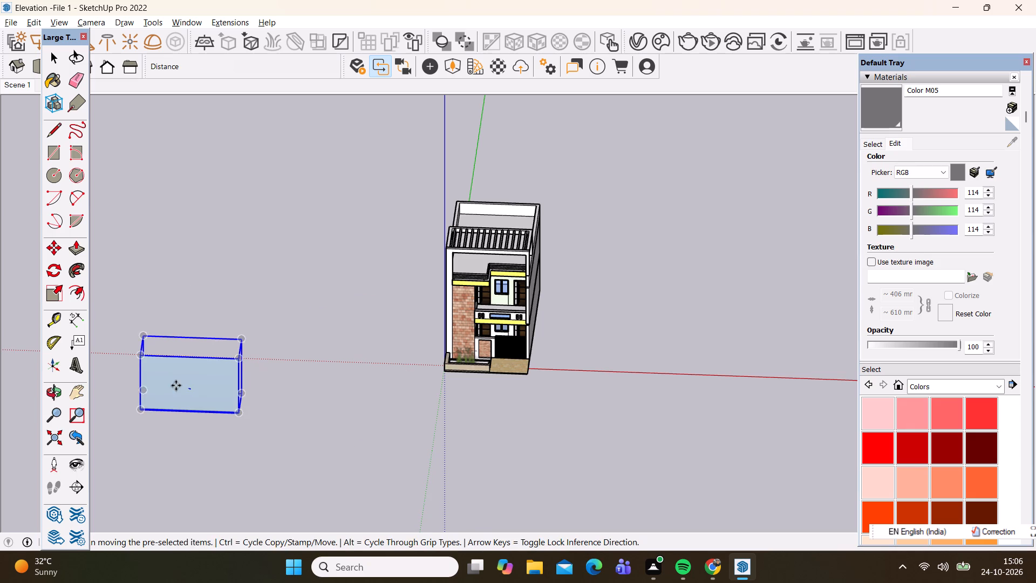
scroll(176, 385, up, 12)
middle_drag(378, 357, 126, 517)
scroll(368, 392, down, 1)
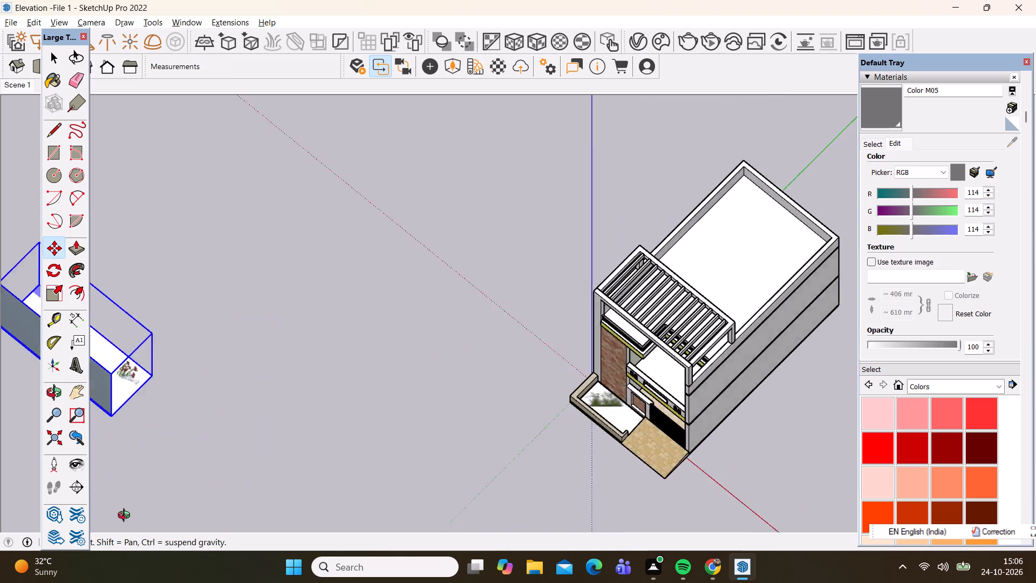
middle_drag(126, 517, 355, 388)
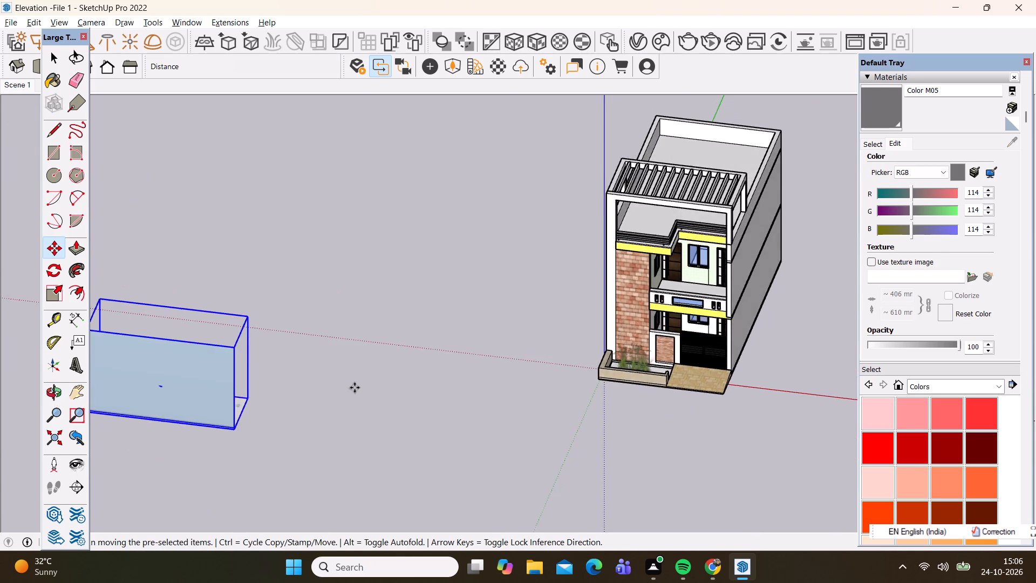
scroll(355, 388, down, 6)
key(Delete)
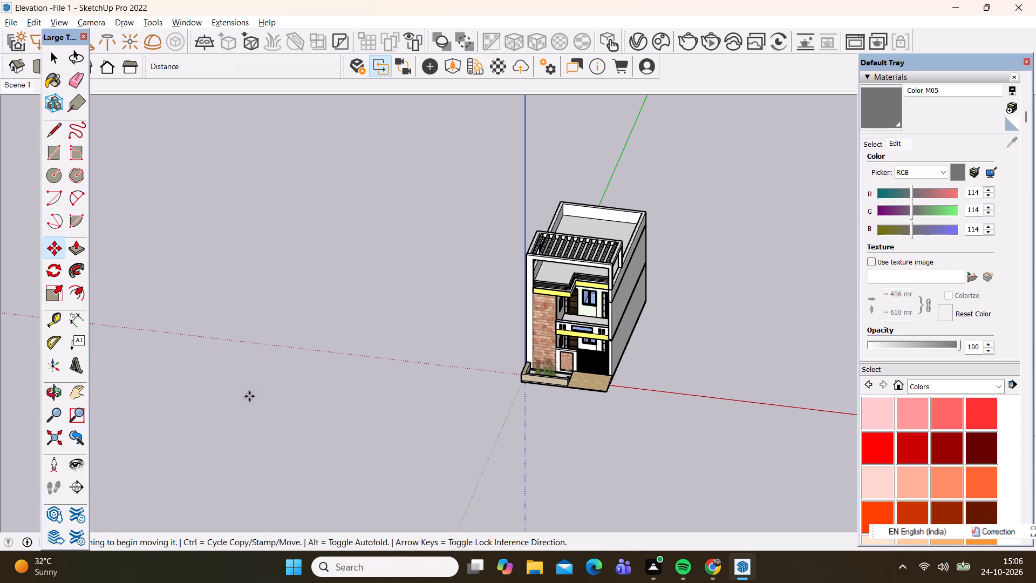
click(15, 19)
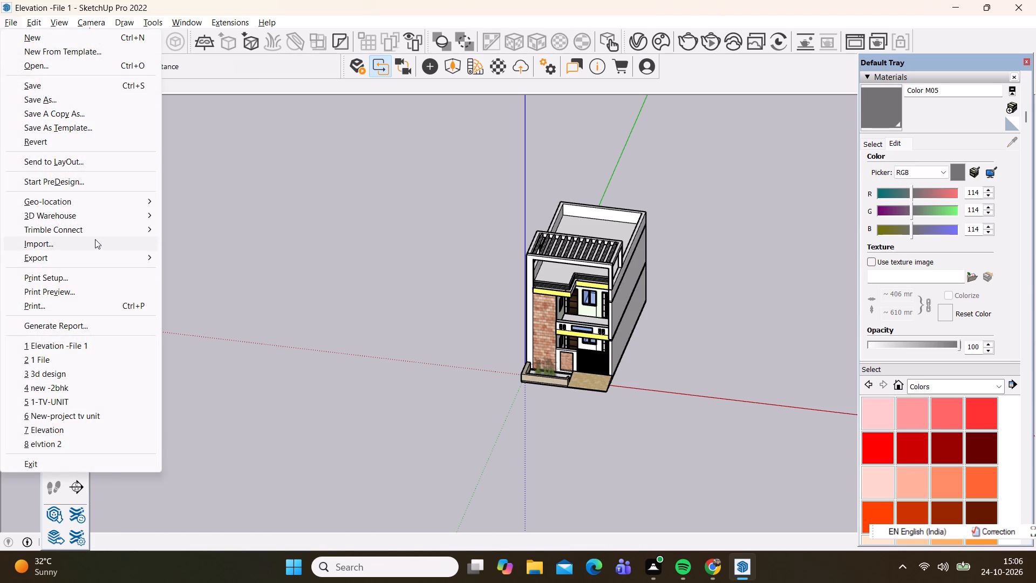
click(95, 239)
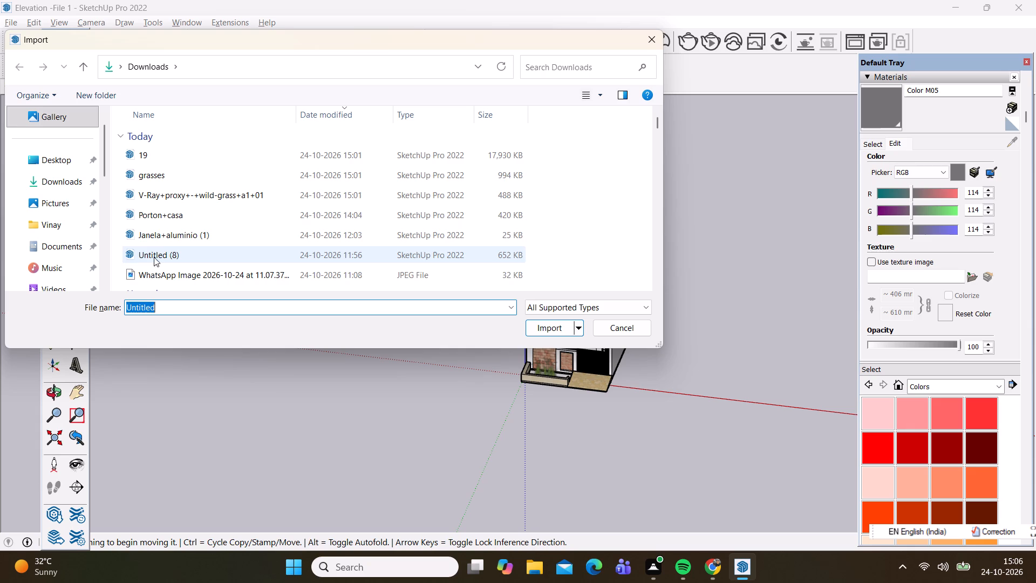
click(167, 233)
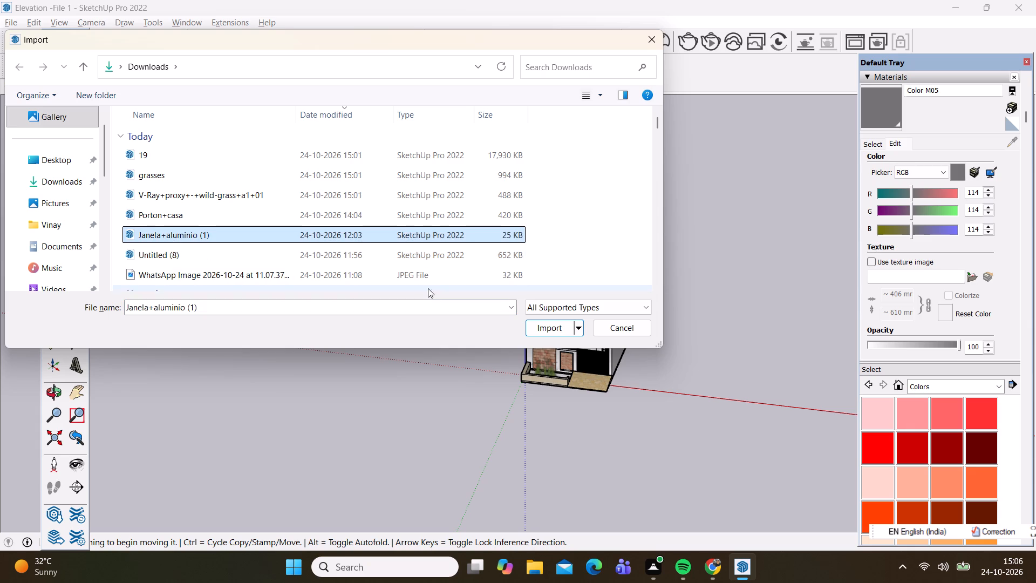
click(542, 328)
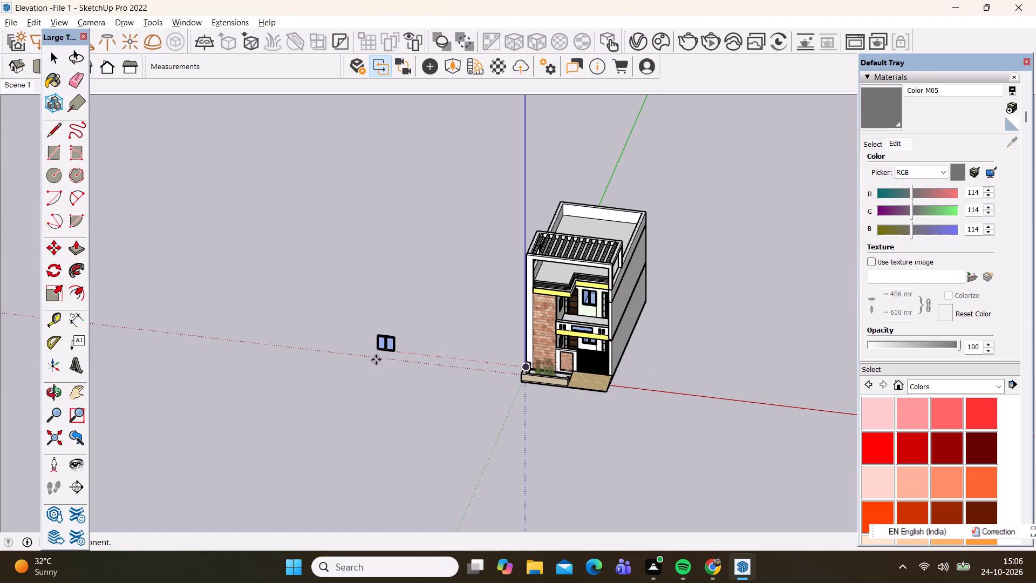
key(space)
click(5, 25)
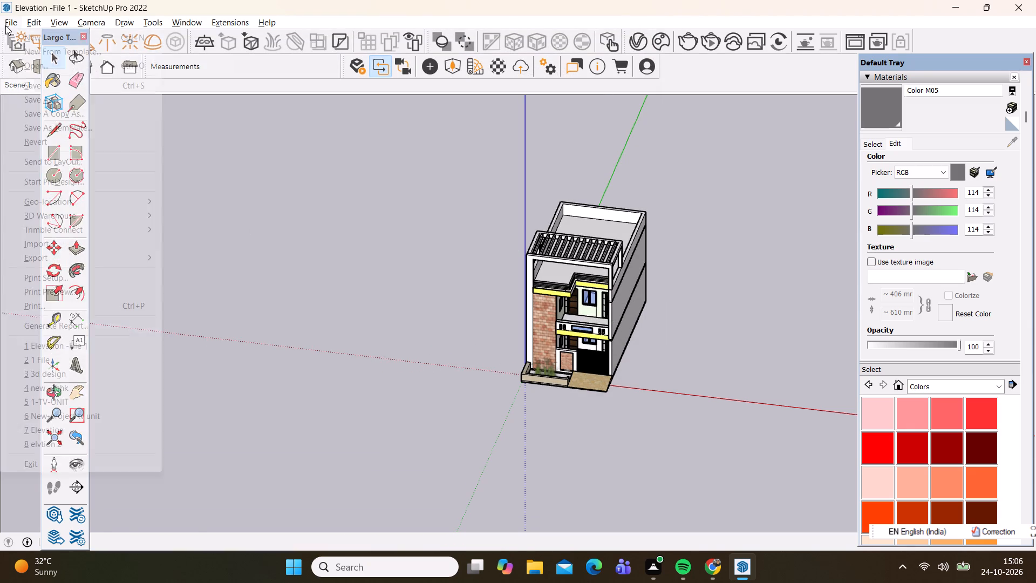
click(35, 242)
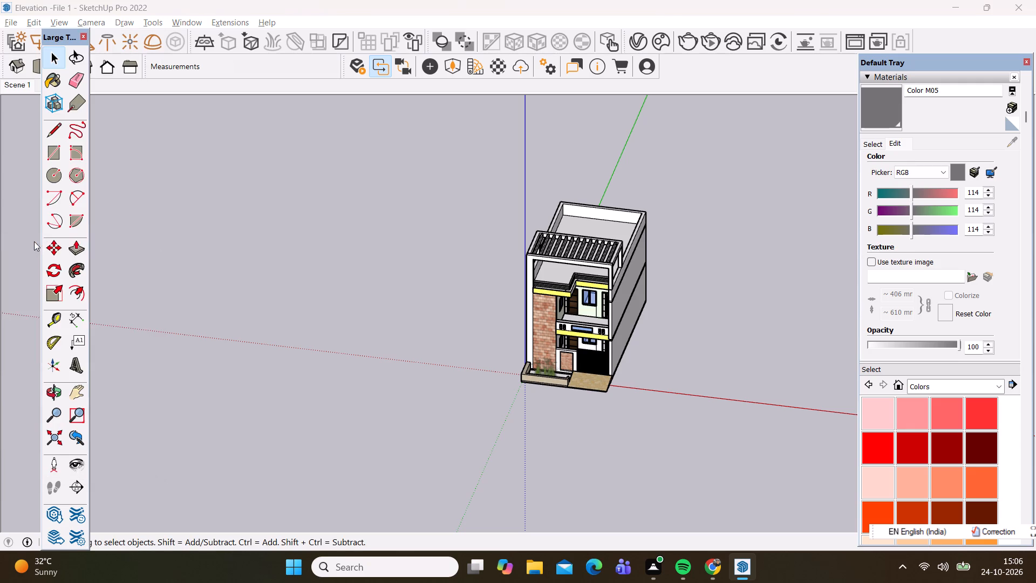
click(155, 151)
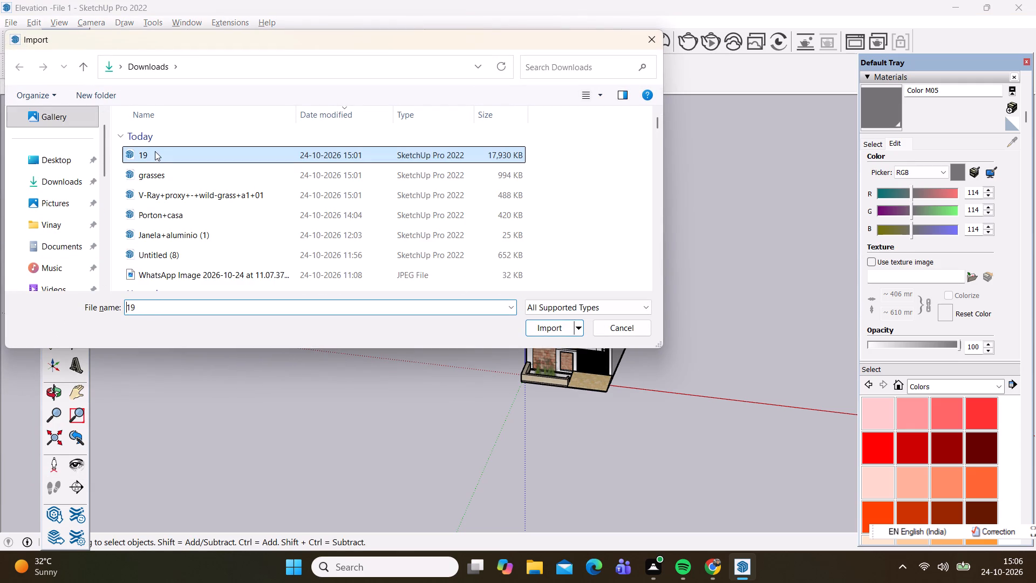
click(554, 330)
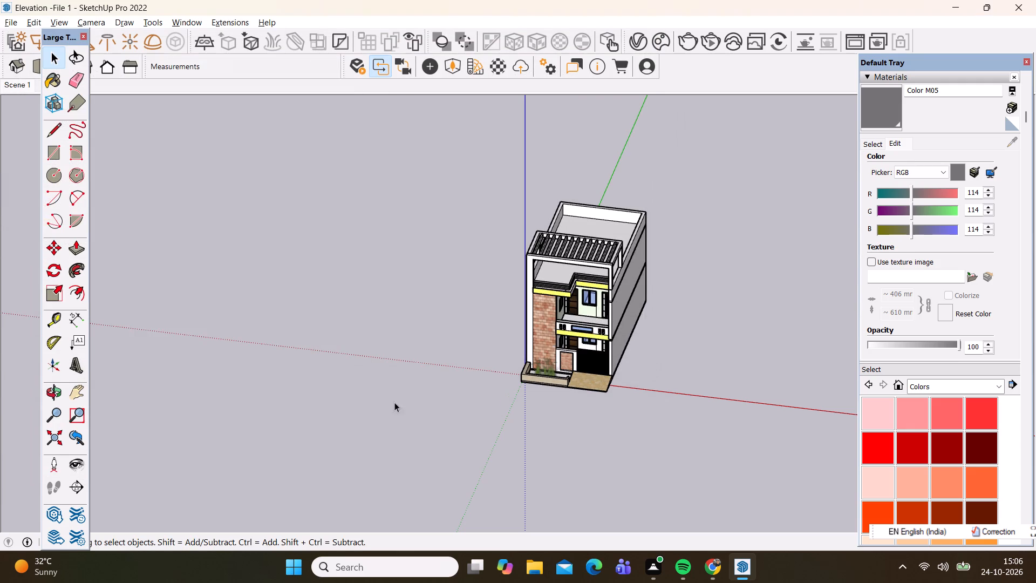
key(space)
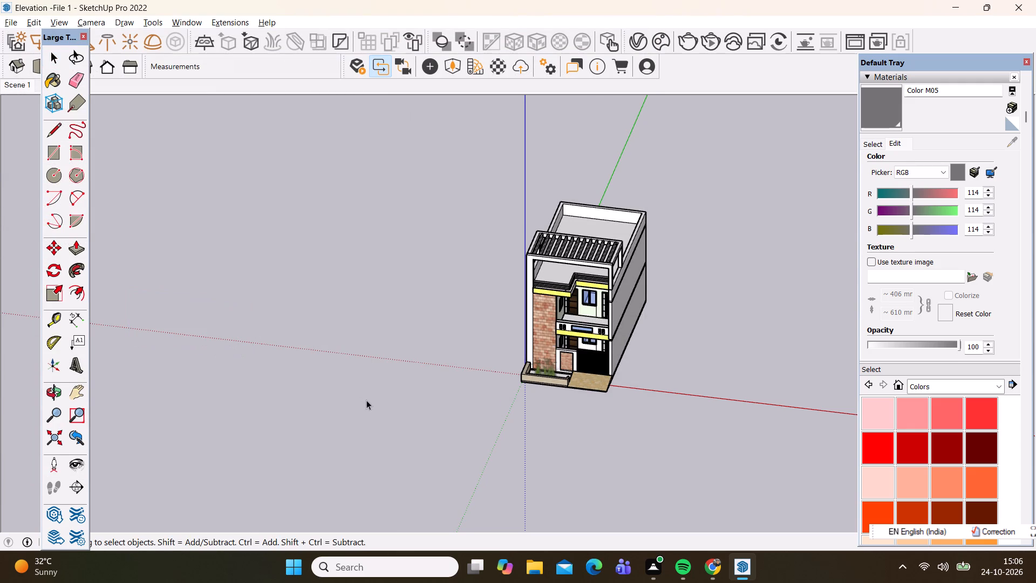
Widen the planter's grass clump along the red axis by about 1.42 on the driveway side and about 1.20 on the other.
scroll(626, 355, up, 1)
scroll(520, 410, up, 2)
scroll(590, 331, up, 2)
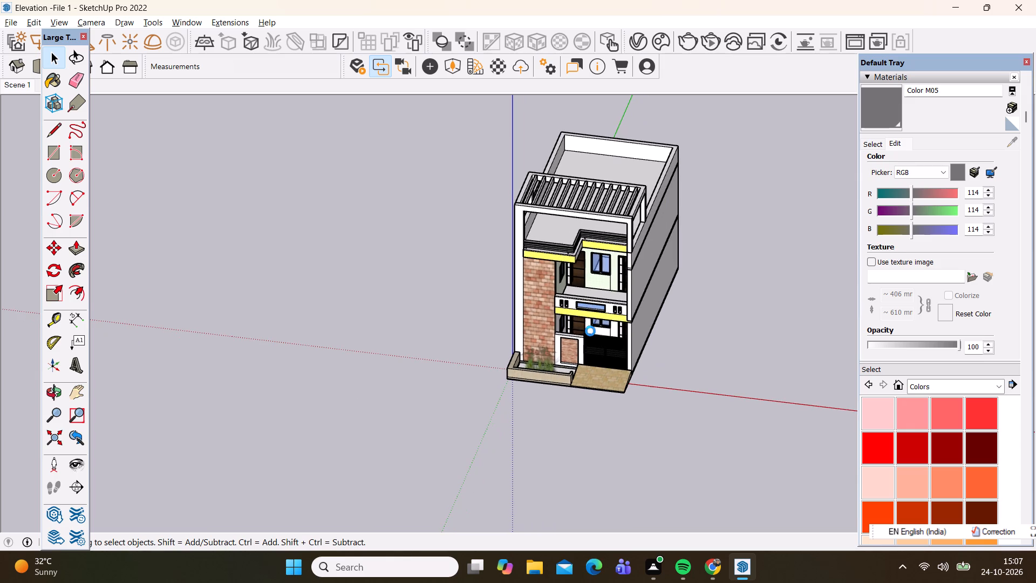
scroll(590, 331, up, 4)
scroll(126, 277, down, 5)
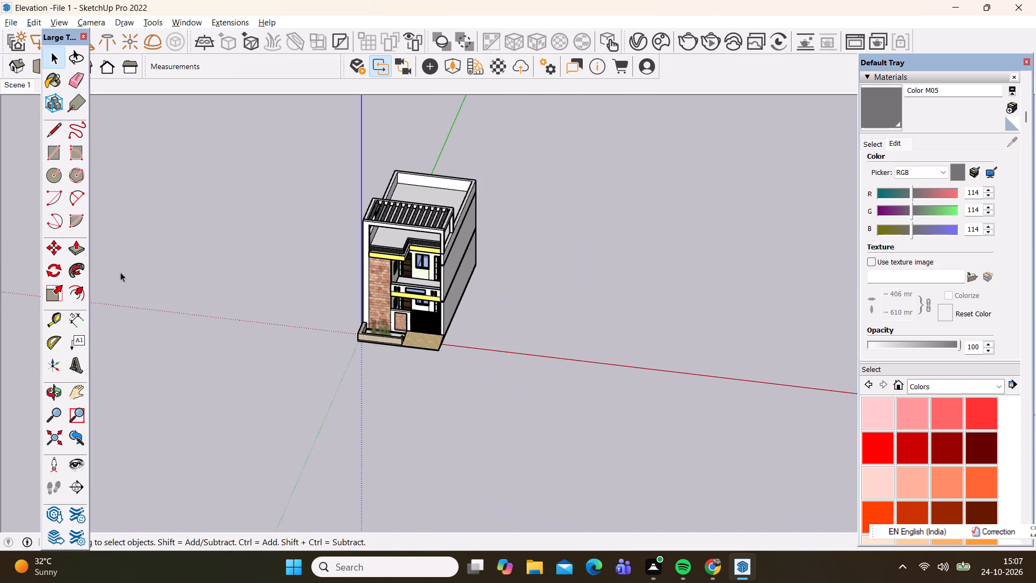
scroll(377, 394, up, 8)
scroll(434, 314, up, 6)
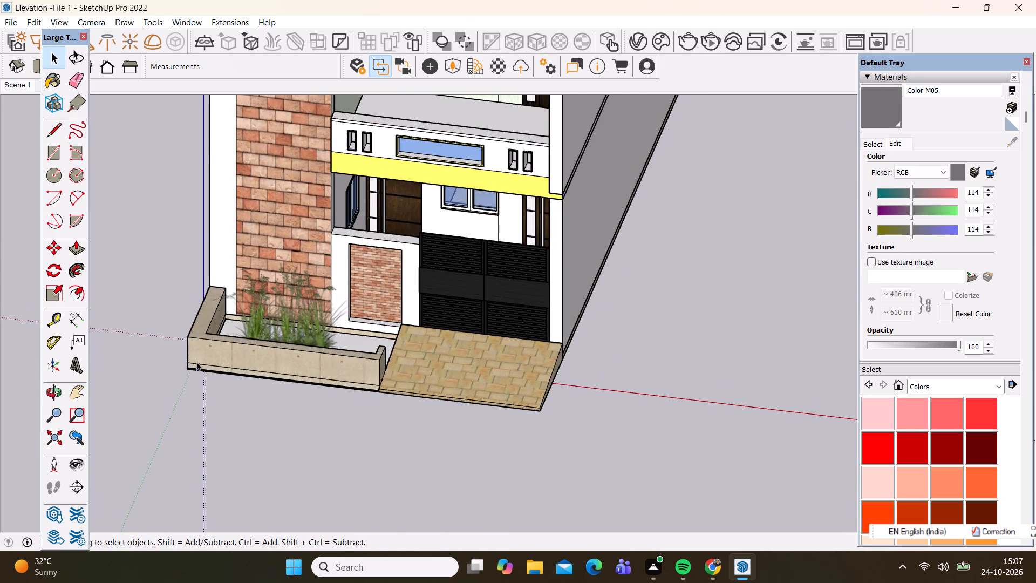
scroll(283, 388, up, 3)
middle_drag(279, 415, 360, 392)
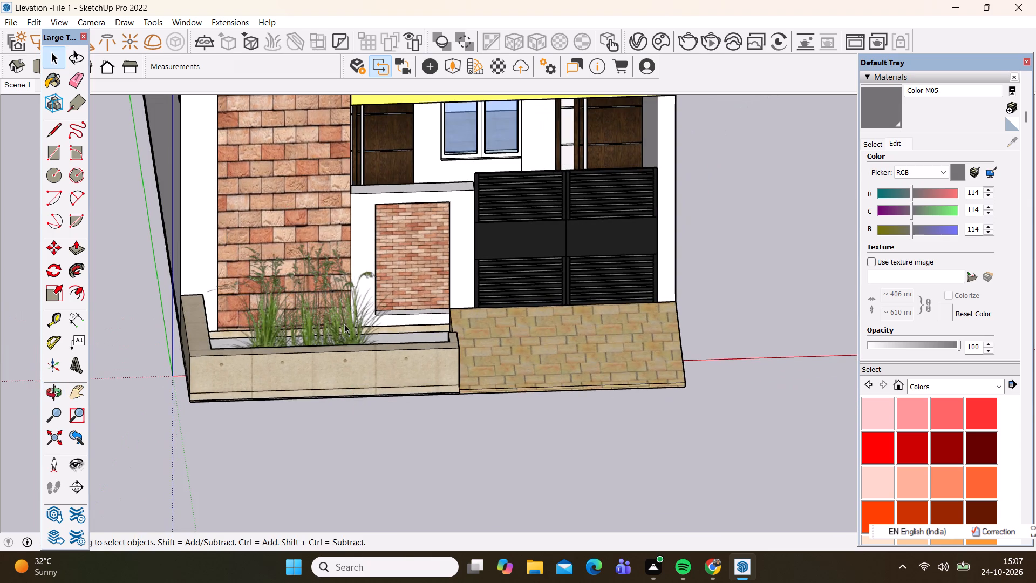
scroll(342, 306, up, 5)
click(281, 326)
key(s)
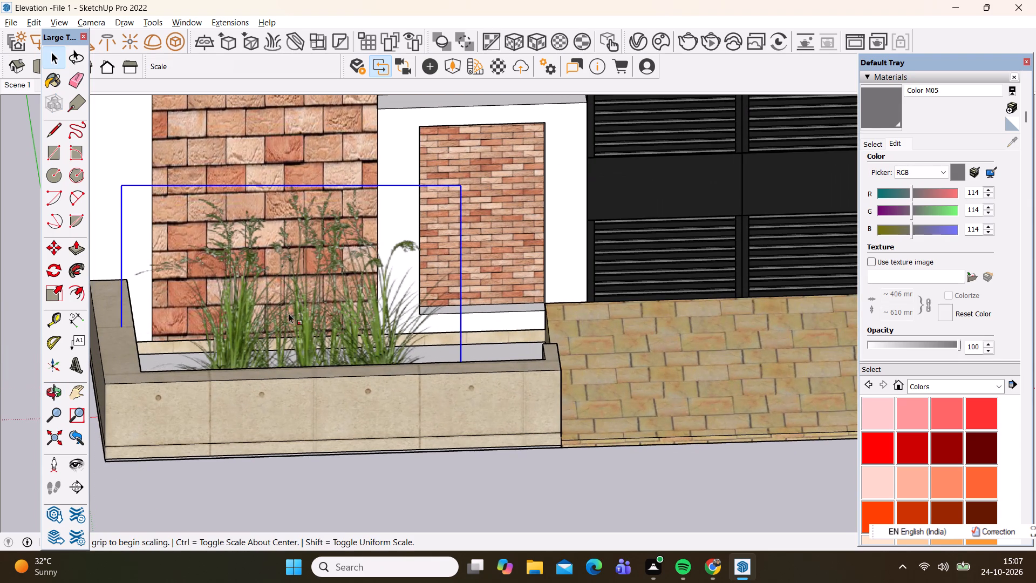
click(459, 295)
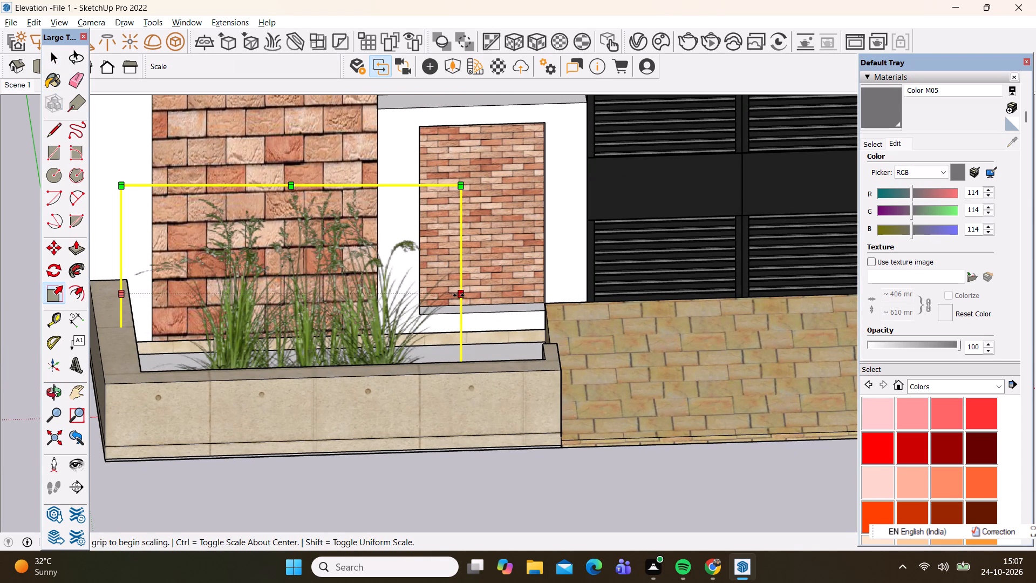
click(604, 296)
scroll(483, 266, down, 4)
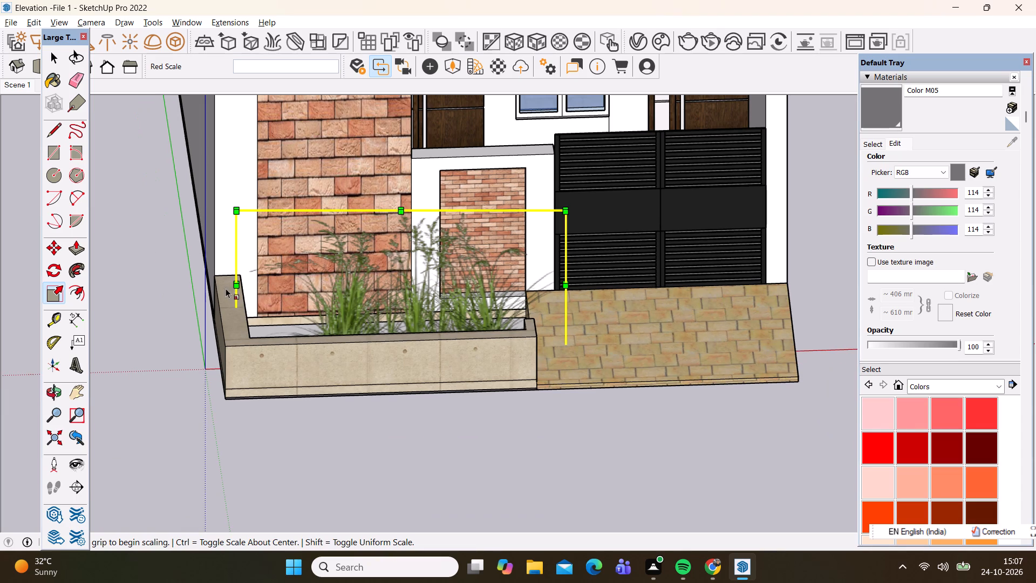
click(242, 289)
drag(237, 284, 185, 282)
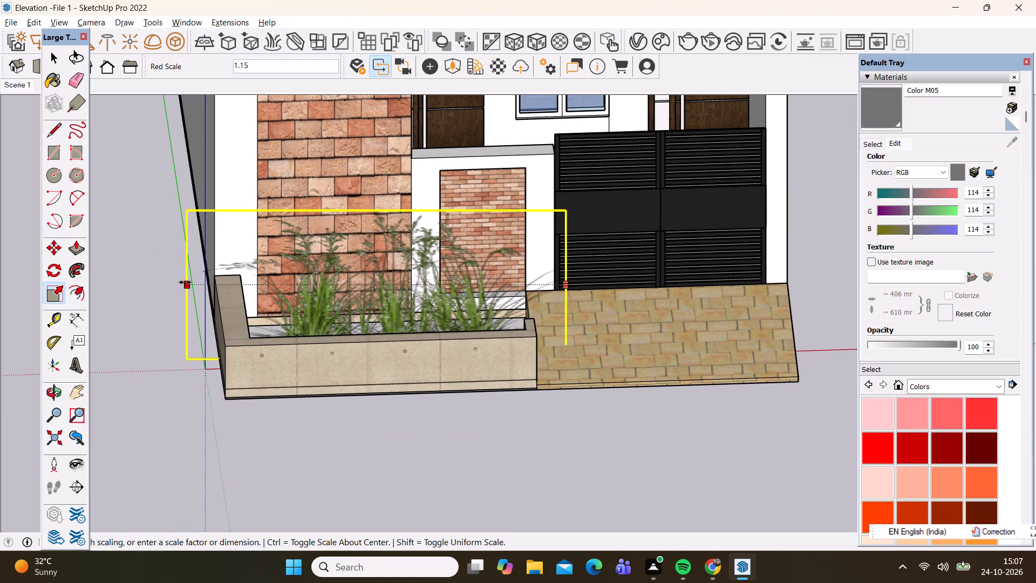
drag(185, 282, 169, 277)
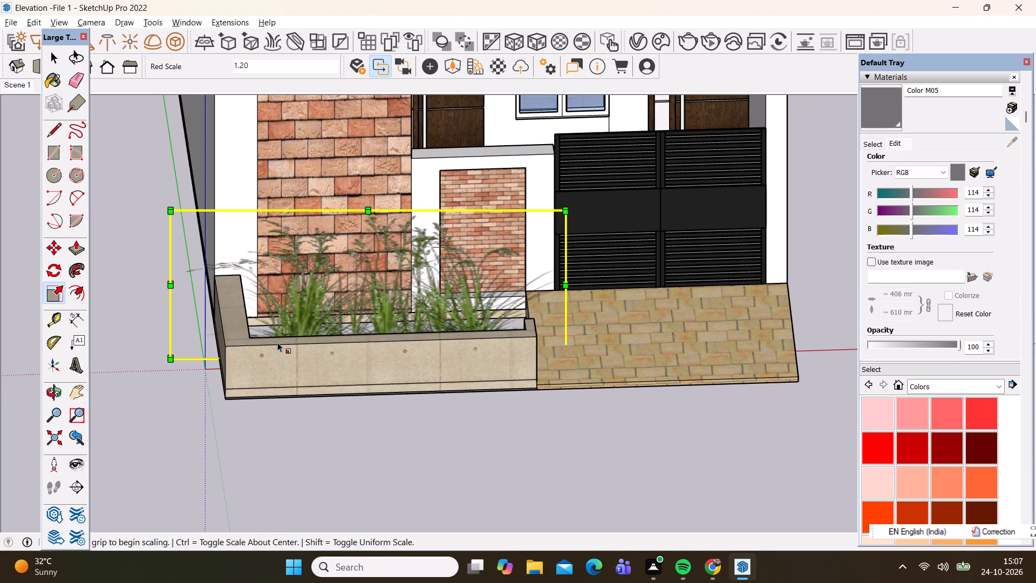
key(space)
click(265, 471)
Scale the planter's grass clump along the green axis by about 1.11 towards the planter's front wall.
scroll(253, 371, down, 9)
middle_drag(264, 365, 255, 442)
scroll(337, 340, up, 2)
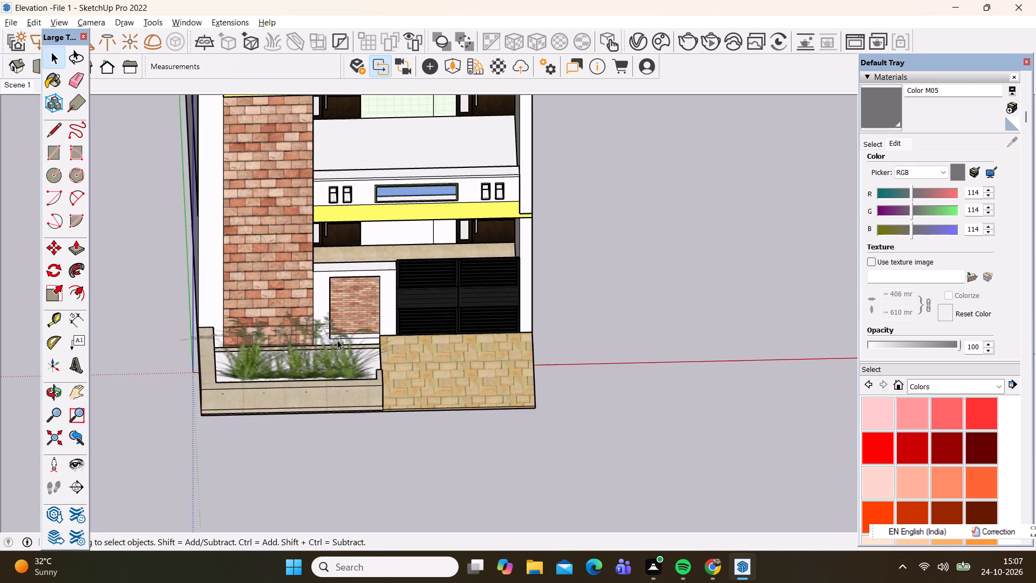
scroll(337, 340, up, 4)
middle_drag(292, 397, 283, 432)
scroll(311, 351, up, 2)
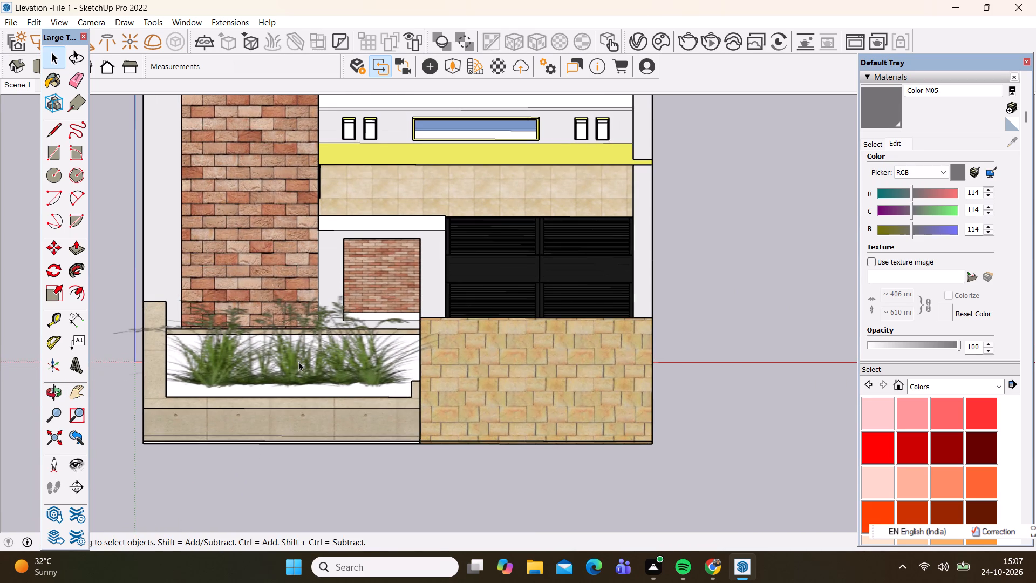
key(s)
scroll(306, 316, down, 2)
key(s)
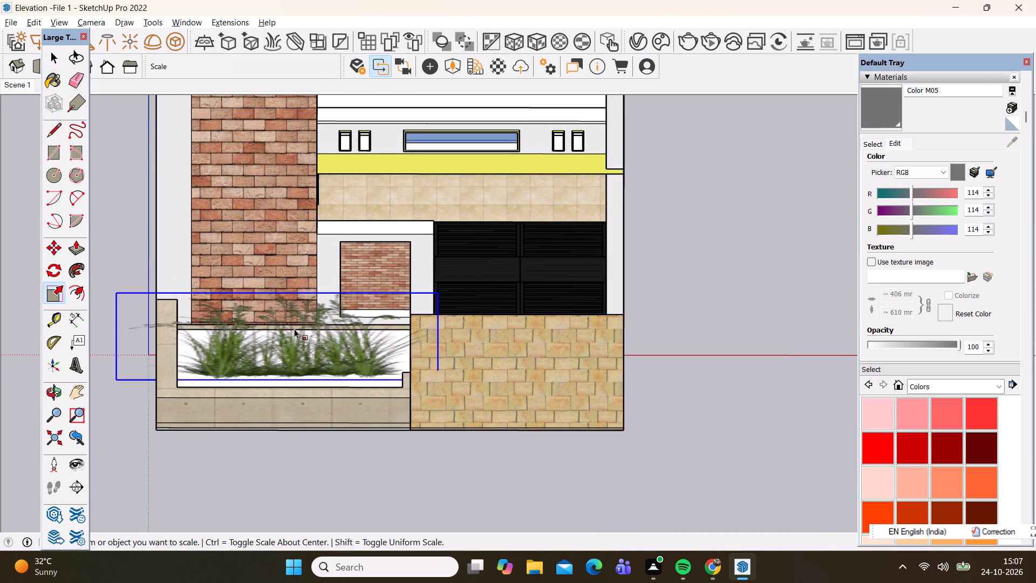
click(276, 380)
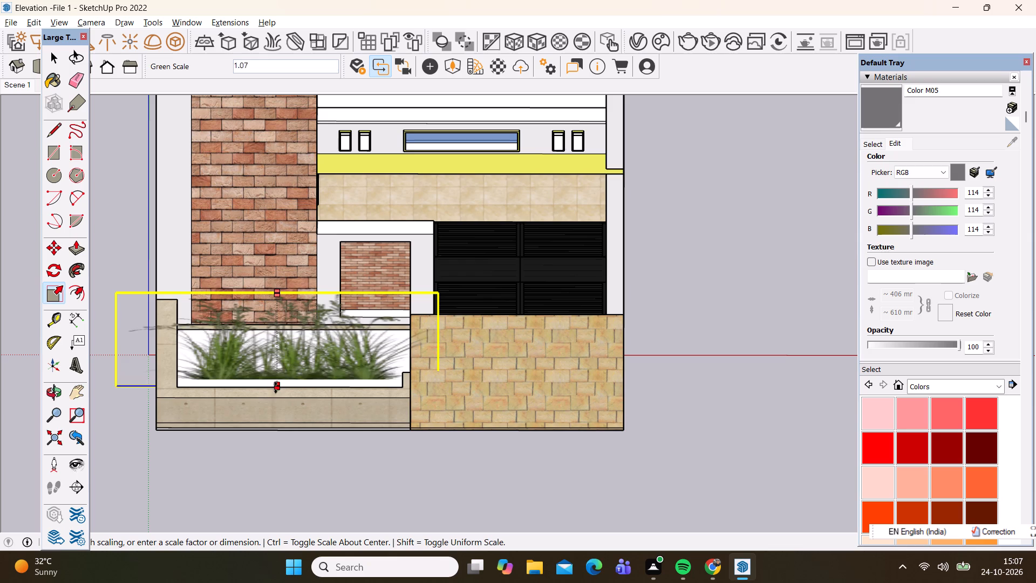
click(271, 389)
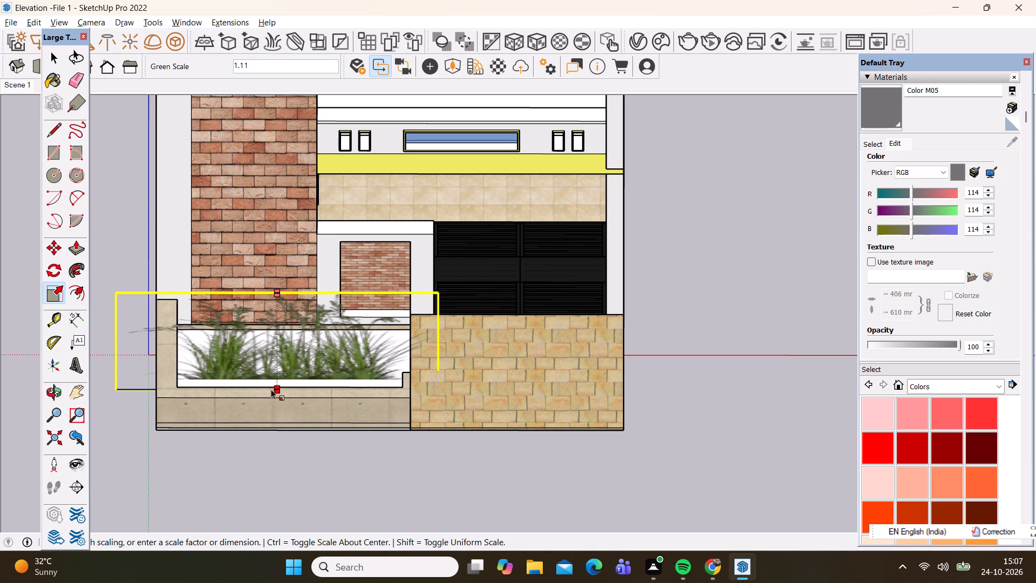
scroll(279, 282, down, 6)
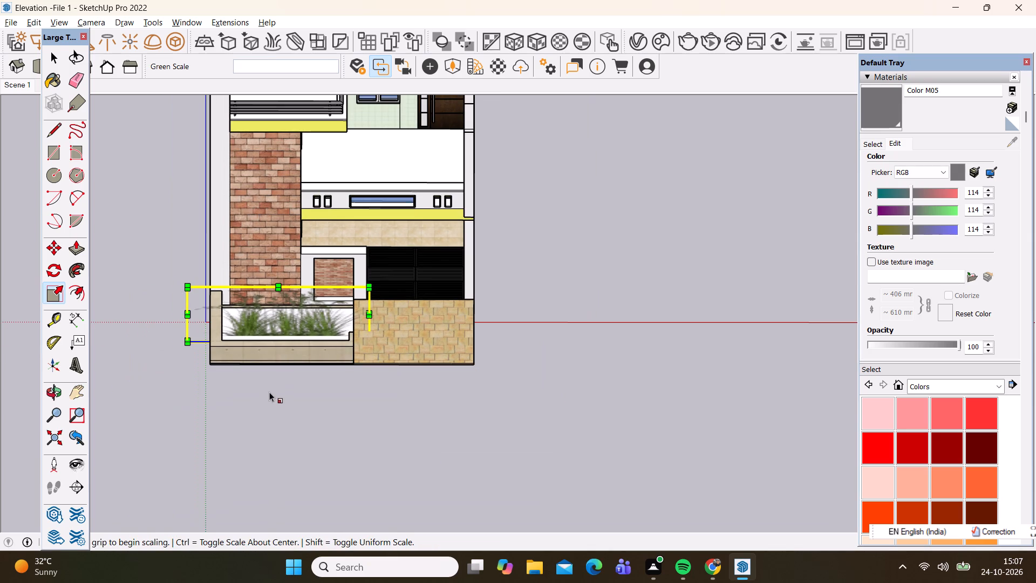
key(space)
click(175, 360)
Move the grass clump up by about 7 1/2" so its base sits inside the planter rather than below it.
scroll(263, 344, up, 3)
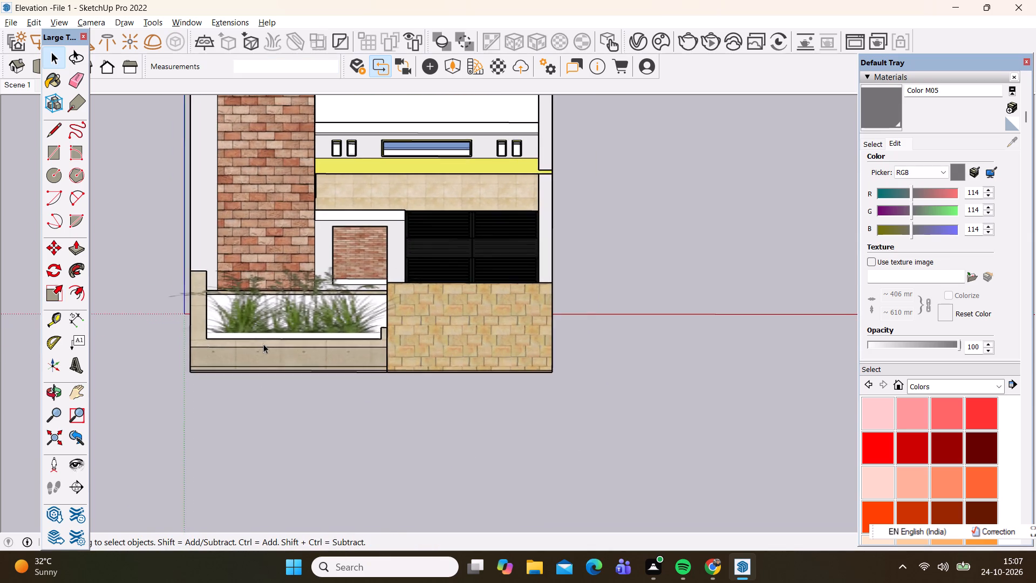
scroll(263, 344, up, 6)
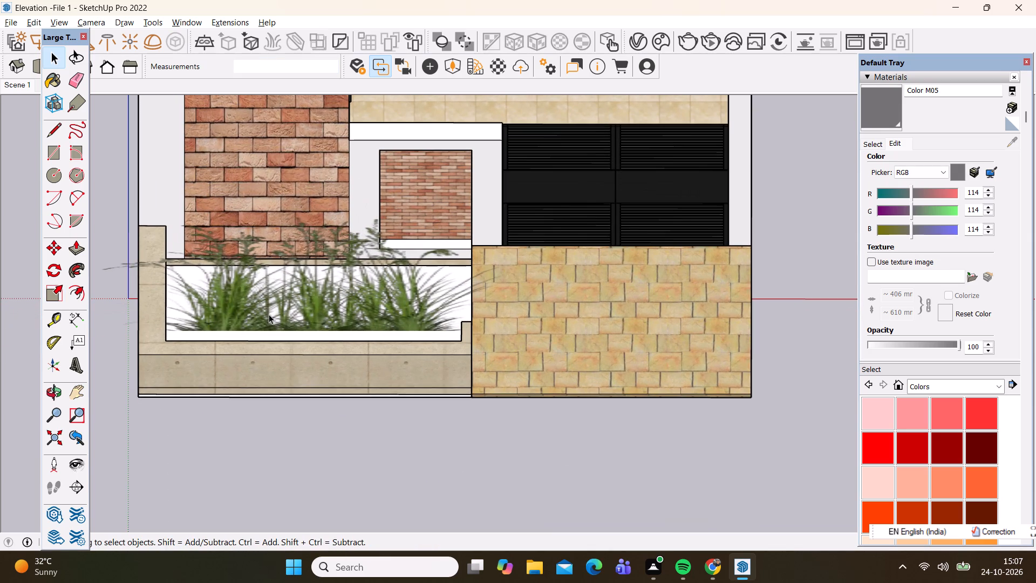
scroll(272, 308, down, 3)
scroll(275, 354, up, 3)
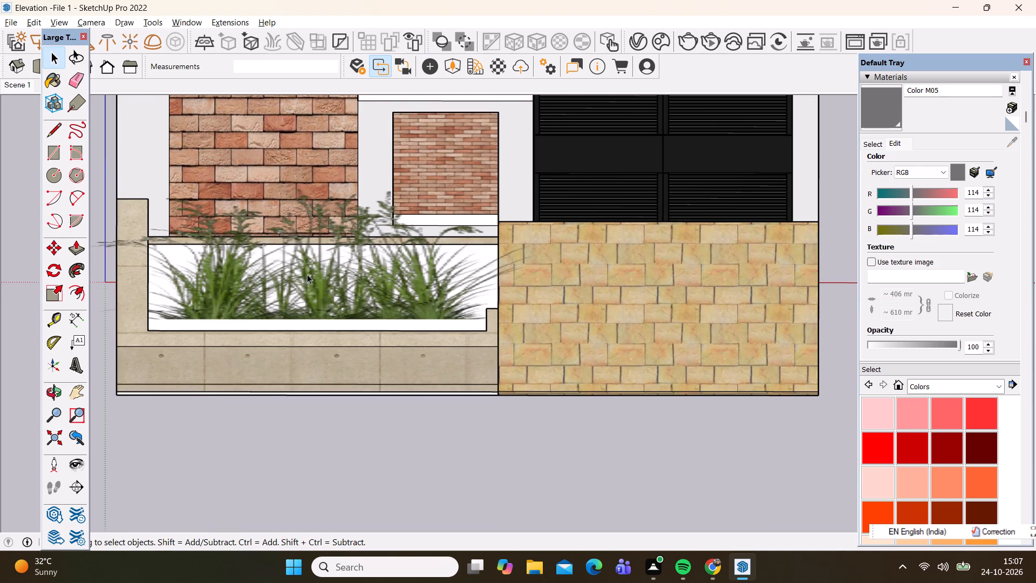
middle_drag(305, 331, 326, 165)
scroll(306, 287, down, 4)
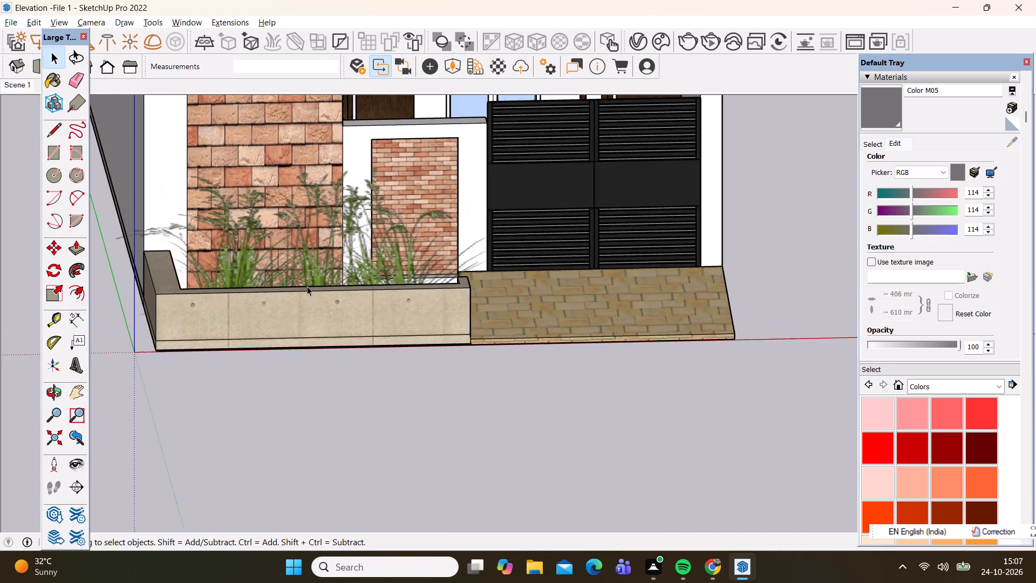
scroll(307, 286, down, 2)
middle_drag(298, 329, 290, 274)
scroll(276, 317, up, 4)
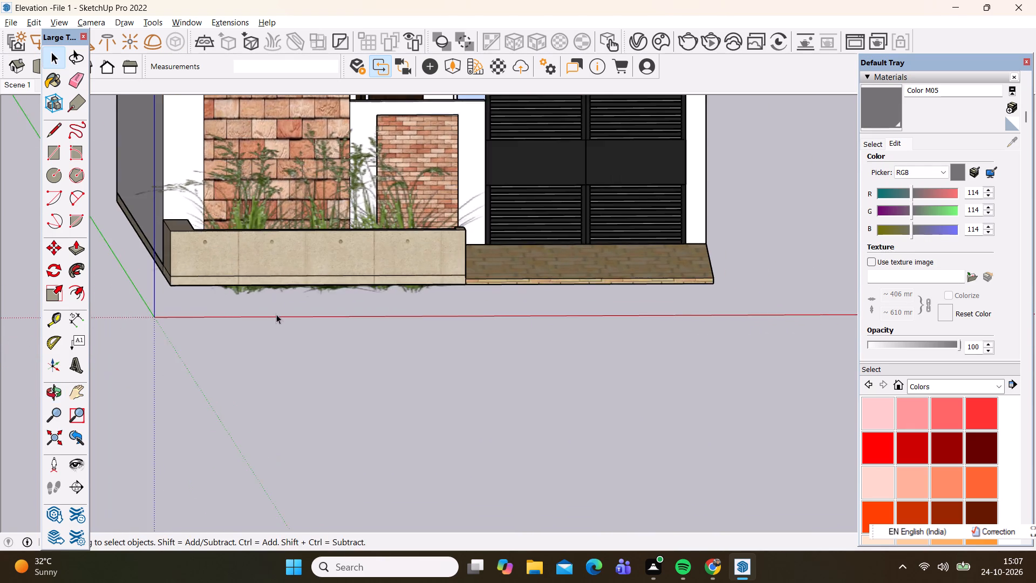
scroll(276, 314, up, 2)
middle_drag(353, 192, 305, 377)
scroll(344, 267, down, 5)
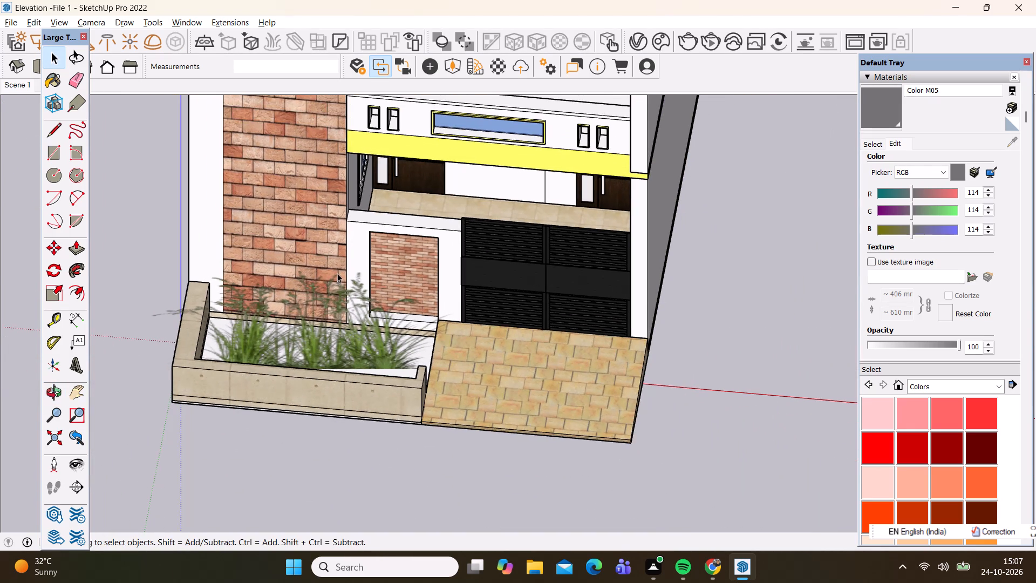
click(304, 329)
key(m)
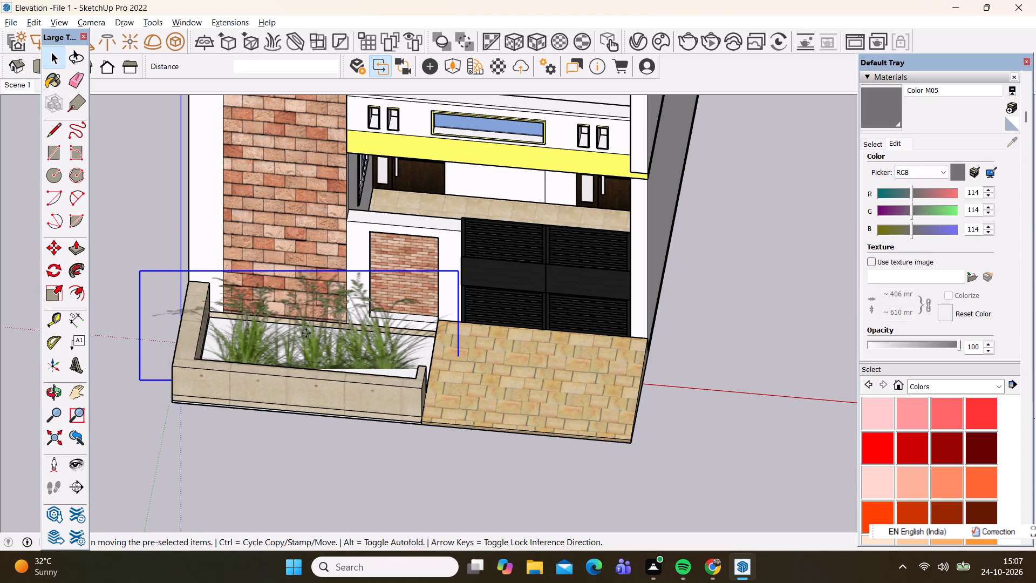
scroll(451, 449, up, 2)
middle_drag(413, 439, 446, 246)
click(470, 358)
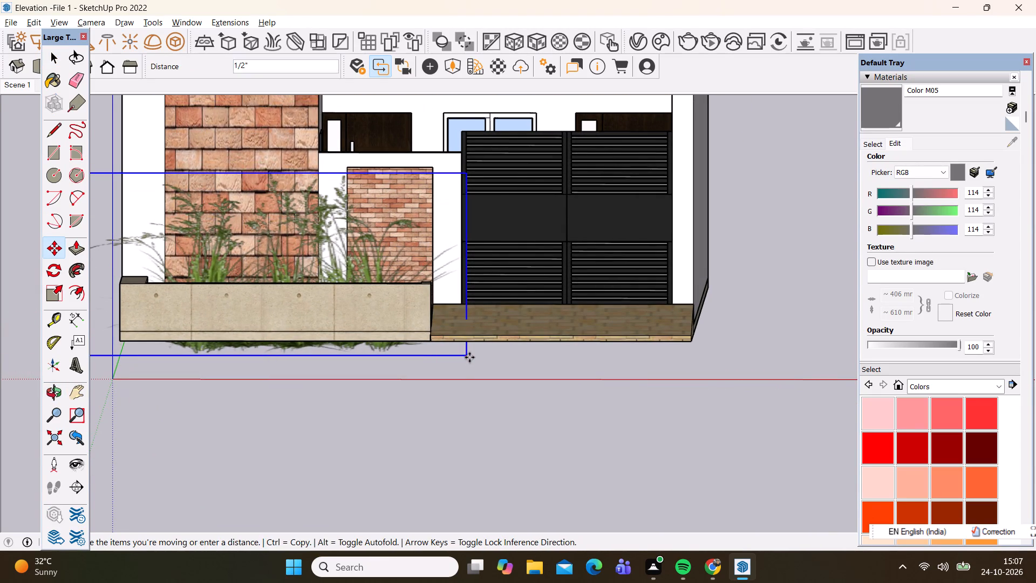
click(464, 343)
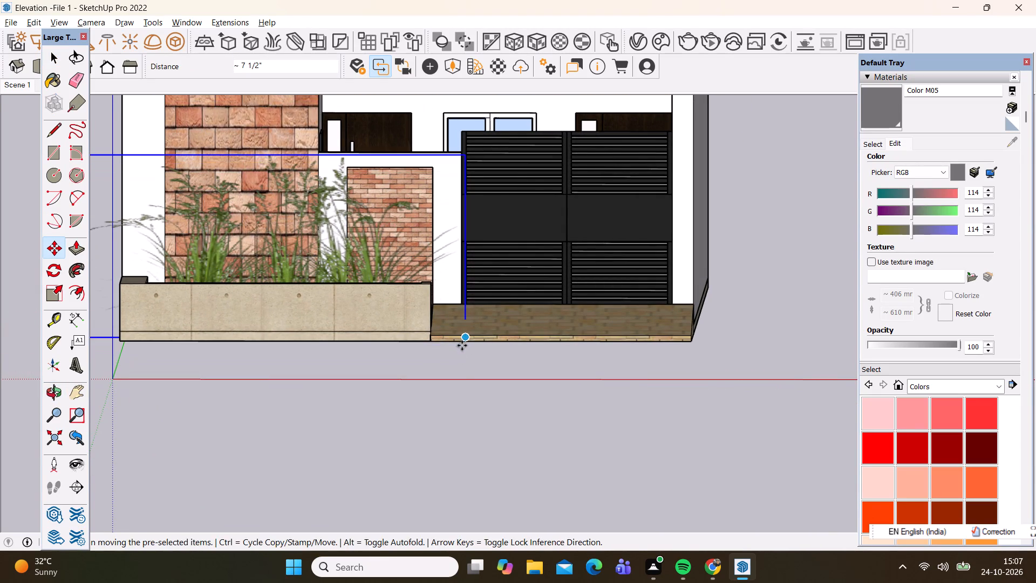
key(space)
click(411, 415)
Examine how the grass clump fits within the front planter from the front and from above.
scroll(435, 299, down, 6)
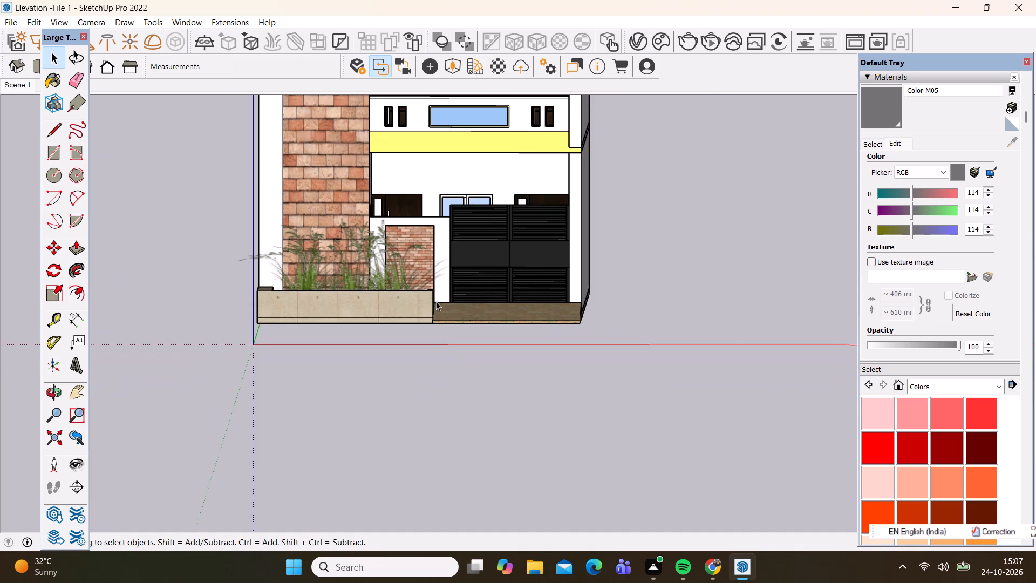
scroll(361, 291, down, 1)
middle_drag(361, 300, 402, 458)
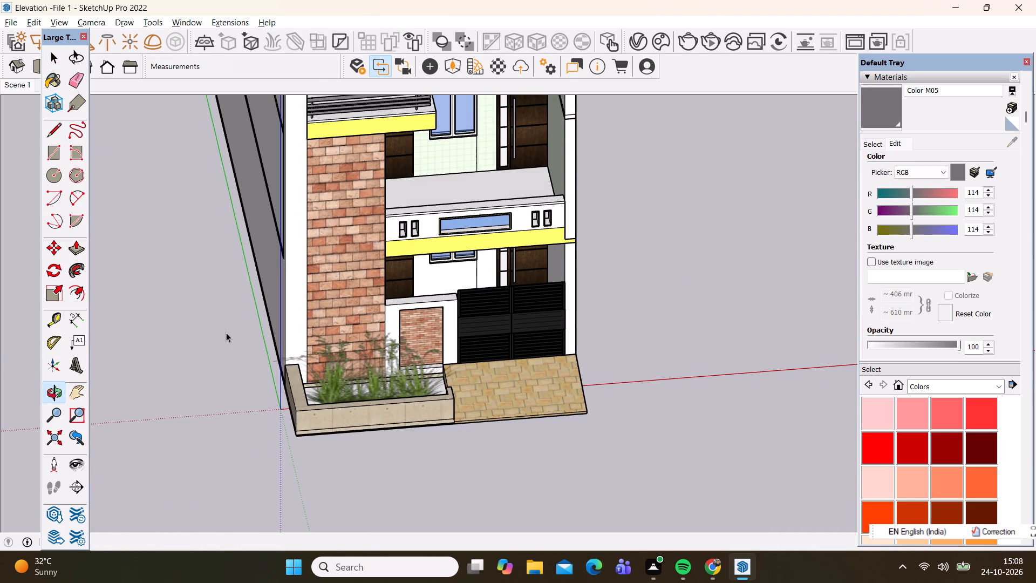
scroll(366, 358, up, 6)
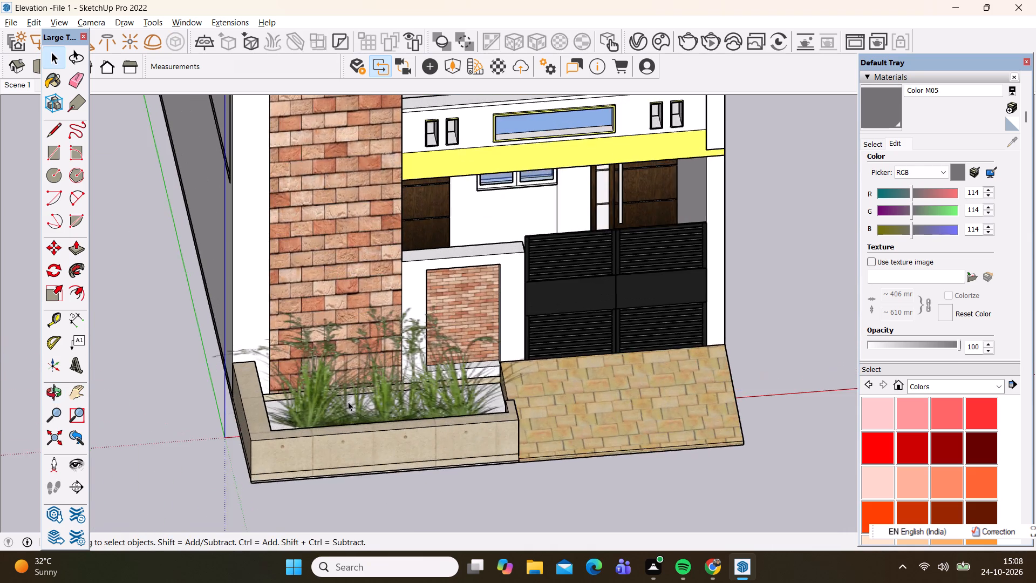
scroll(348, 402, up, 2)
middle_drag(384, 423, 291, 513)
scroll(363, 423, down, 1)
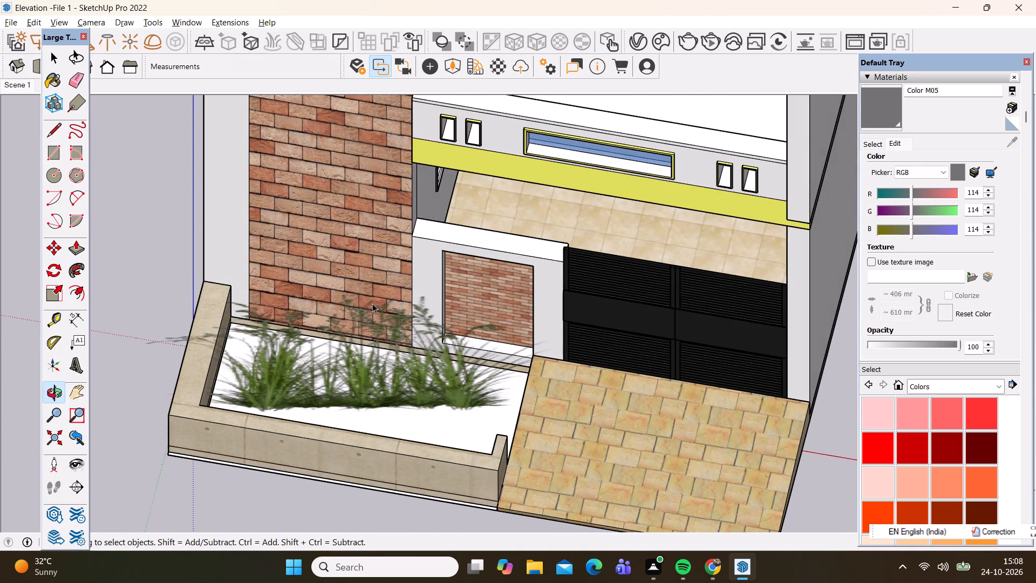
Examine how the planter's grass clump looks against the front facade, from straight ahead and from both sides.
scroll(378, 294, down, 5)
middle_drag(367, 435, 429, 246)
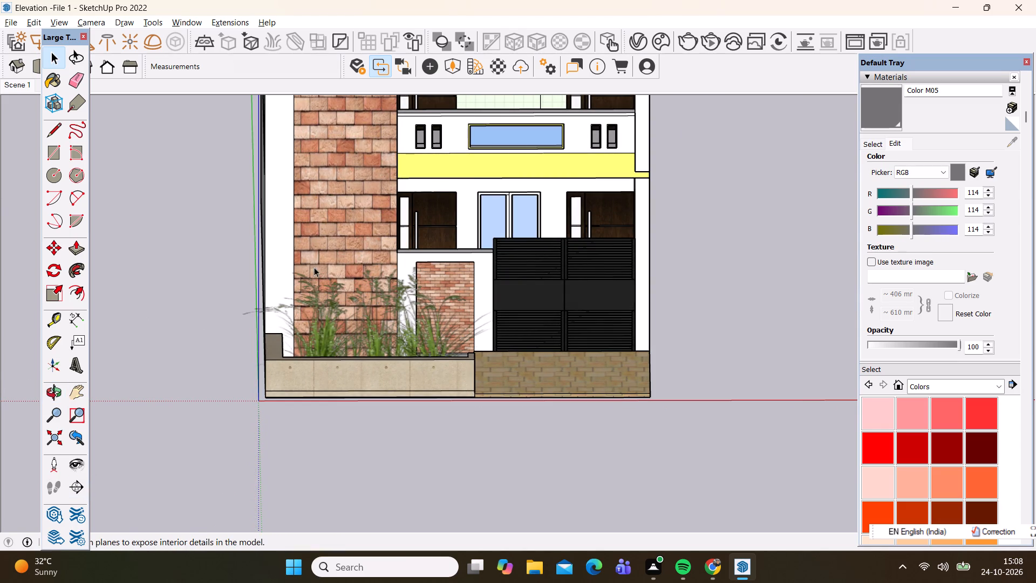
scroll(337, 252, up, 3)
scroll(293, 287, up, 2)
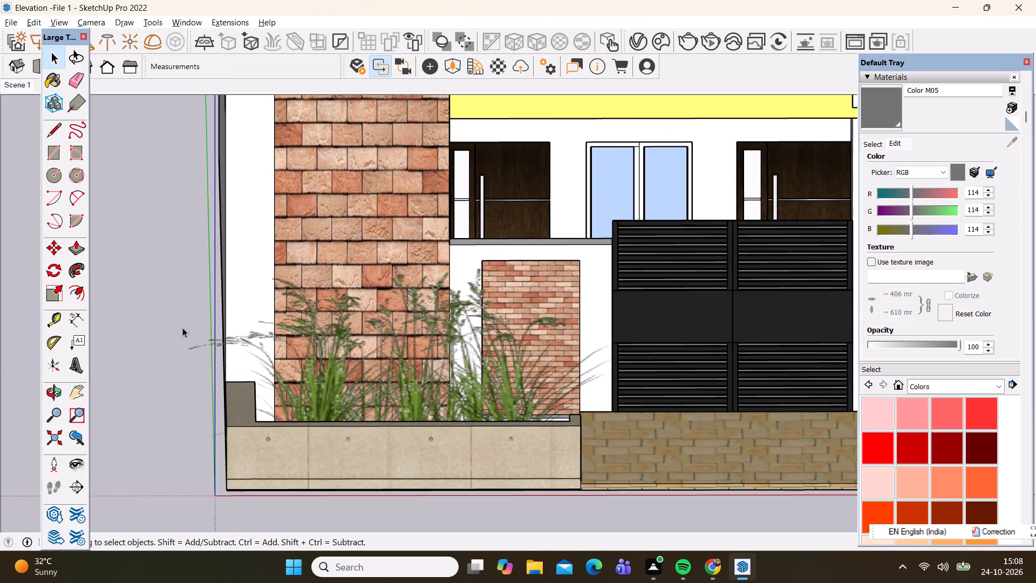
scroll(174, 325, up, 2)
scroll(181, 316, down, 8)
scroll(331, 299, up, 2)
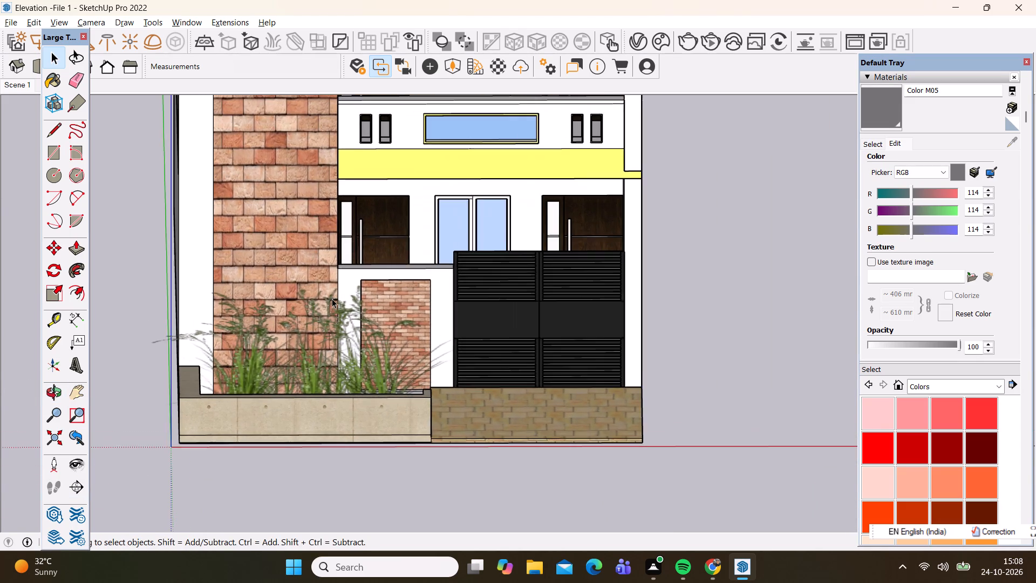
scroll(320, 301, up, 7)
scroll(322, 299, down, 2)
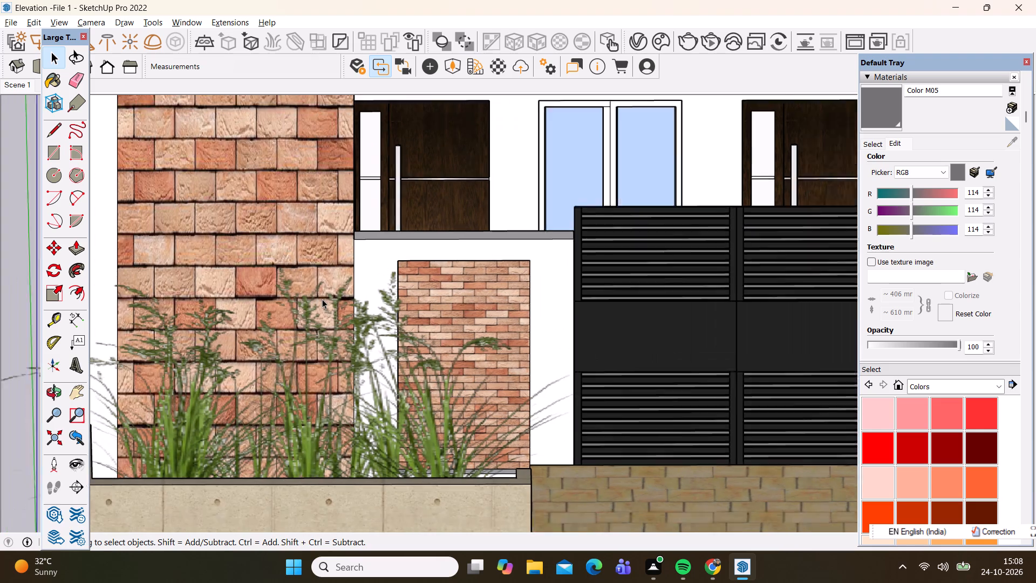
scroll(322, 299, down, 4)
middle_drag(388, 407, 462, 418)
scroll(357, 402, down, 1)
scroll(353, 364, up, 5)
scroll(369, 351, down, 3)
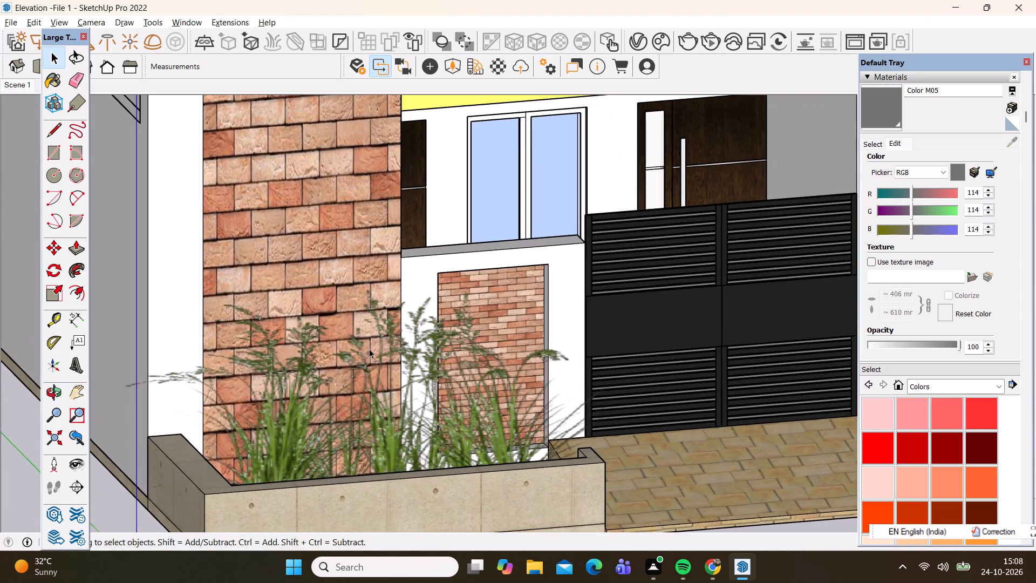
scroll(369, 349, down, 2)
middle_drag(464, 422, 343, 381)
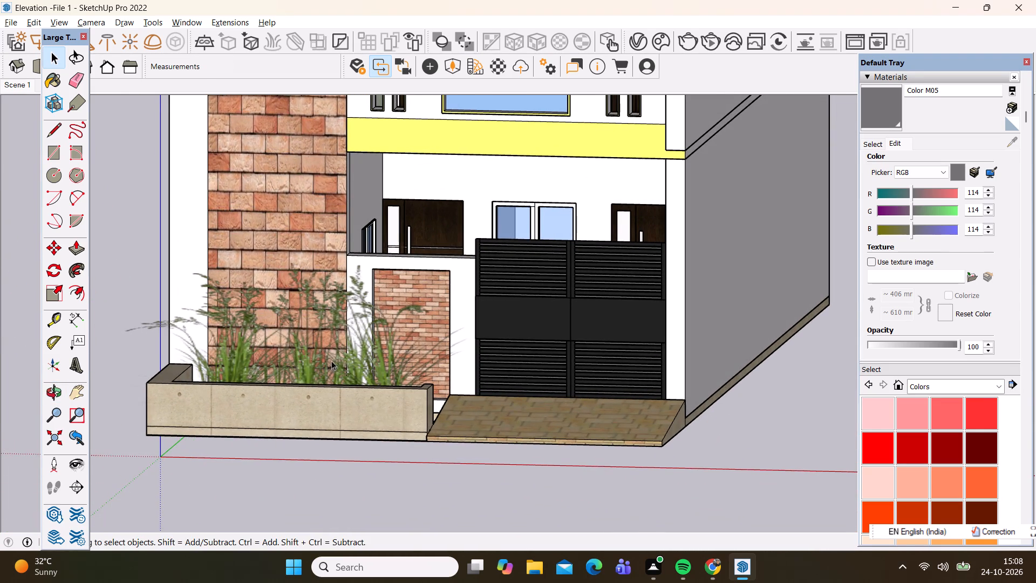
scroll(345, 346, up, 5)
scroll(277, 367, up, 3)
scroll(339, 335, down, 5)
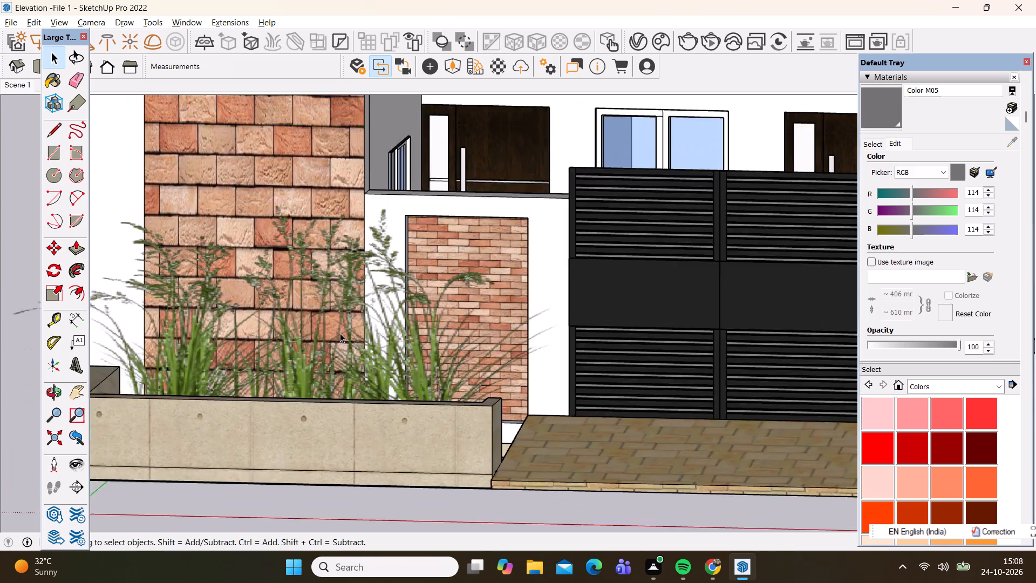
scroll(340, 333, down, 4)
middle_drag(323, 402, 383, 407)
scroll(338, 404, down, 1)
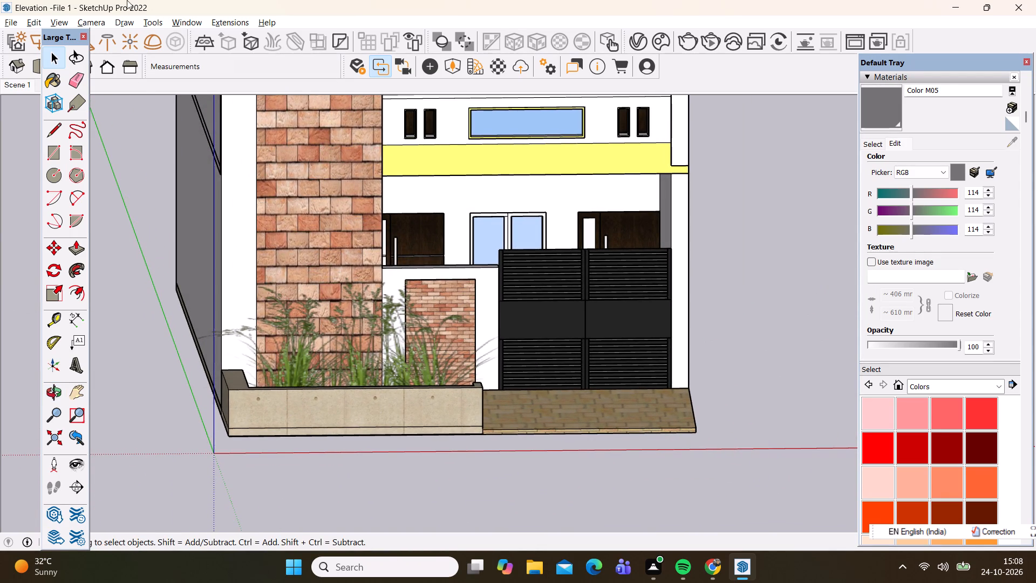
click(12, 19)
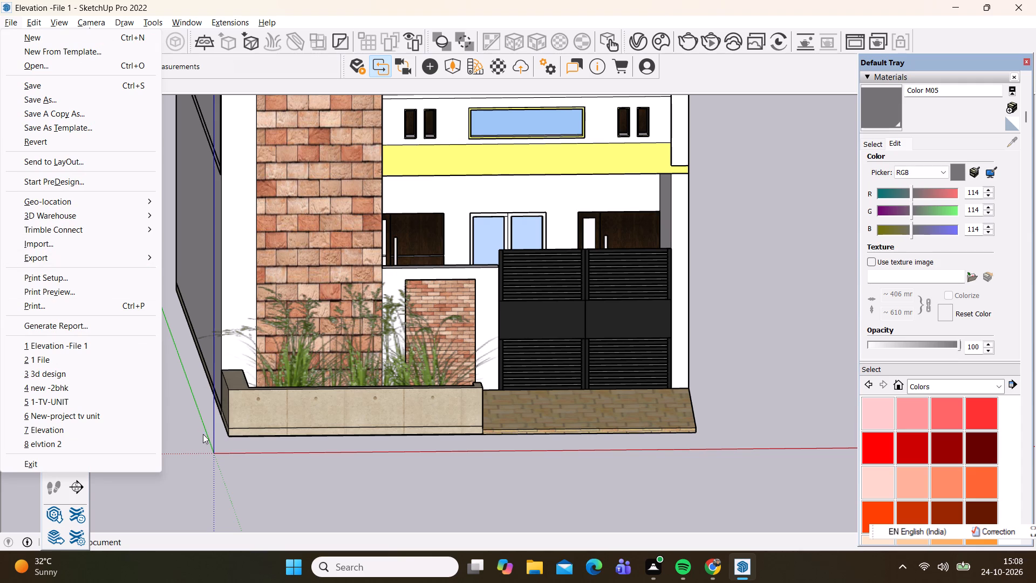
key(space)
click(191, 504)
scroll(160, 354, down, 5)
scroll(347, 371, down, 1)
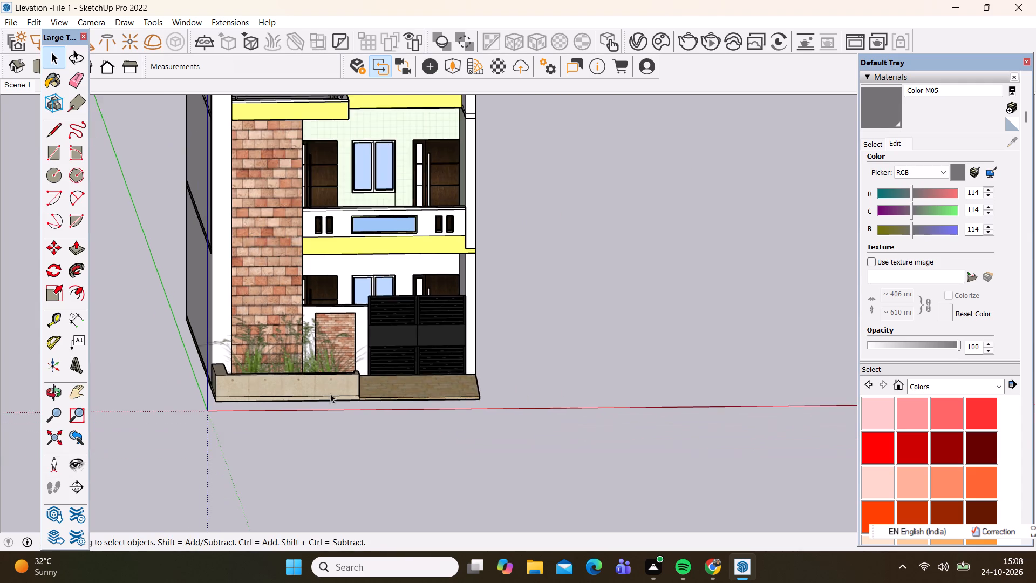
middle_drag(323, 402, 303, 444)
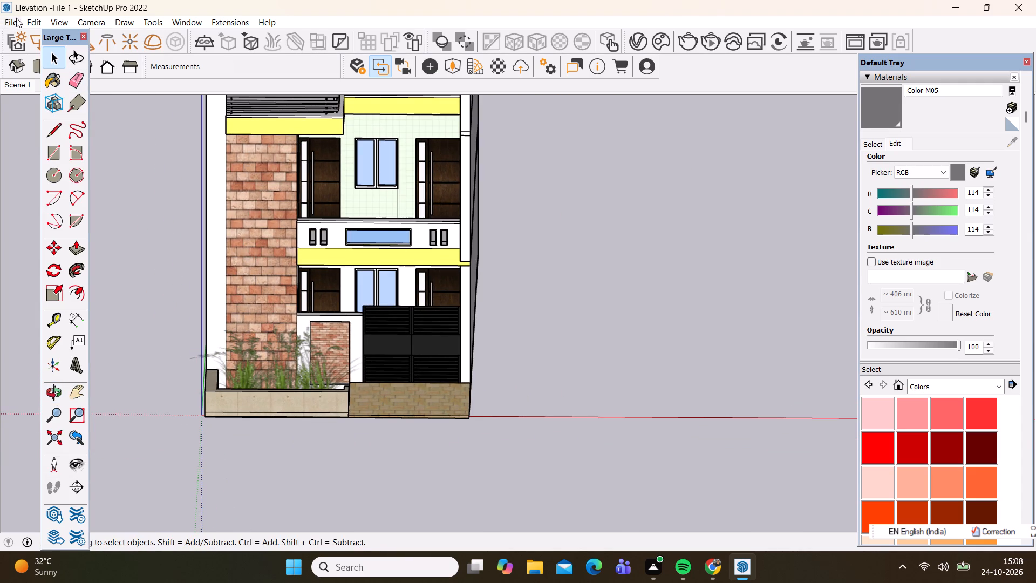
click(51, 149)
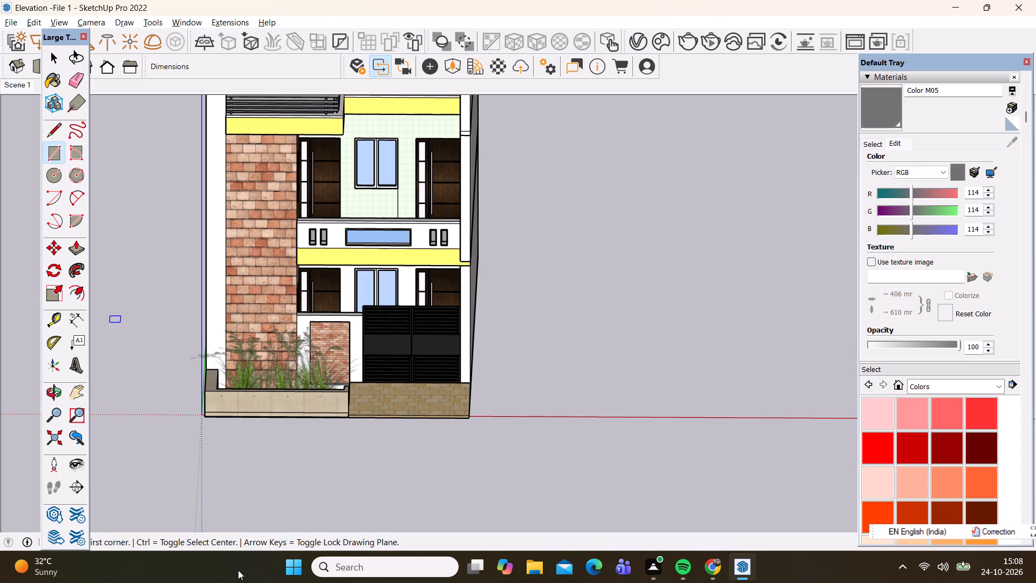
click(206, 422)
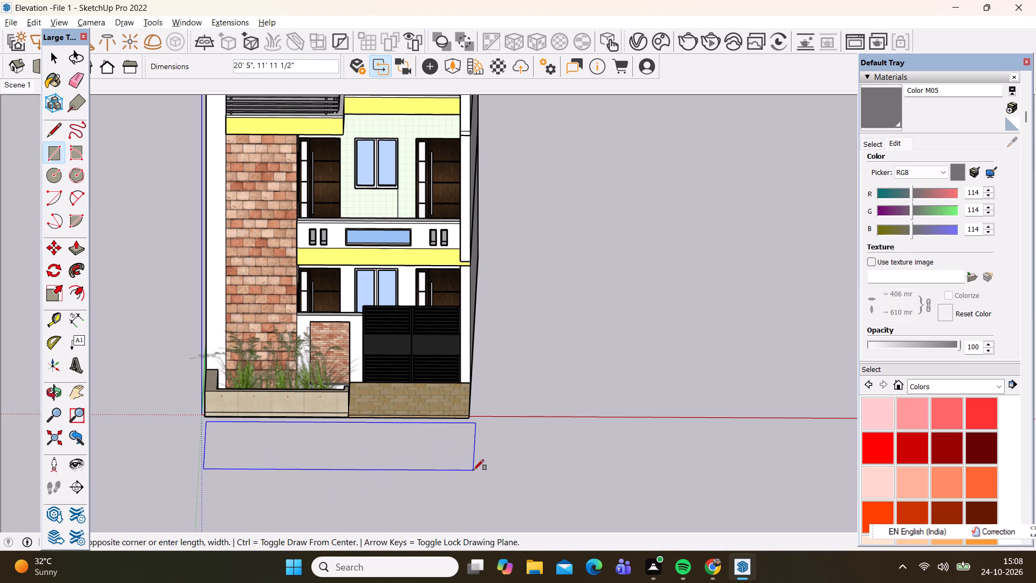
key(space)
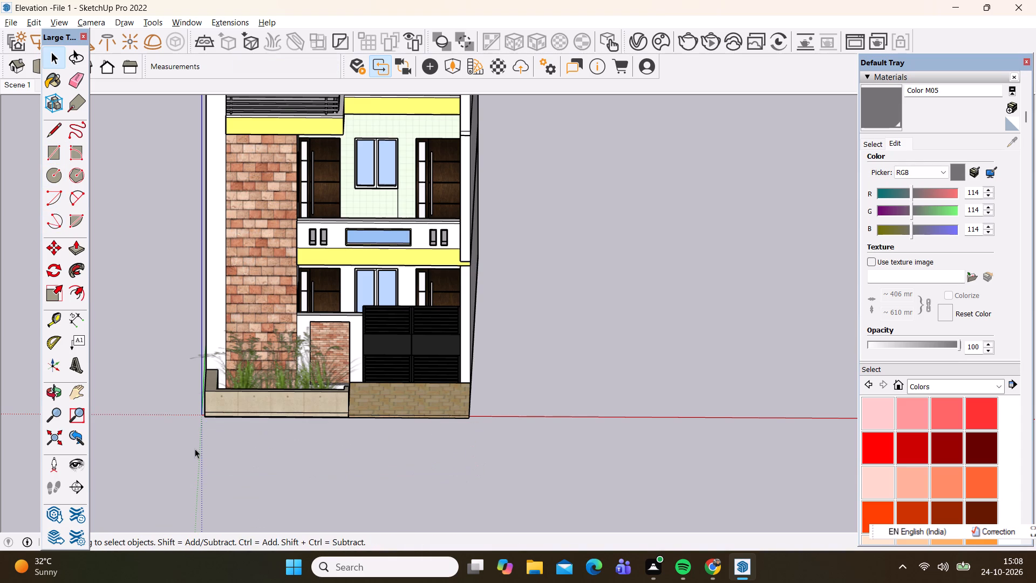
Draw a ground rectangle about 20' 2" by 13' in front of the house, starting at the planter's outer front corner.
key(r)
click(205, 417)
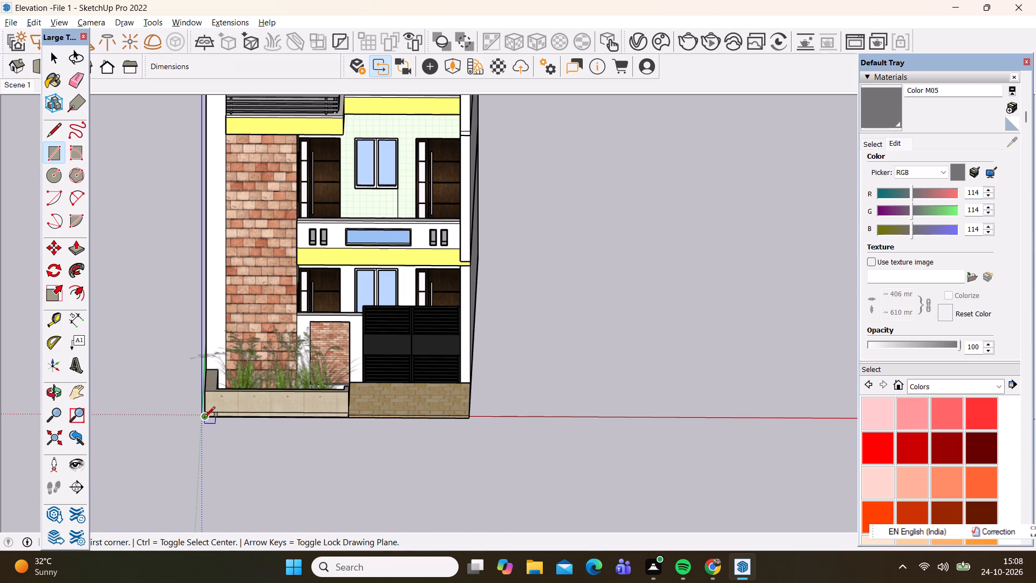
click(468, 470)
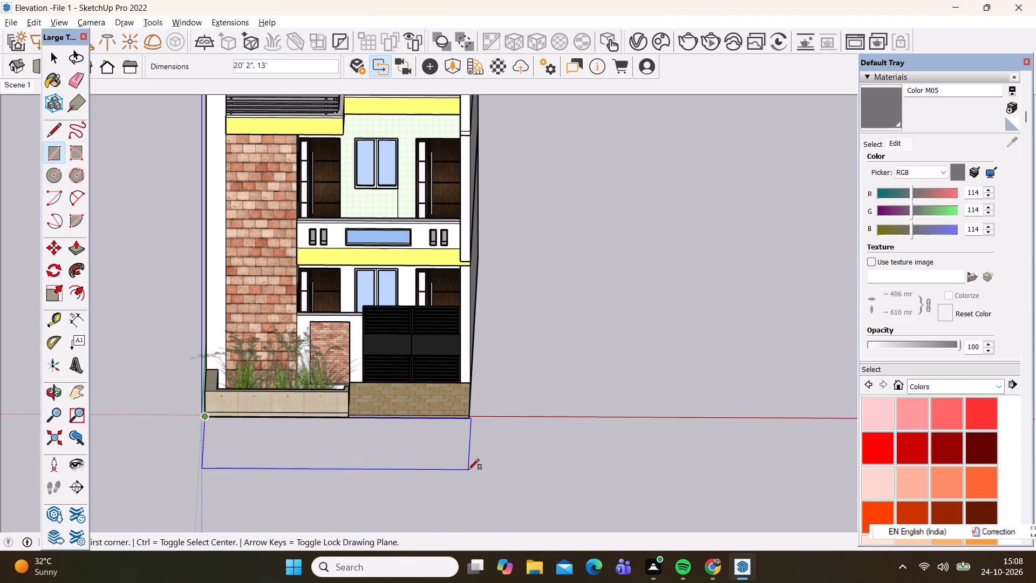
key(space)
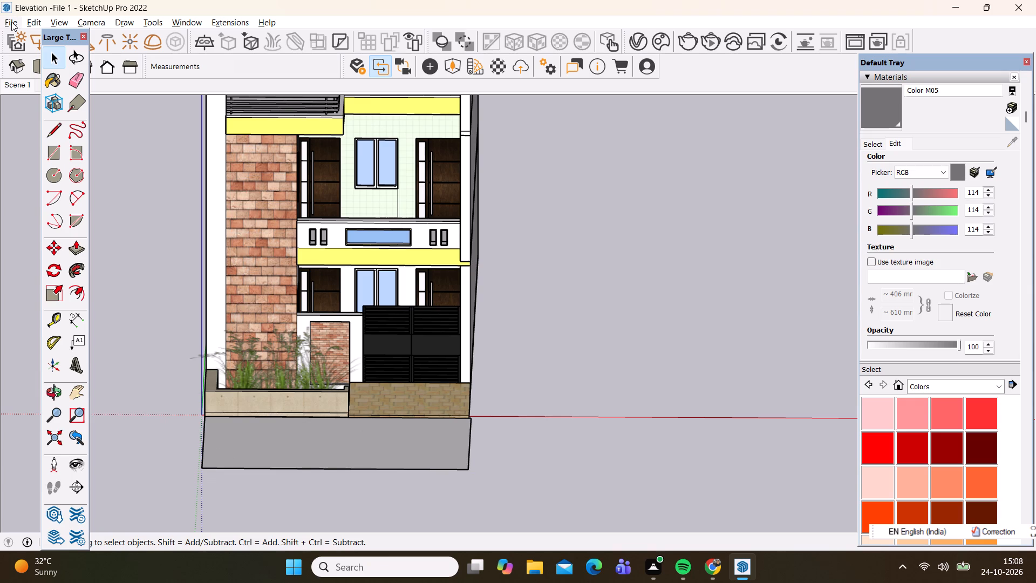
Examine from above how the ground rectangle meets the front edges of the planter and driveway.
scroll(351, 422, up, 1)
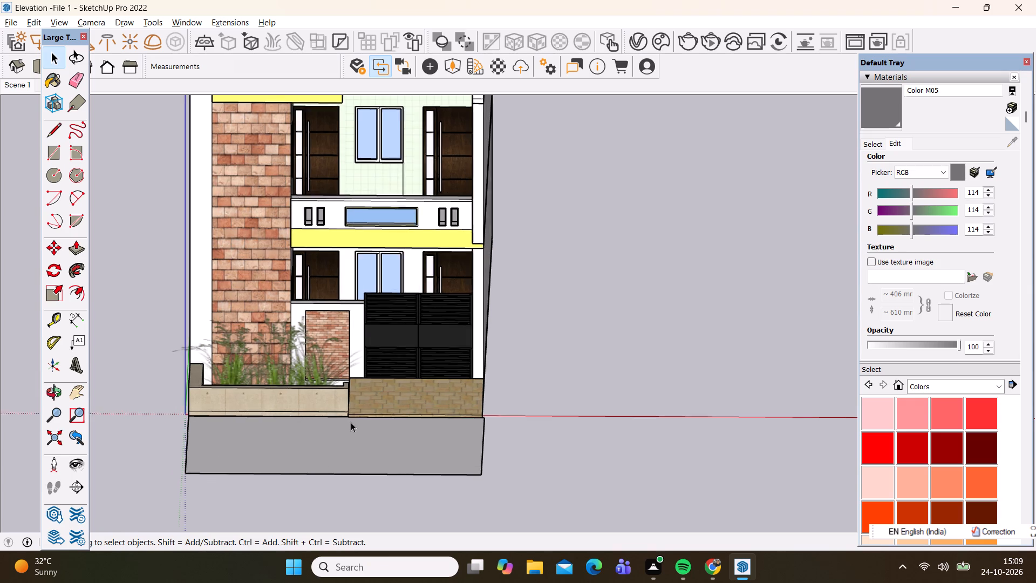
scroll(351, 422, up, 4)
scroll(388, 343, down, 6)
middle_drag(376, 401, 370, 497)
scroll(376, 404, down, 1)
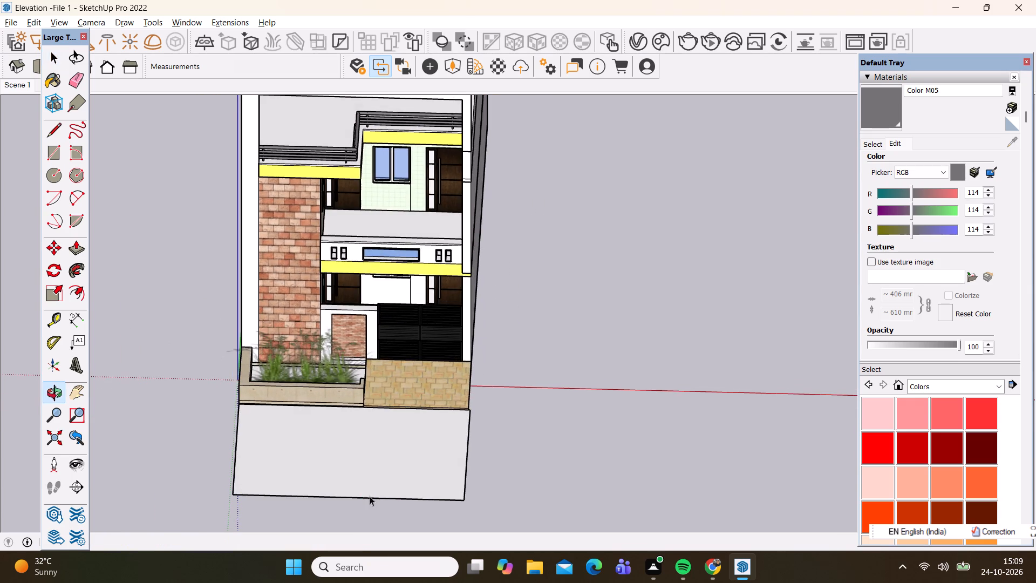
scroll(291, 459, up, 8)
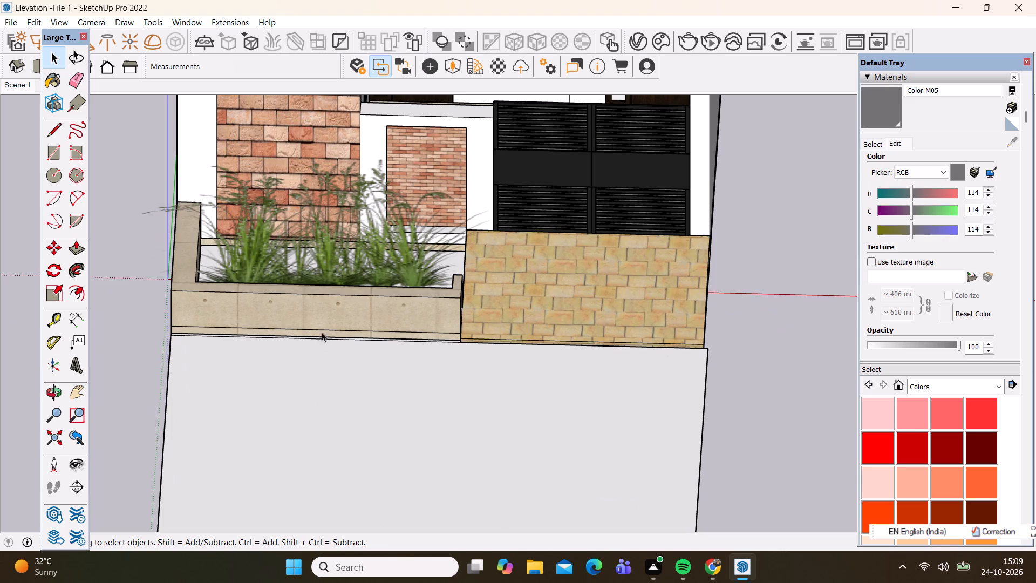
scroll(321, 319, down, 9)
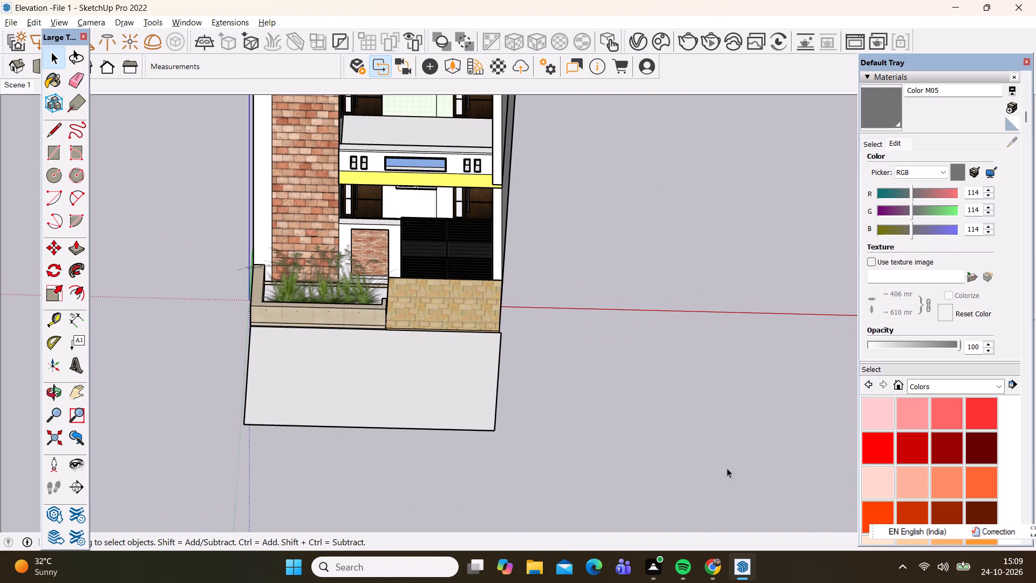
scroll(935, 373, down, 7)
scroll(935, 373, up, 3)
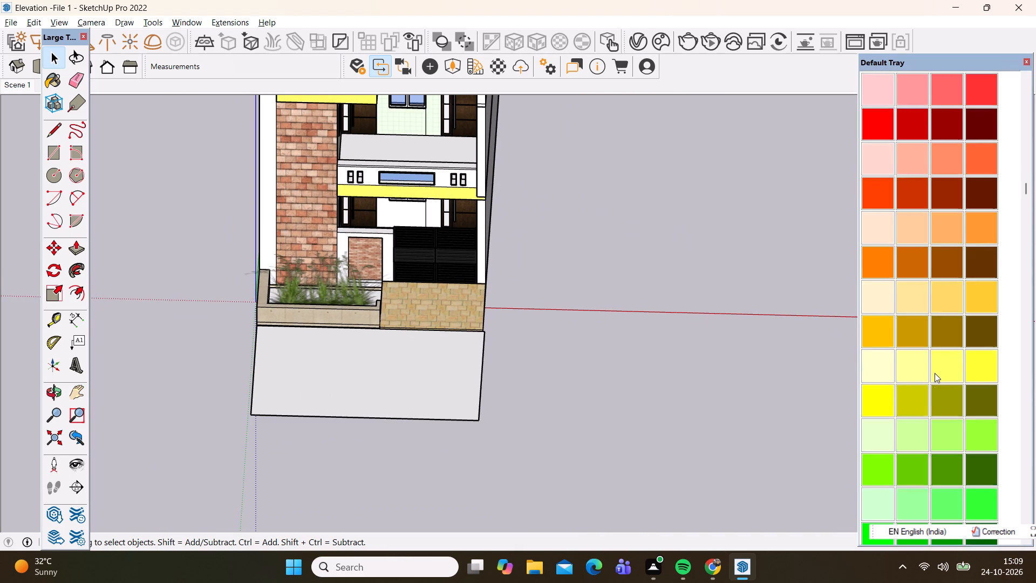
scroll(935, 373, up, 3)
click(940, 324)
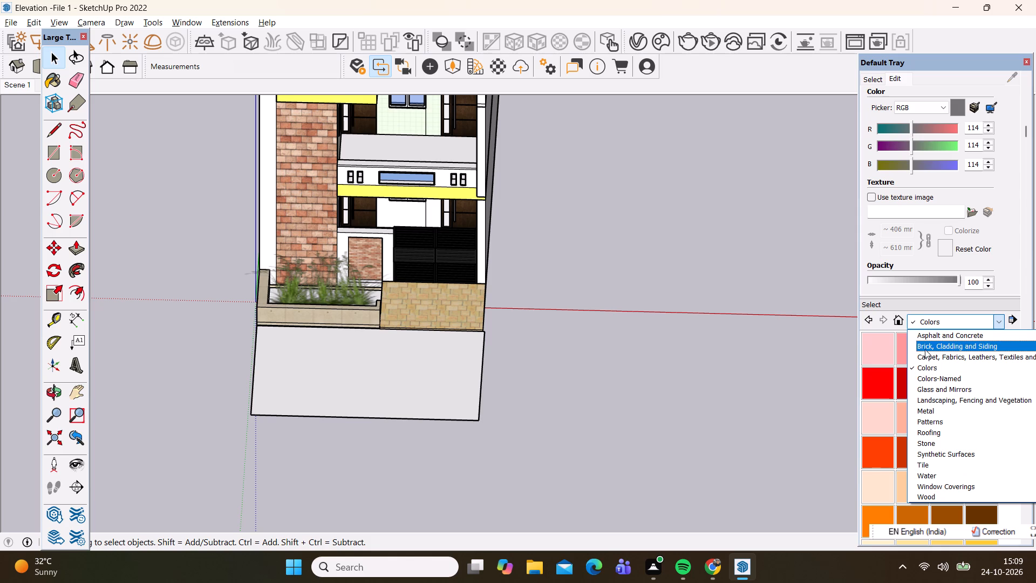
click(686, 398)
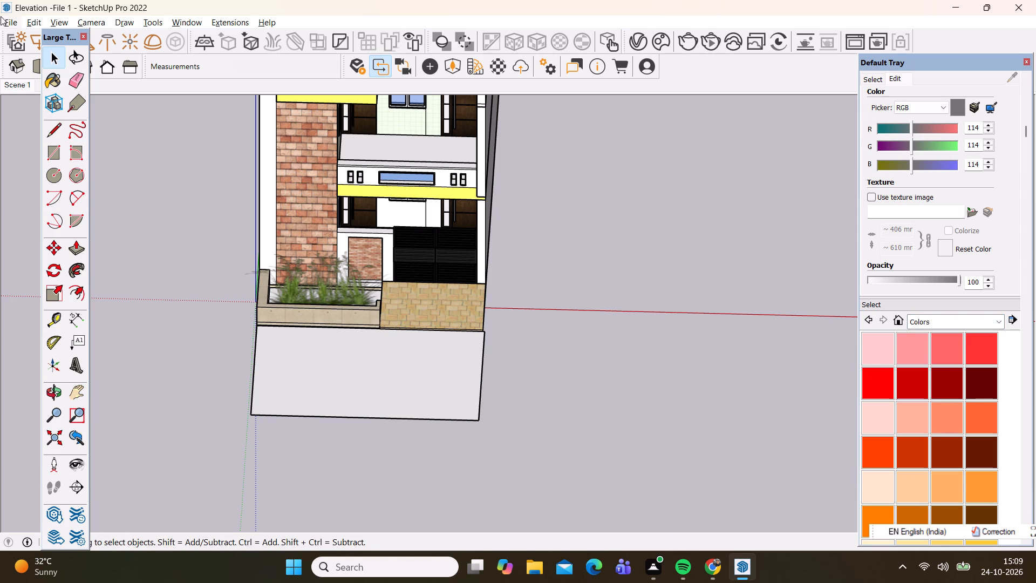
Move the floating Large Tool Set against the window's edge to clear more of the drawing area.
drag(54, 32, 32, 36)
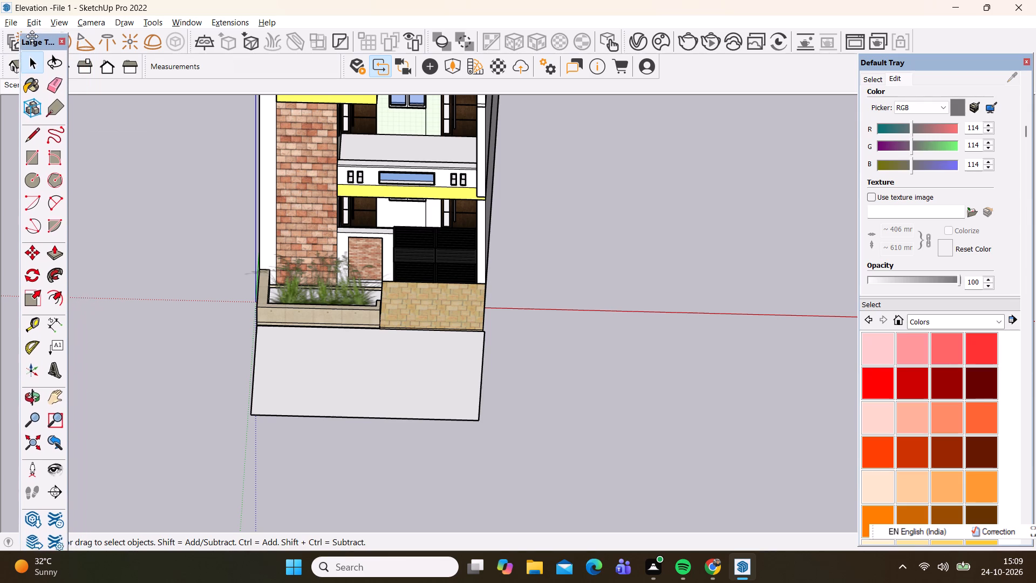
drag(32, 36, 17, 35)
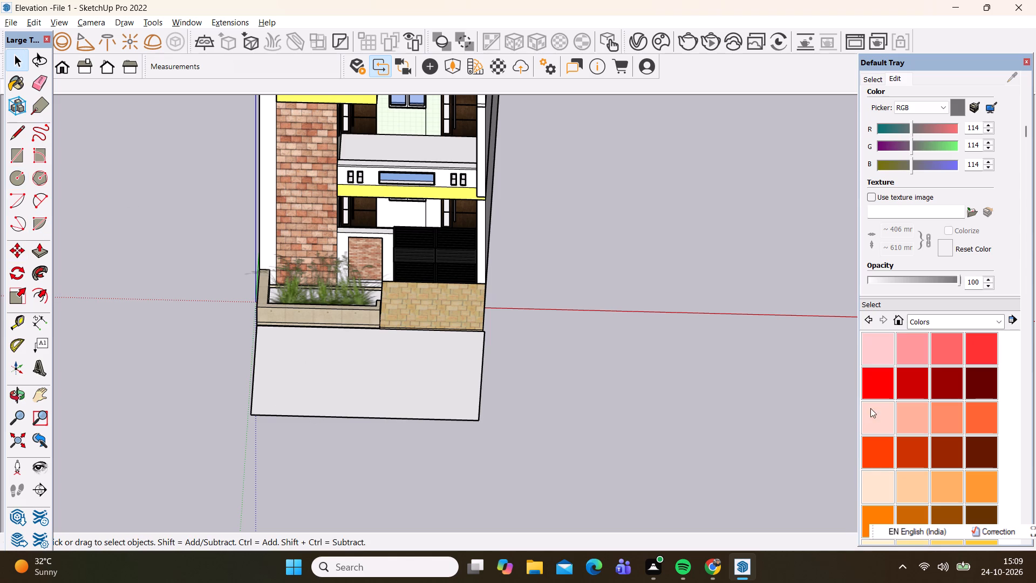
Paint the ground rectangle in front of the house with the black Color M09 from the Colors collection.
scroll(928, 446, down, 4)
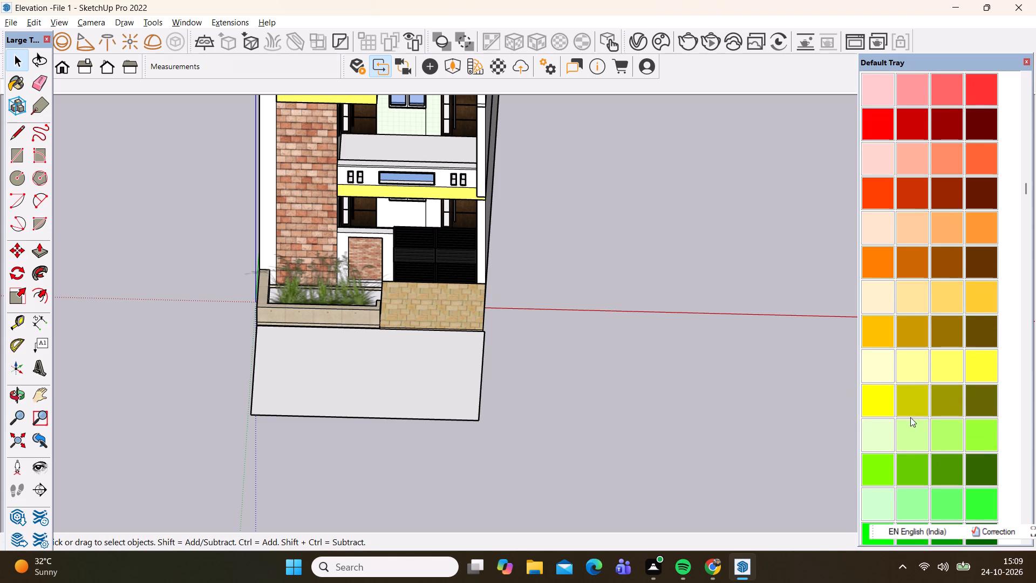
scroll(910, 415, down, 12)
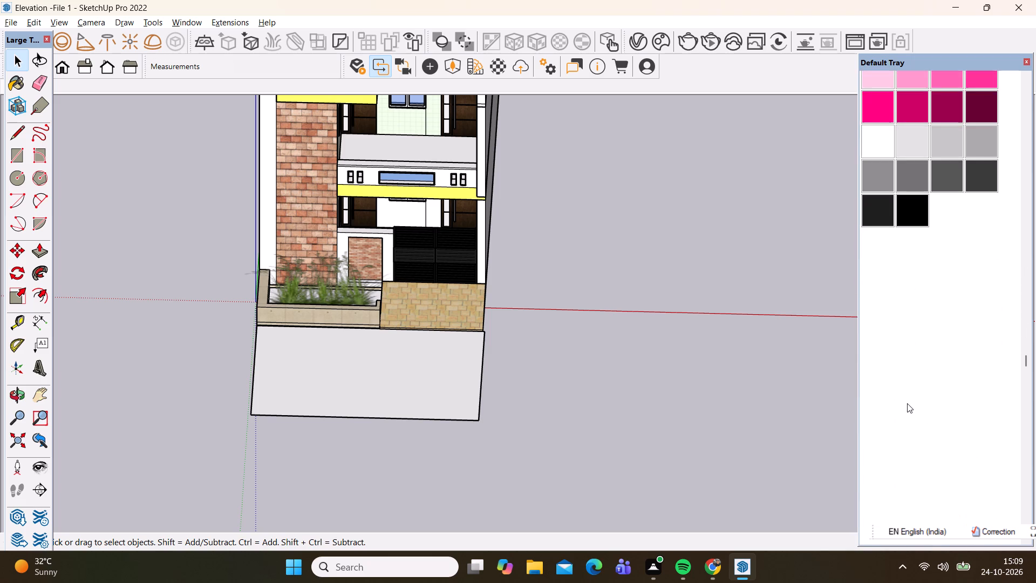
click(913, 226)
click(328, 365)
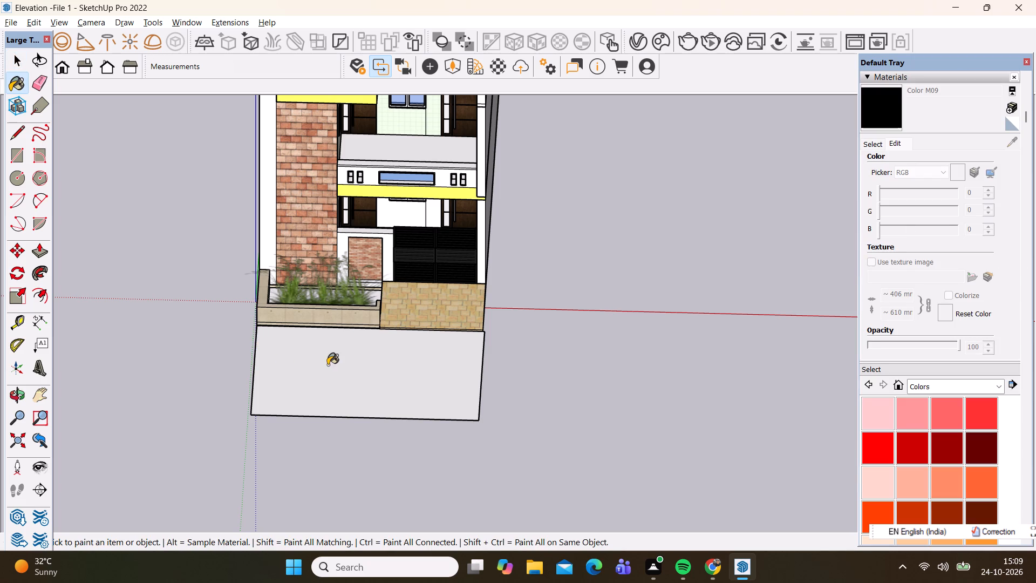
scroll(283, 365, up, 2)
key(space)
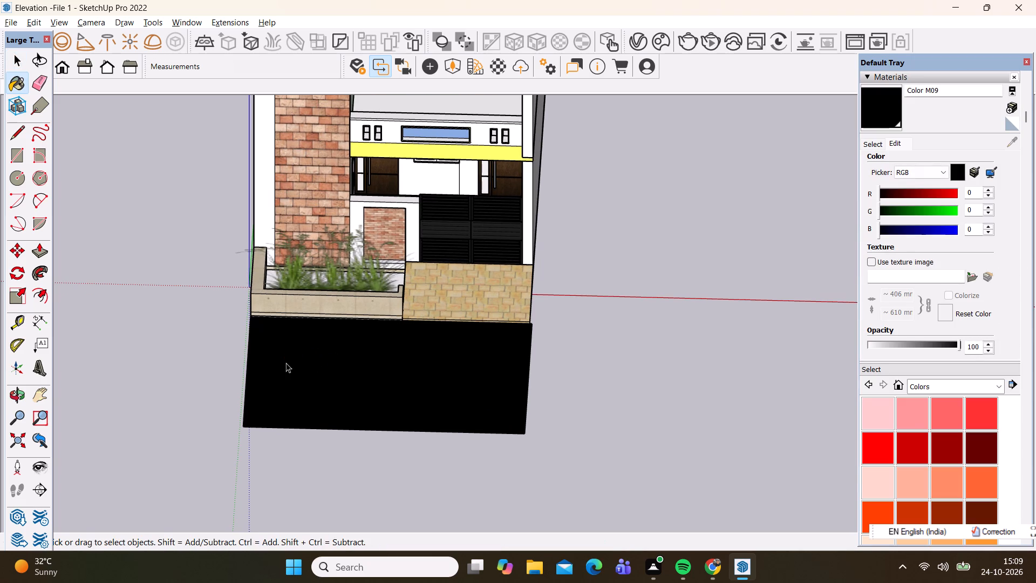
key(space)
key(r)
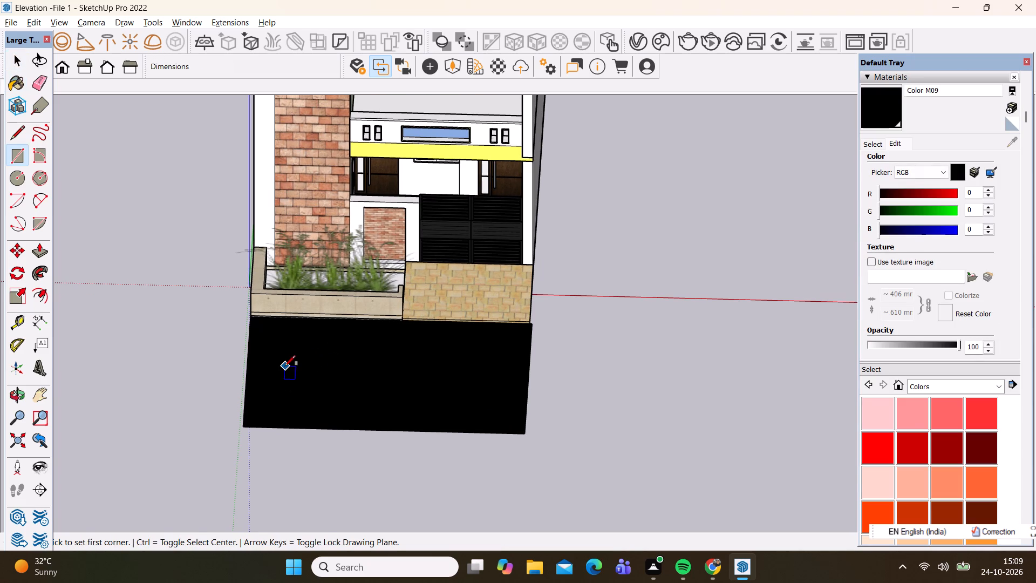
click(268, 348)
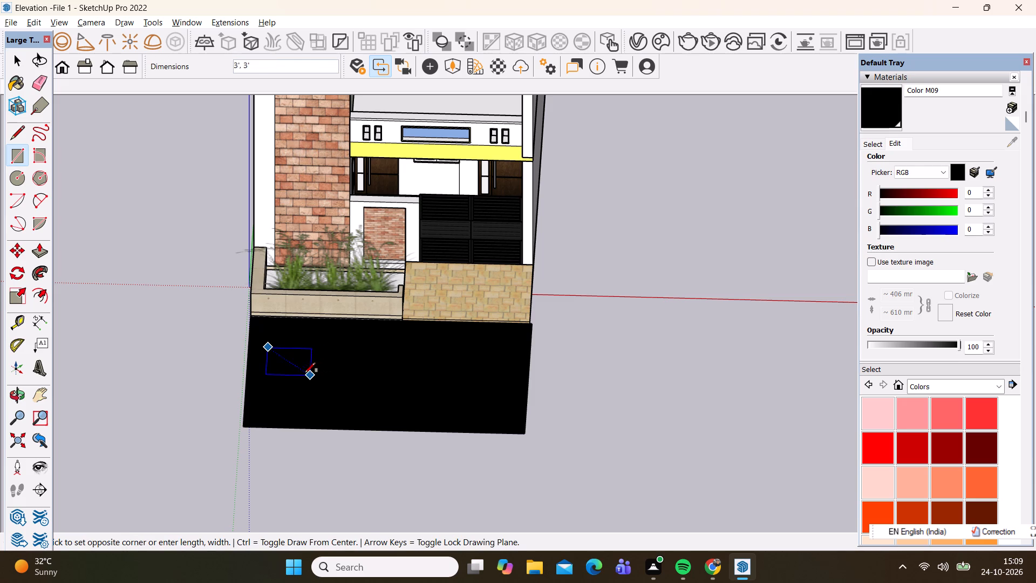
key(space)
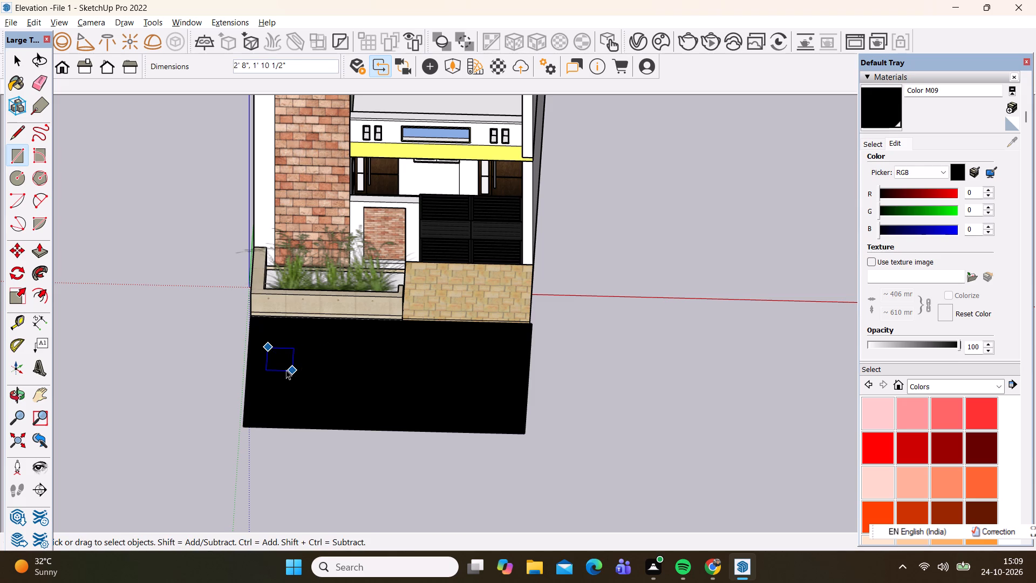
Draw a small rectangle about 3' 2" long on the black road surface, in front of the planter.
key(r)
click(267, 363)
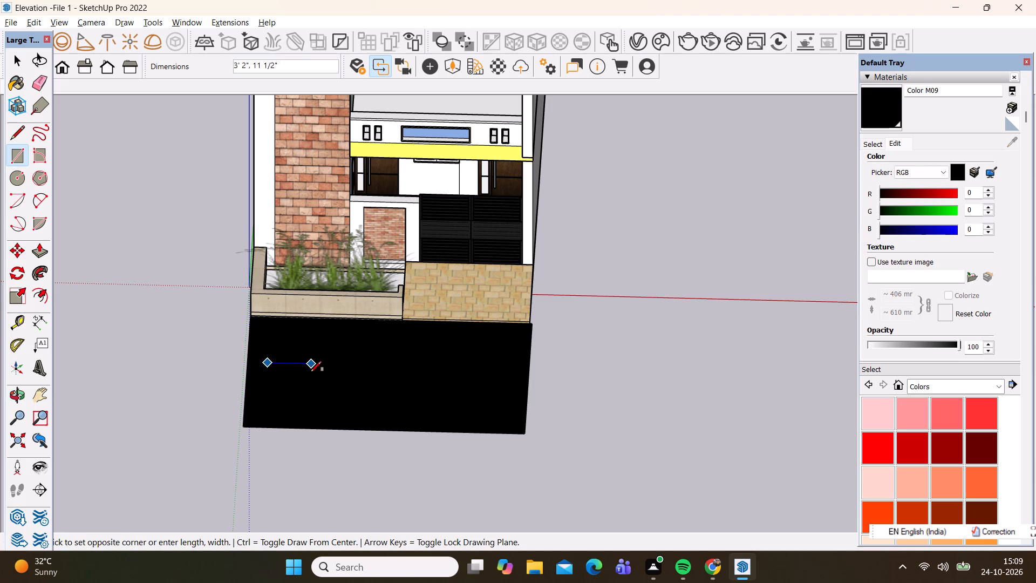
click(312, 373)
scroll(298, 379, up, 3)
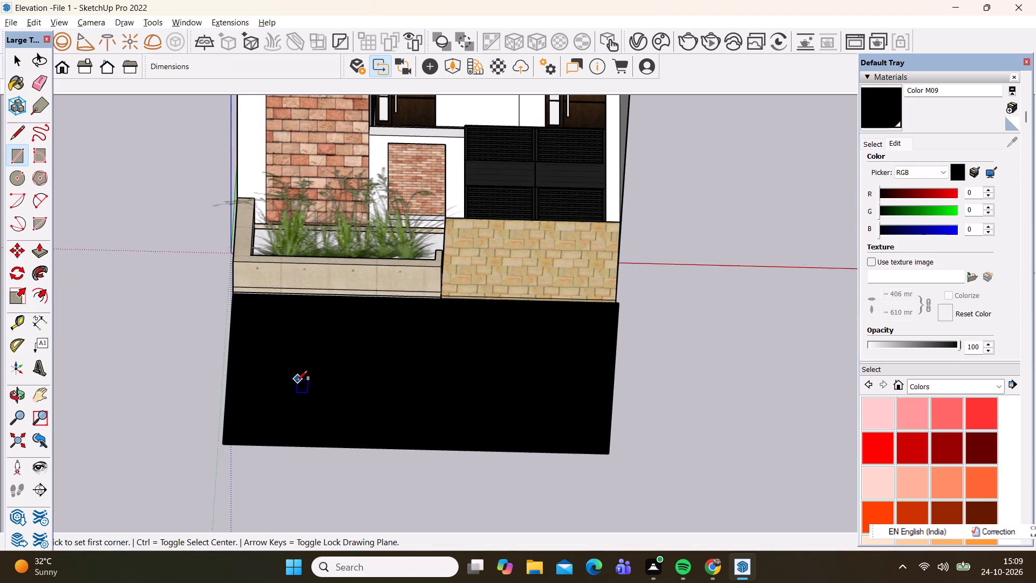
scroll(297, 381, up, 3)
key(space)
Draw a rectangle about 4' 11" by 1' 1" on the open ground beside the road, on the driveway side.
scroll(129, 267, down, 8)
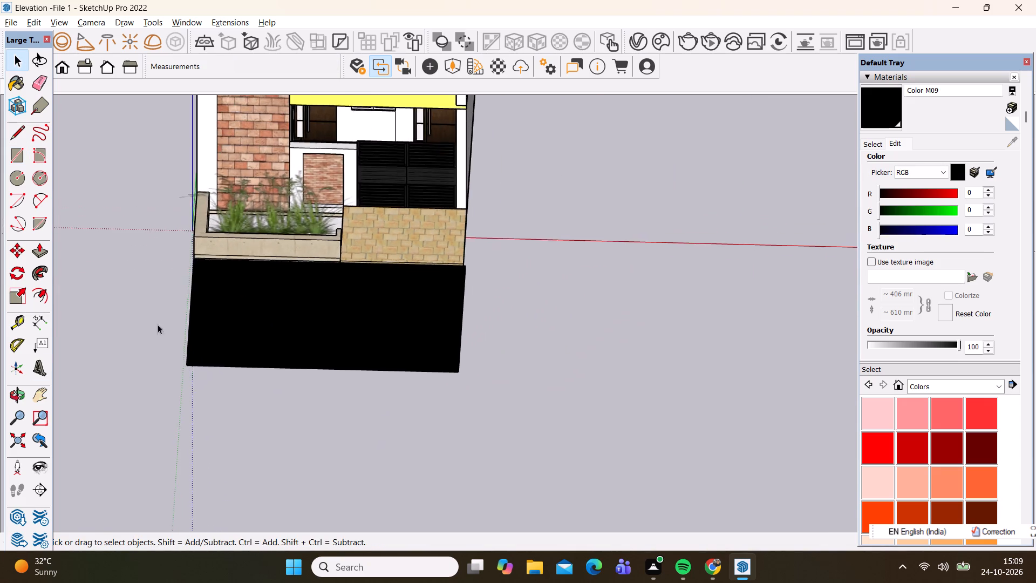
scroll(158, 324, down, 4)
click(412, 338)
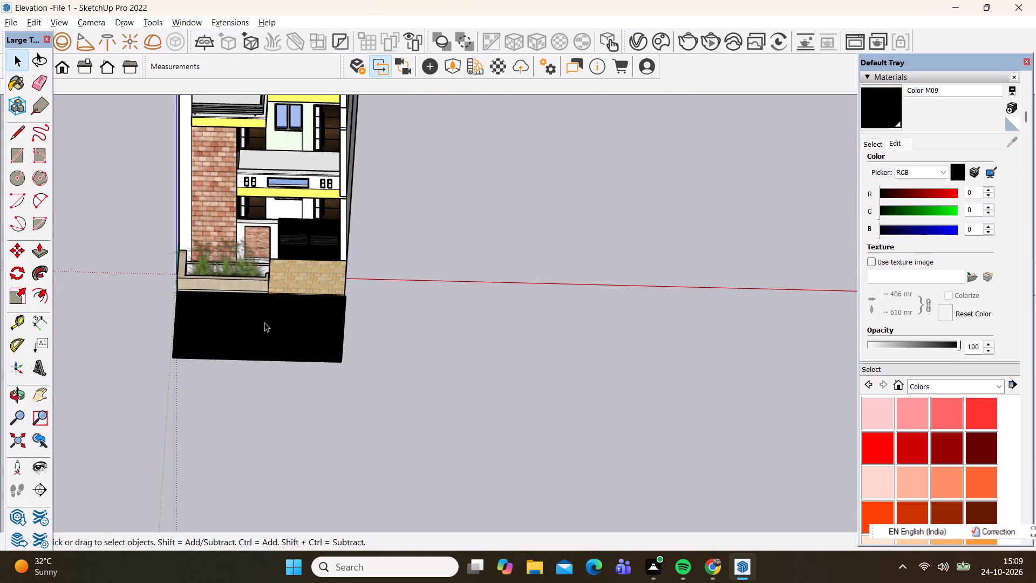
click(15, 152)
click(449, 338)
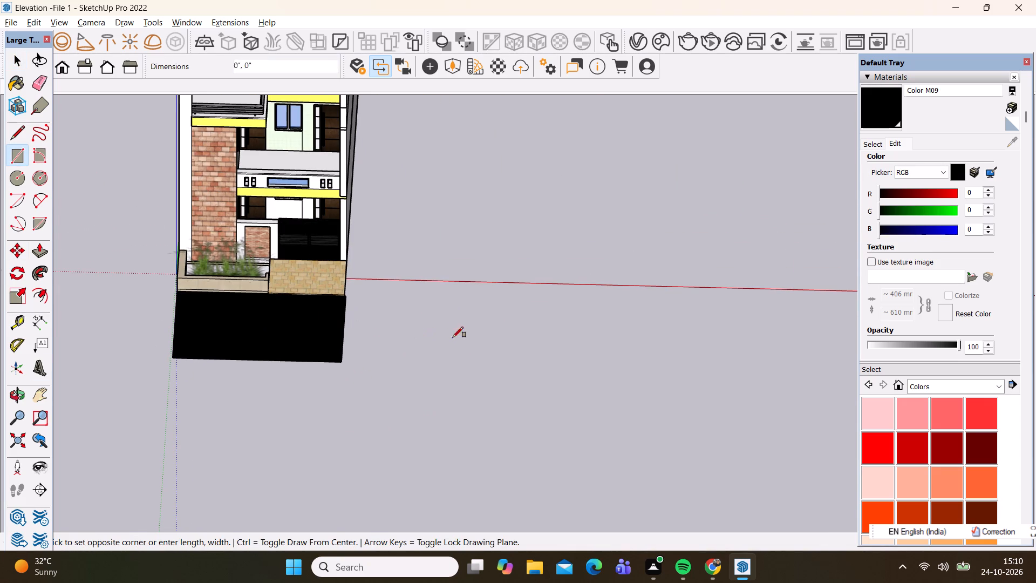
click(489, 348)
key(space)
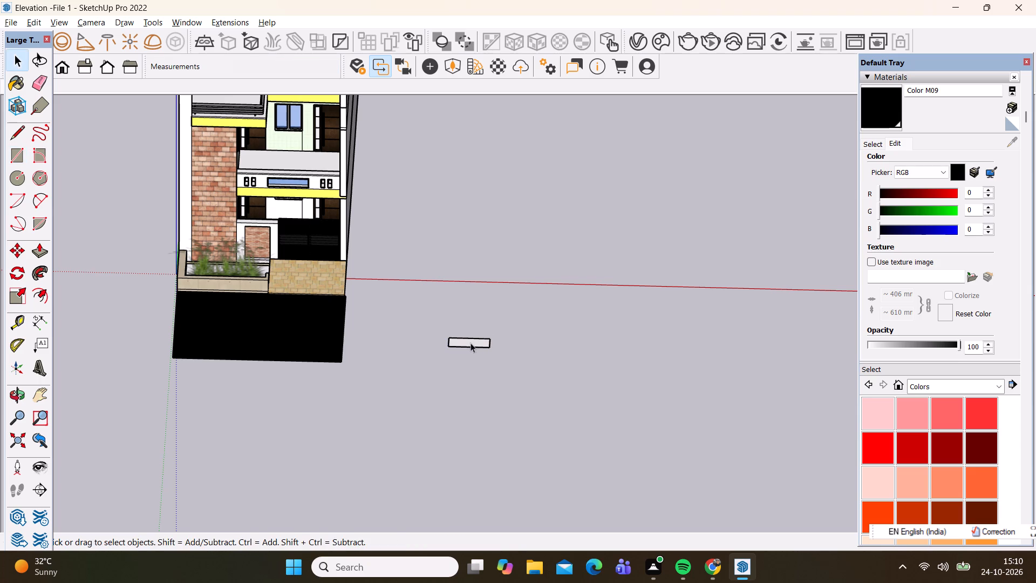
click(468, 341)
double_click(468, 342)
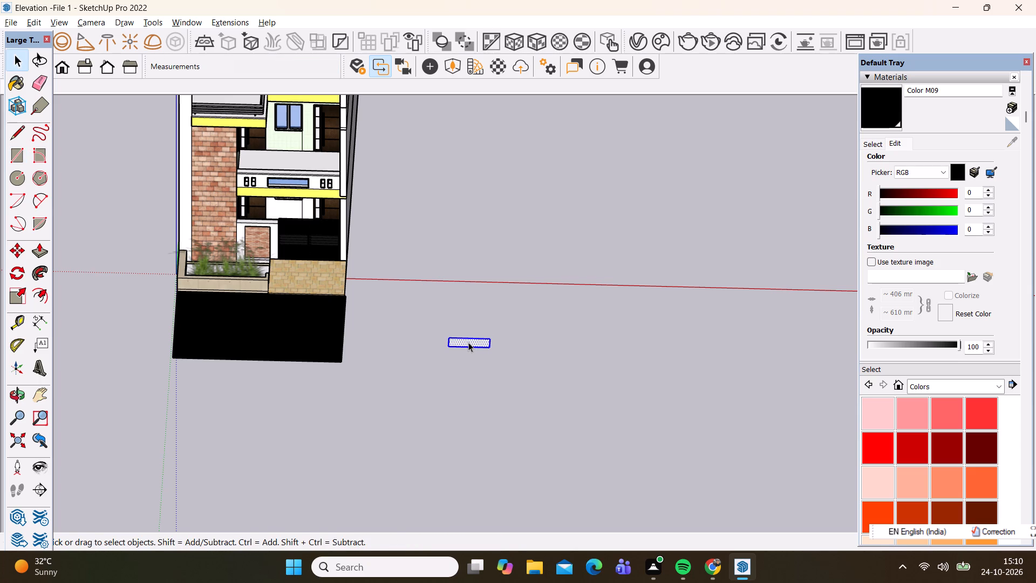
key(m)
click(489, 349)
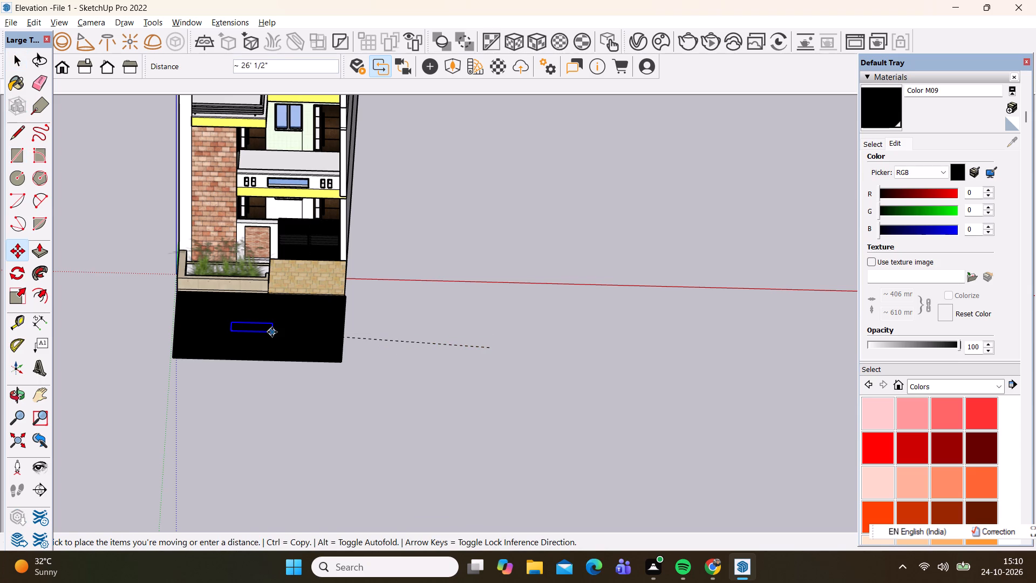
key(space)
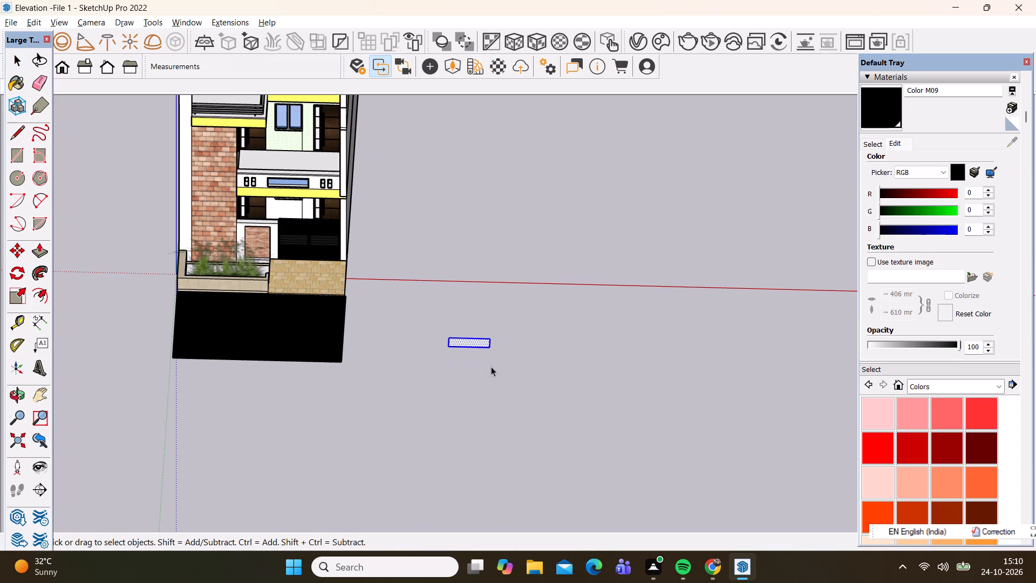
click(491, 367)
Paint the rectangle beside the road with the white Color M00 from the Colors collection.
scroll(855, 360, down, 3)
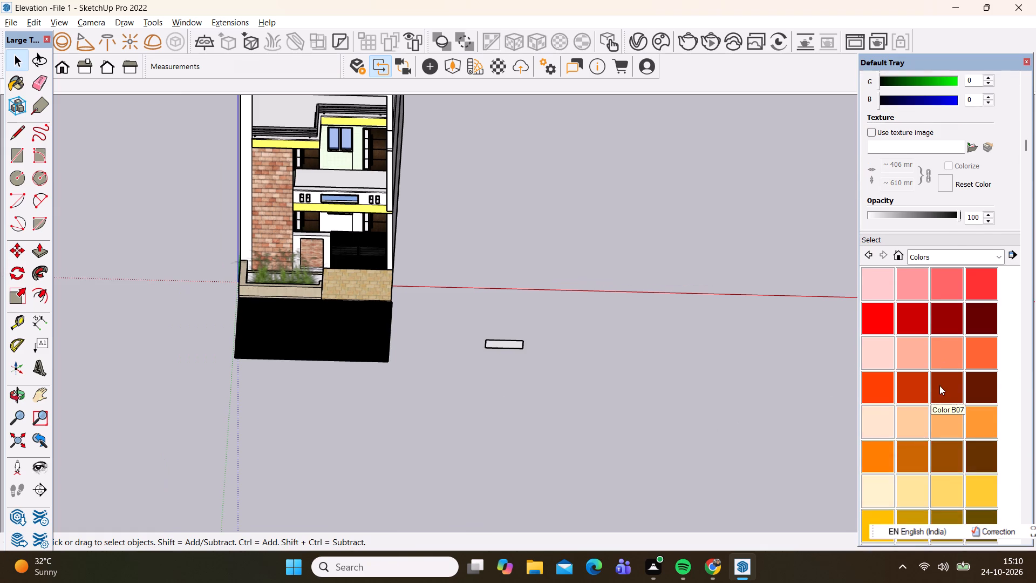
scroll(939, 385, down, 12)
click(882, 346)
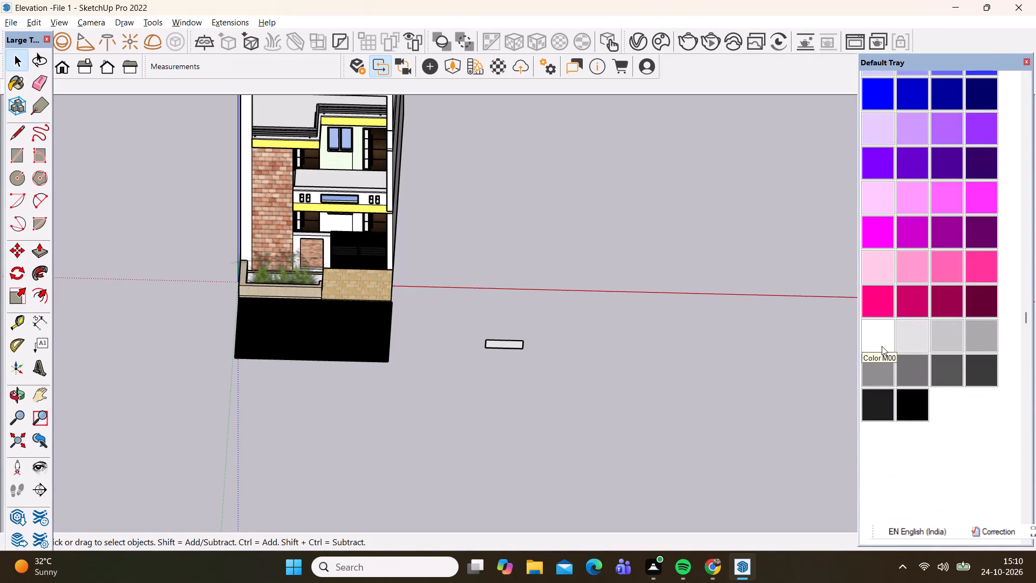
click(512, 343)
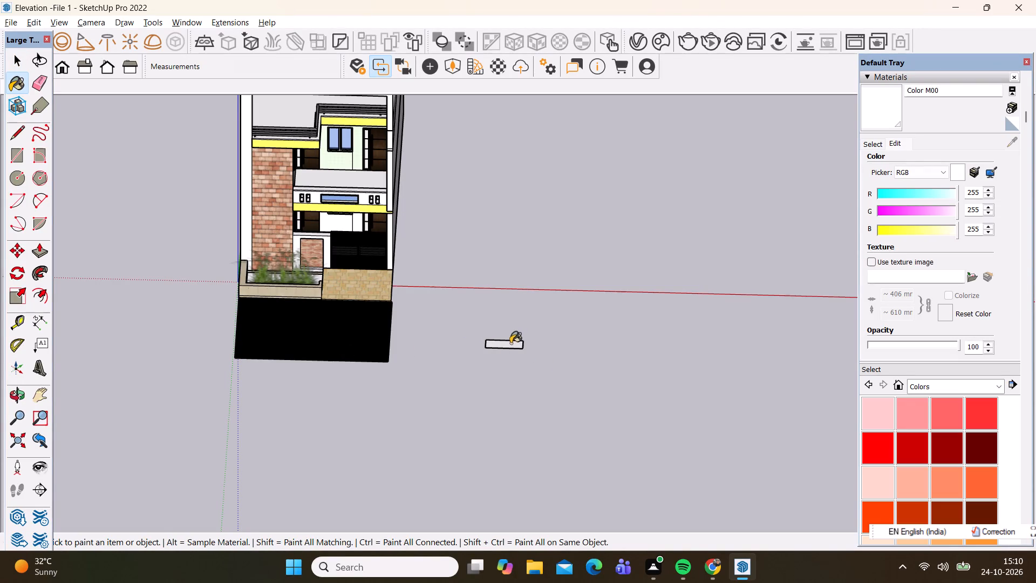
scroll(503, 350, up, 6)
key(space)
Move the white rectangle about 25' 10" onto the middle of the black road surface.
click(509, 341)
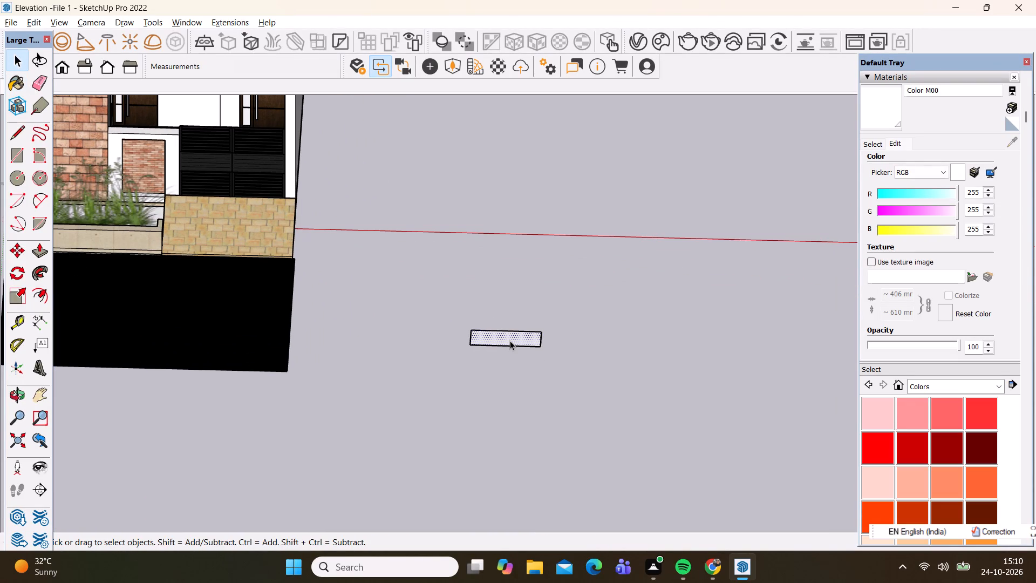
double_click(510, 341)
key(m)
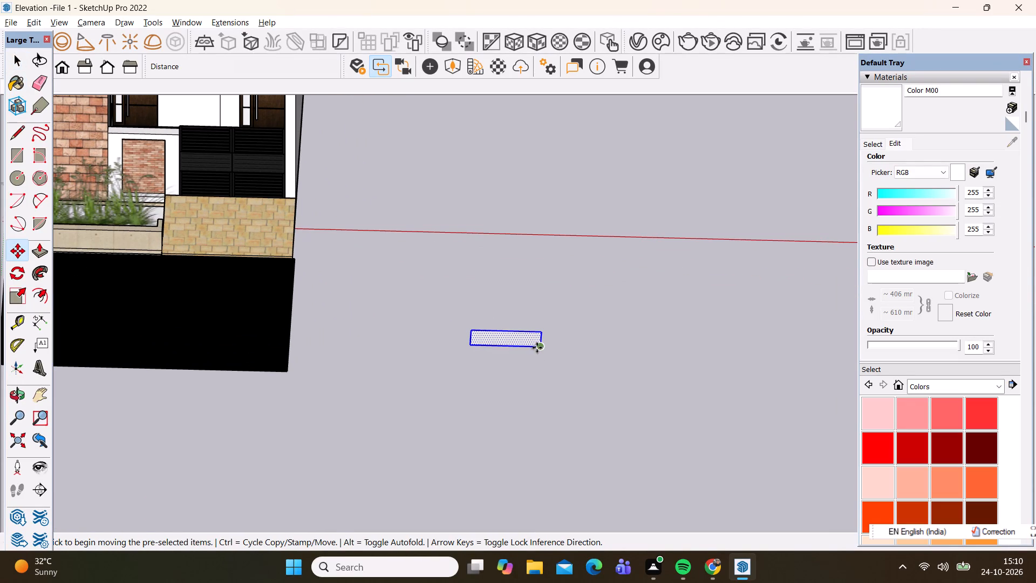
click(539, 348)
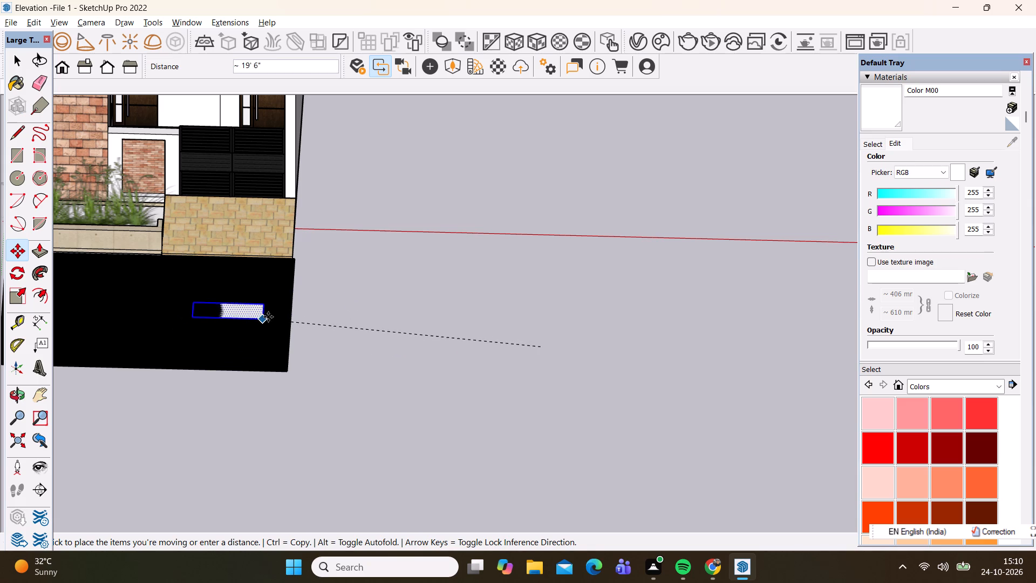
scroll(374, 321, down, 4)
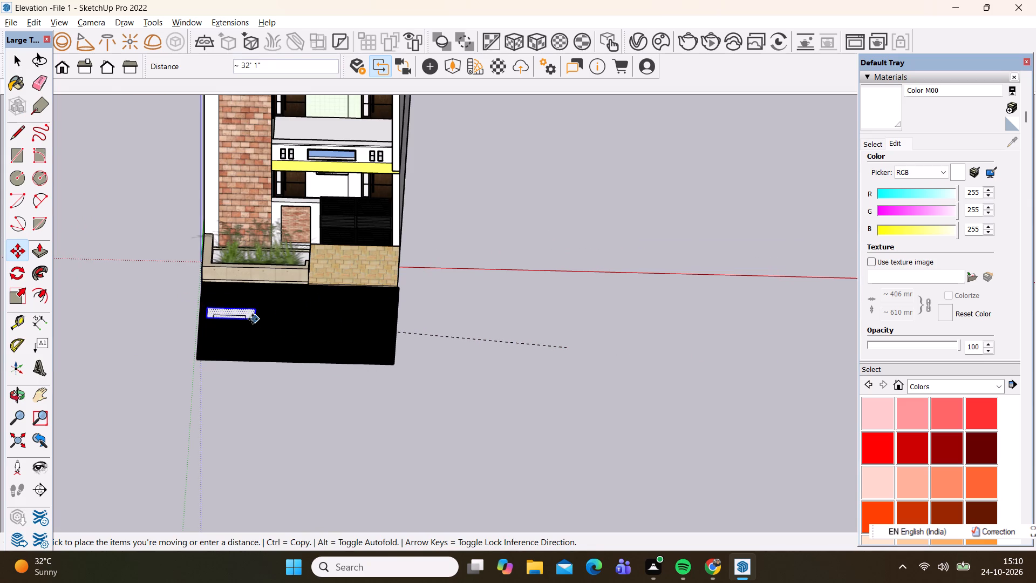
click(315, 328)
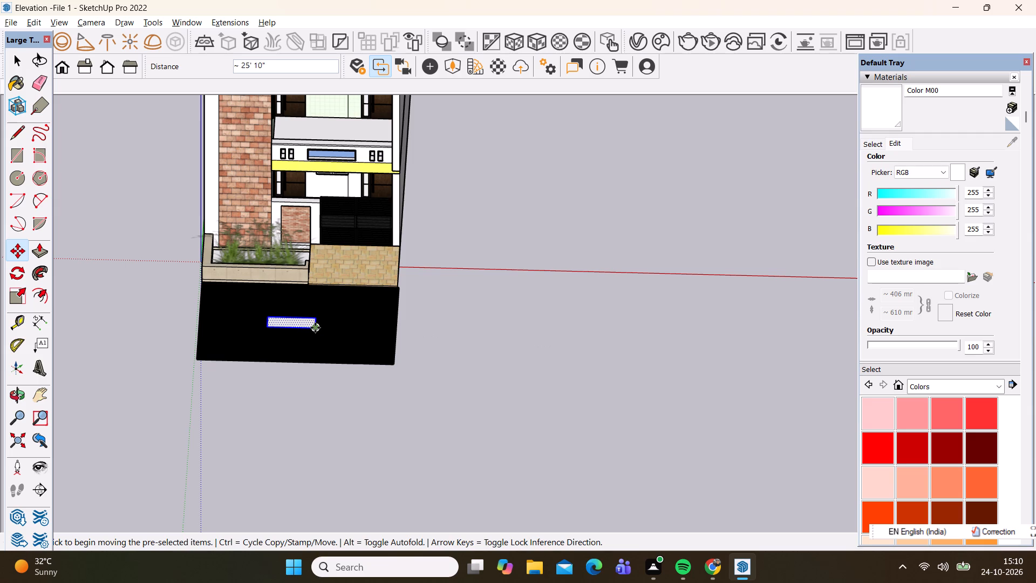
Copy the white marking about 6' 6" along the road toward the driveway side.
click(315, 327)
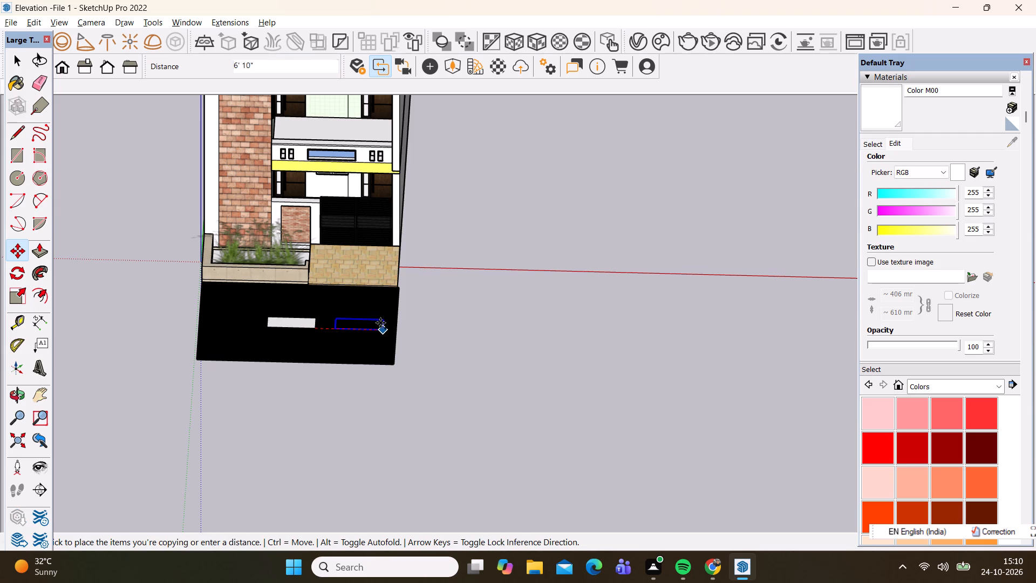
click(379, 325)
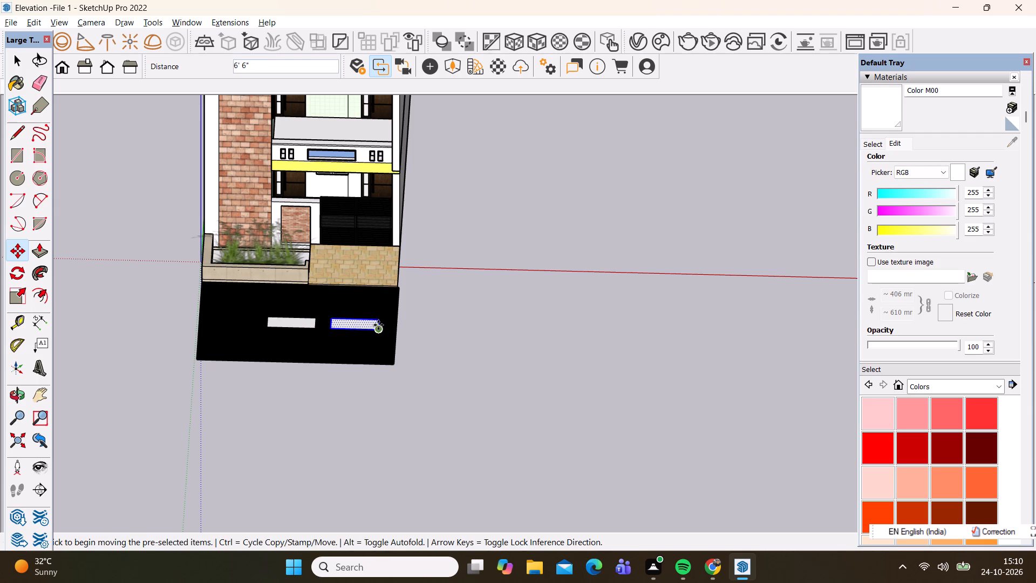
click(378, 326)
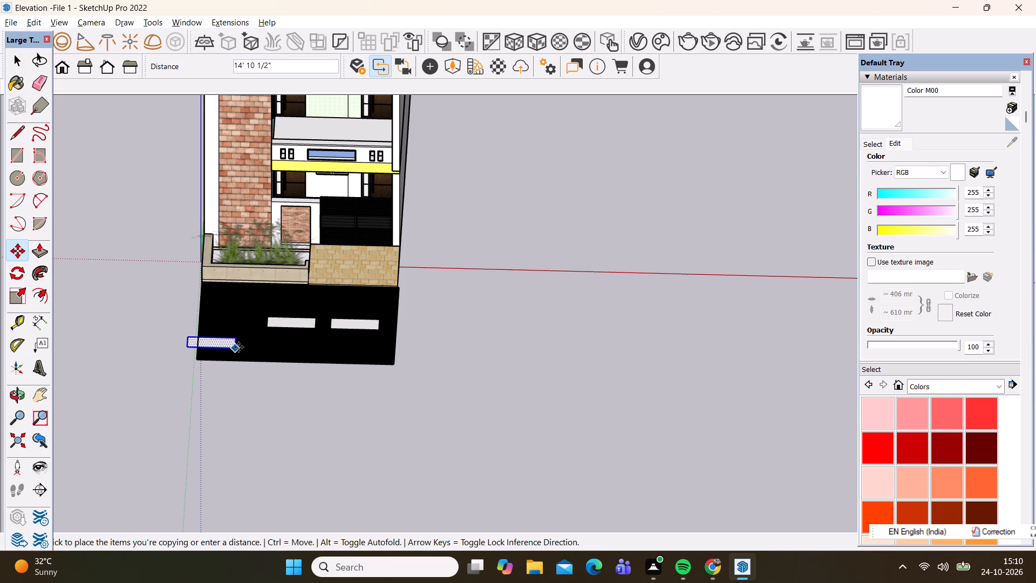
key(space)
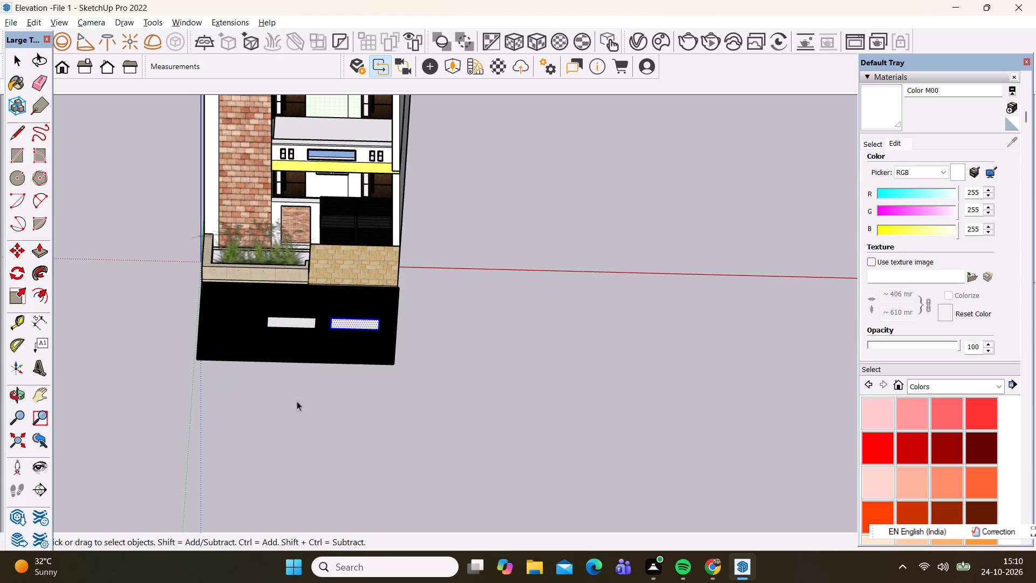
Scale the original white marking in the middle of the road to 0.56 along red and 0.34 along green.
scroll(328, 378, down, 6)
scroll(244, 376, up, 3)
scroll(317, 331, up, 5)
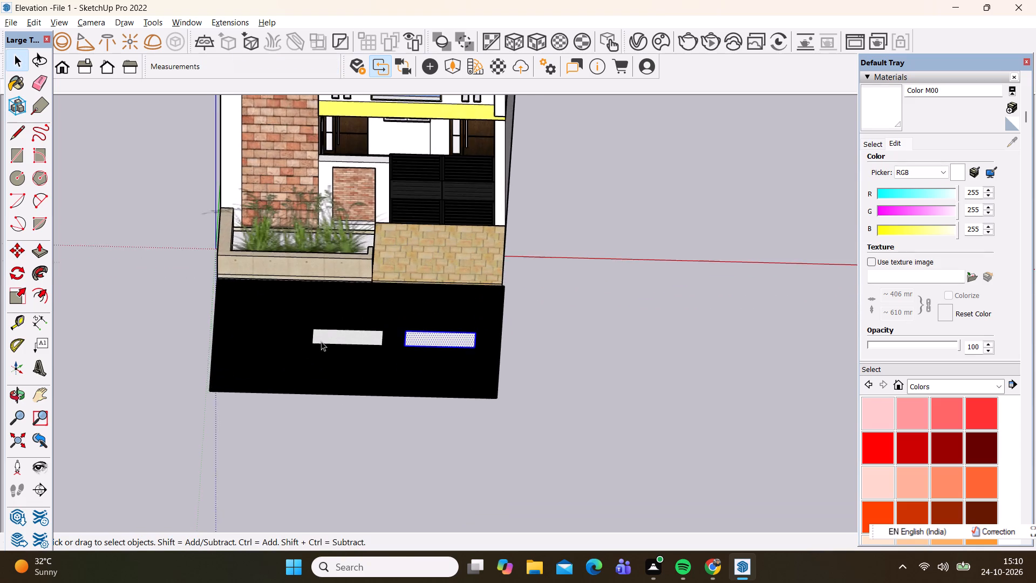
scroll(321, 341, up, 4)
click(324, 338)
click(324, 338)
double_click(323, 338)
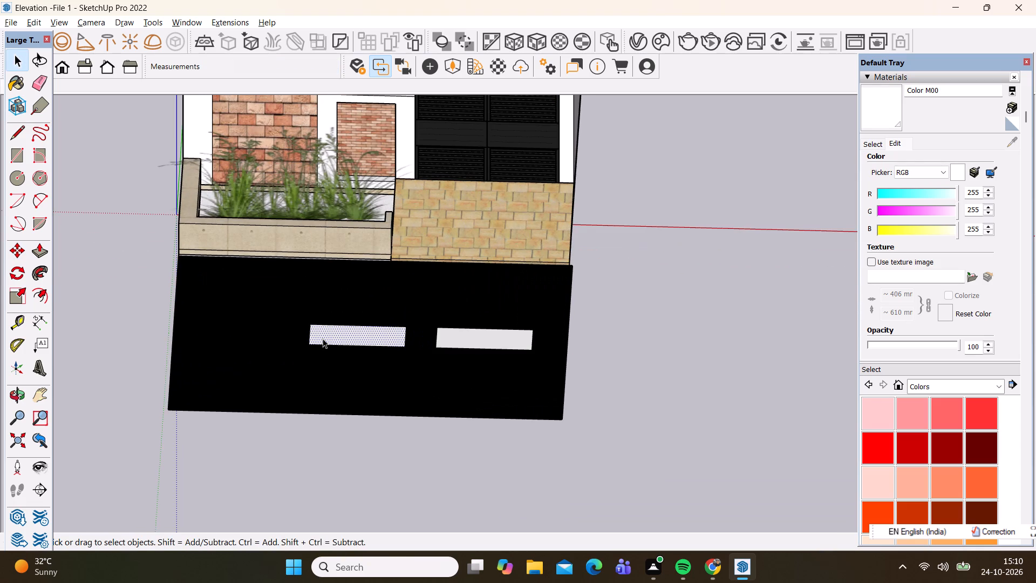
key(s)
click(313, 336)
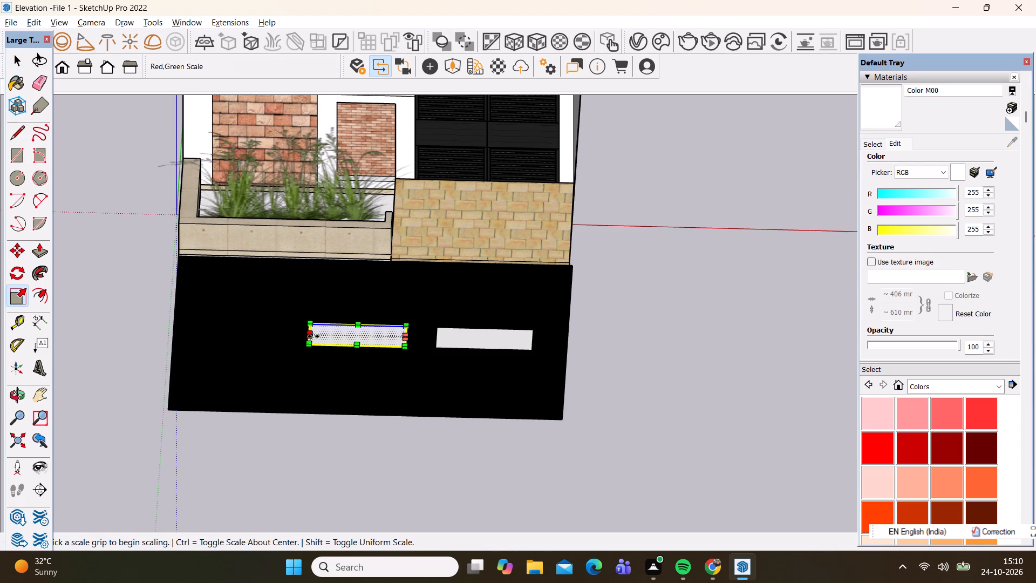
click(352, 338)
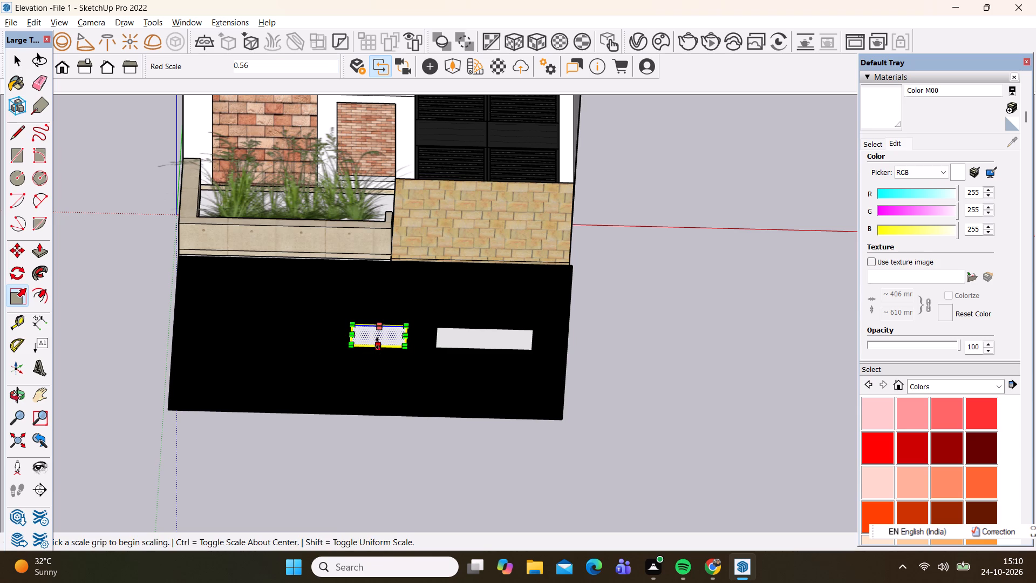
click(378, 343)
click(379, 333)
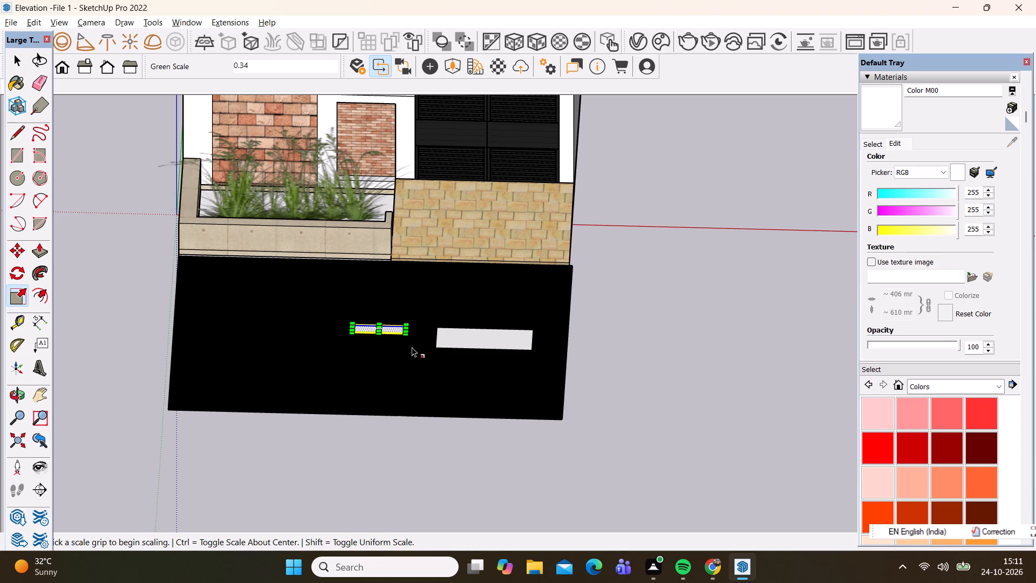
key(space)
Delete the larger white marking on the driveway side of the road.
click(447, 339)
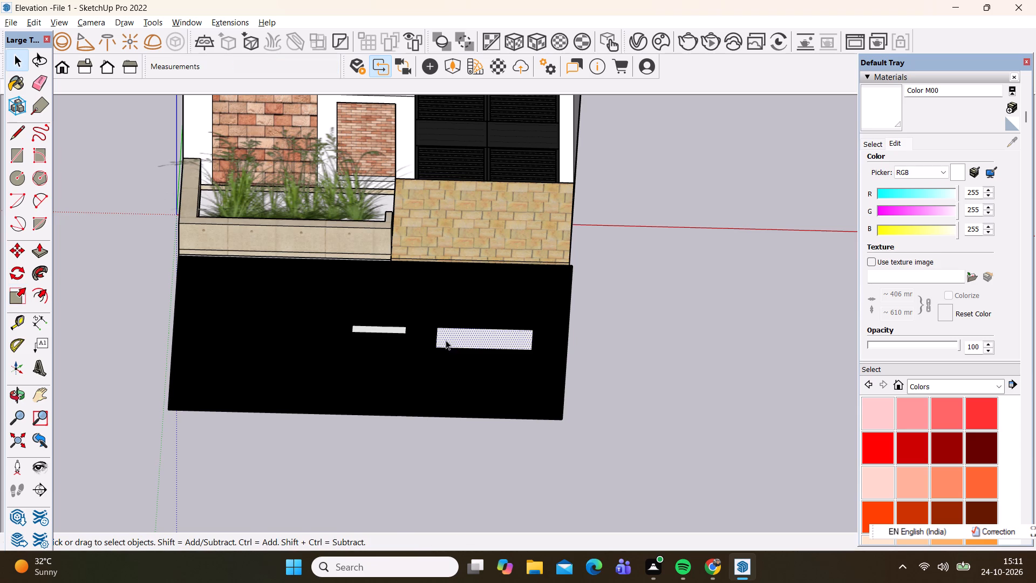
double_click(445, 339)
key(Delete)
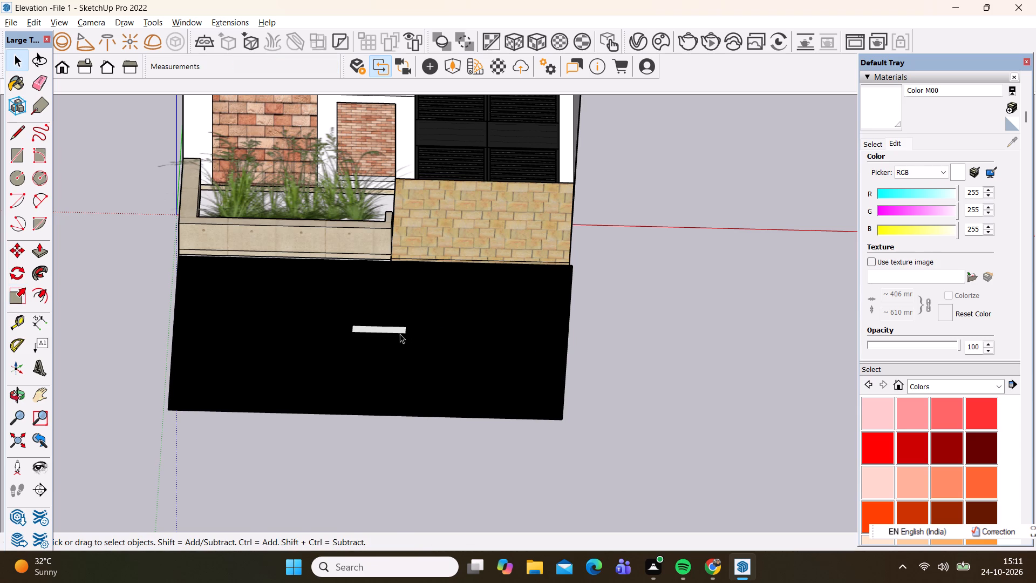
Copy the small white marking along the road, twice toward the driveway side, first about 4' 5 1/2" away, and once toward the planter side.
click(399, 329)
double_click(399, 329)
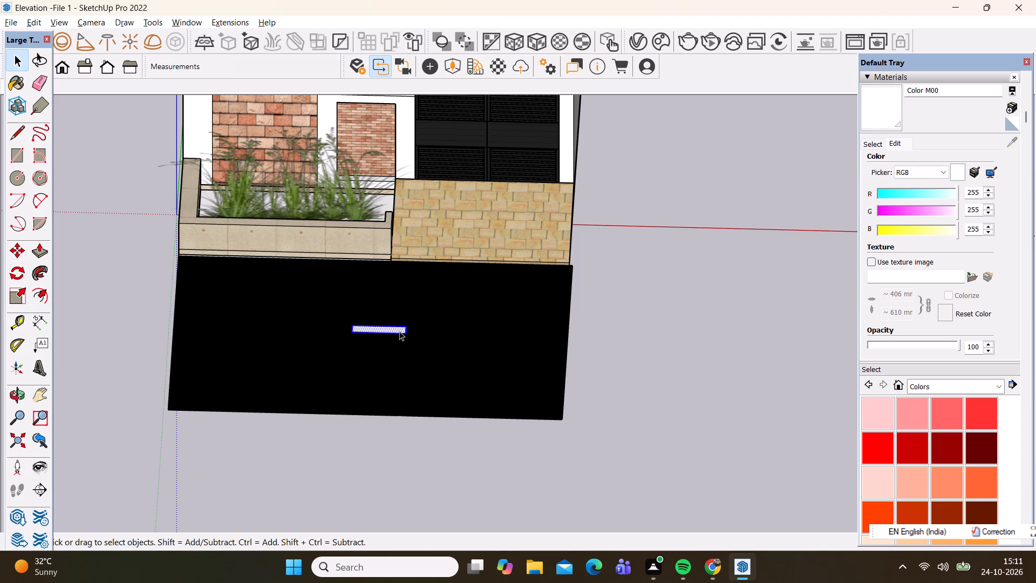
key(m)
click(410, 333)
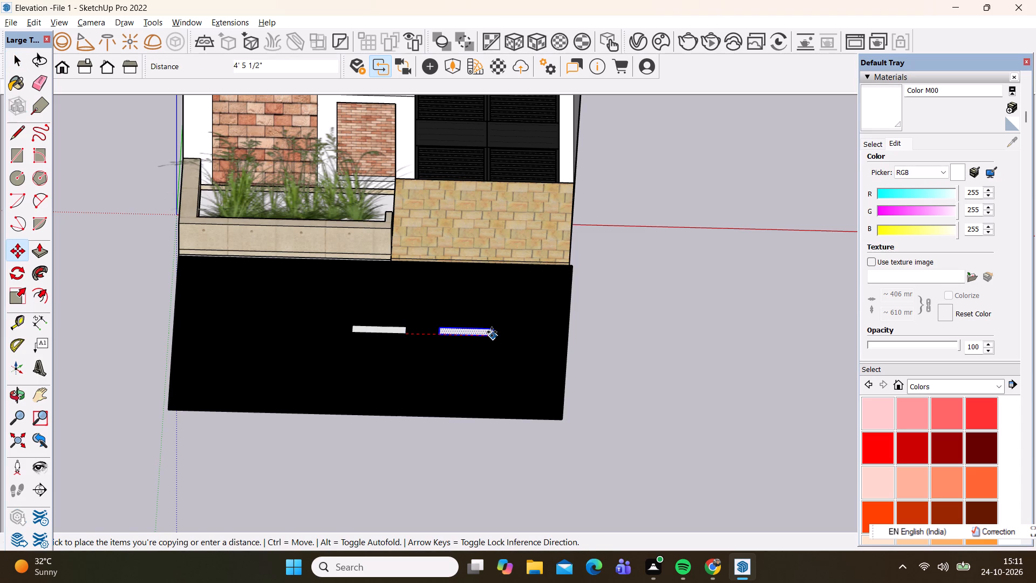
click(492, 332)
click(492, 332)
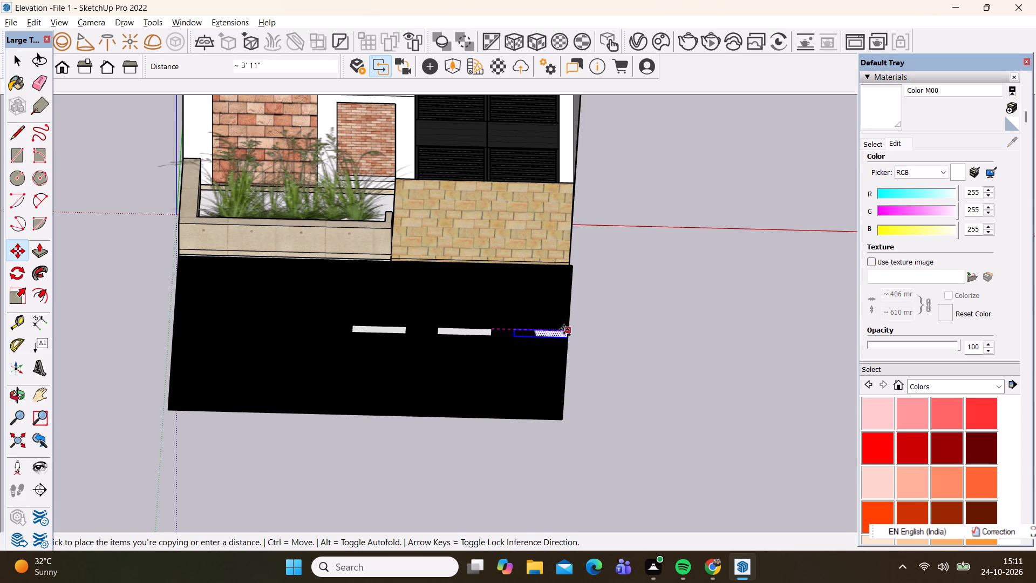
click(561, 330)
click(560, 336)
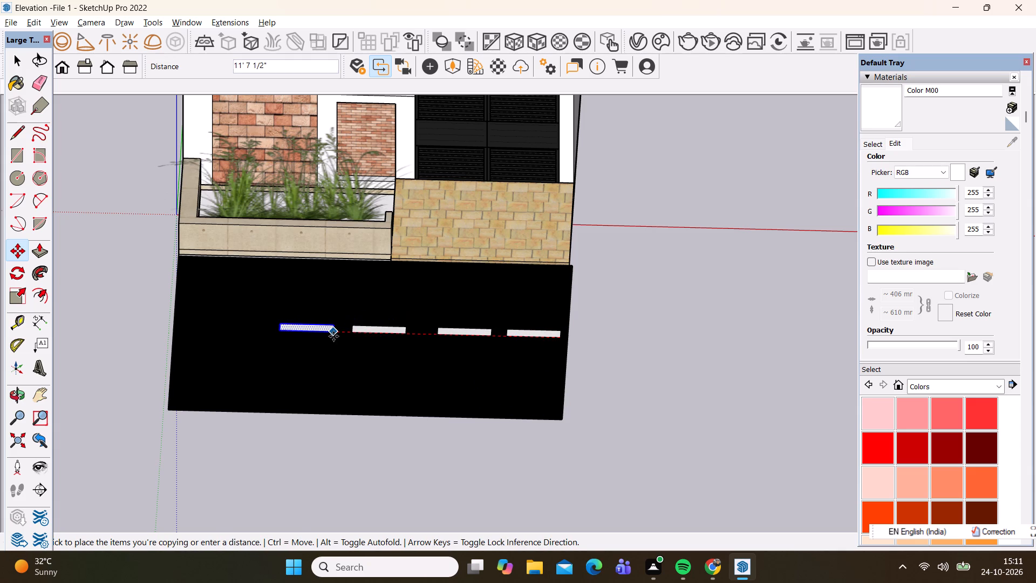
click(333, 337)
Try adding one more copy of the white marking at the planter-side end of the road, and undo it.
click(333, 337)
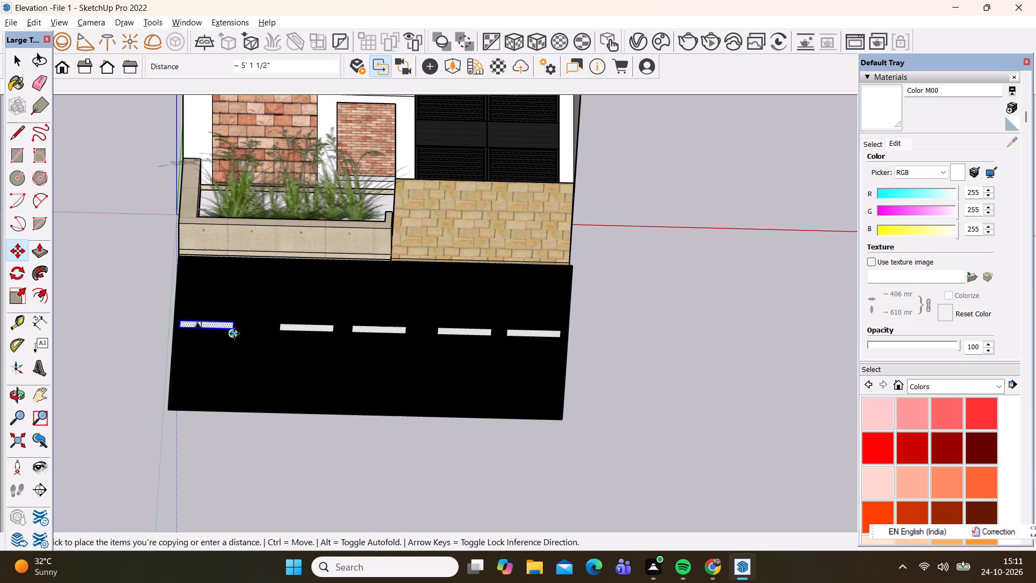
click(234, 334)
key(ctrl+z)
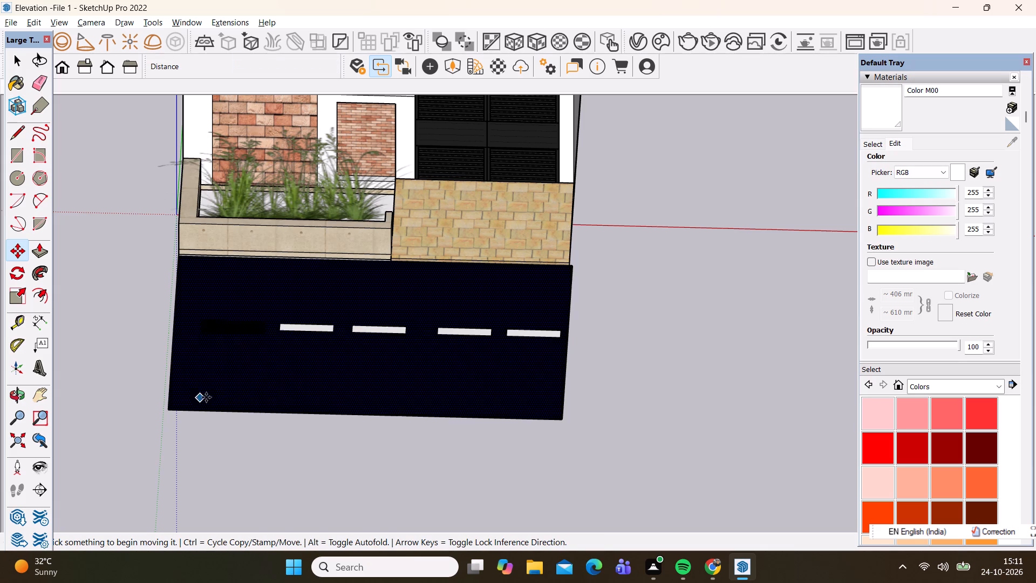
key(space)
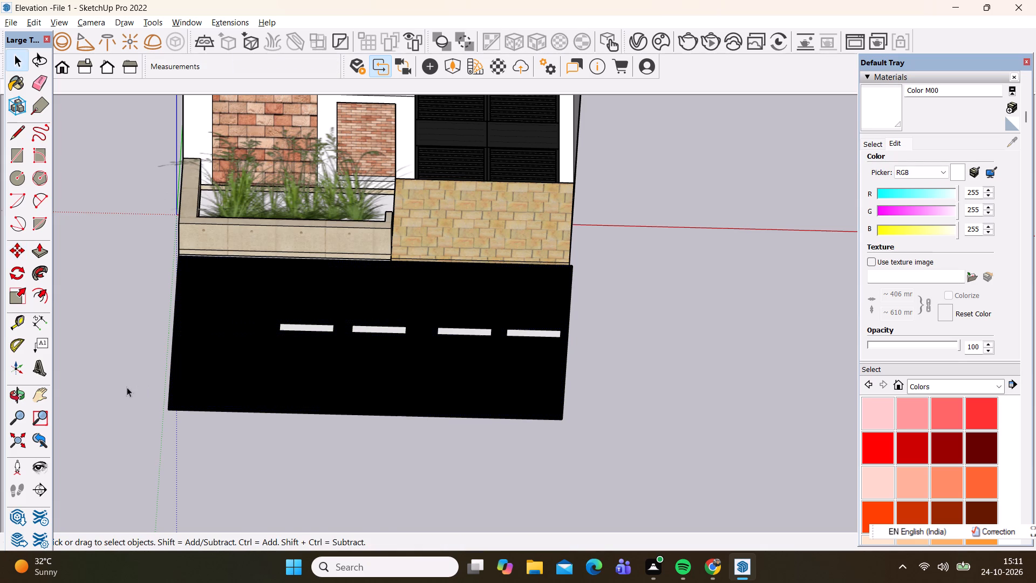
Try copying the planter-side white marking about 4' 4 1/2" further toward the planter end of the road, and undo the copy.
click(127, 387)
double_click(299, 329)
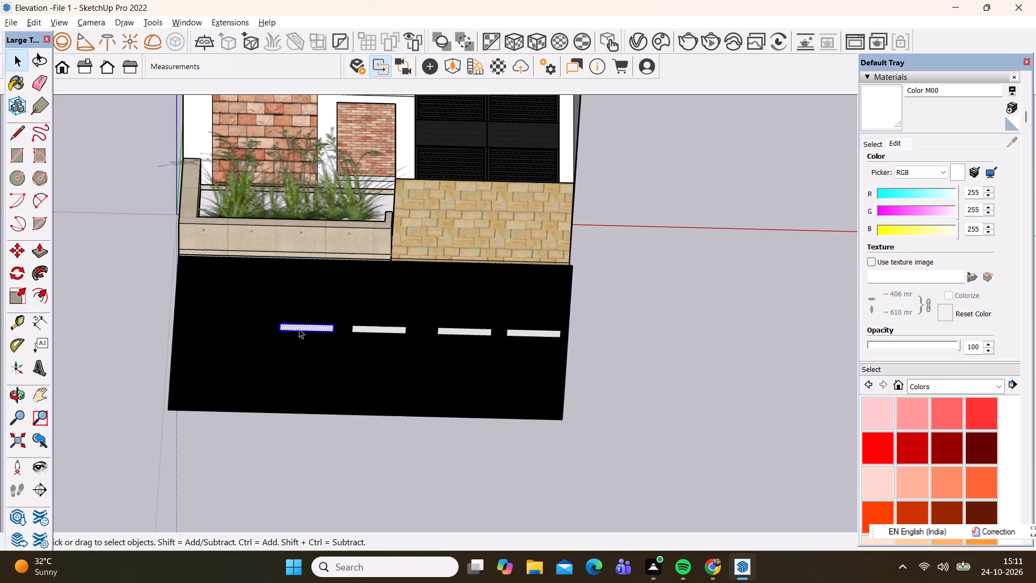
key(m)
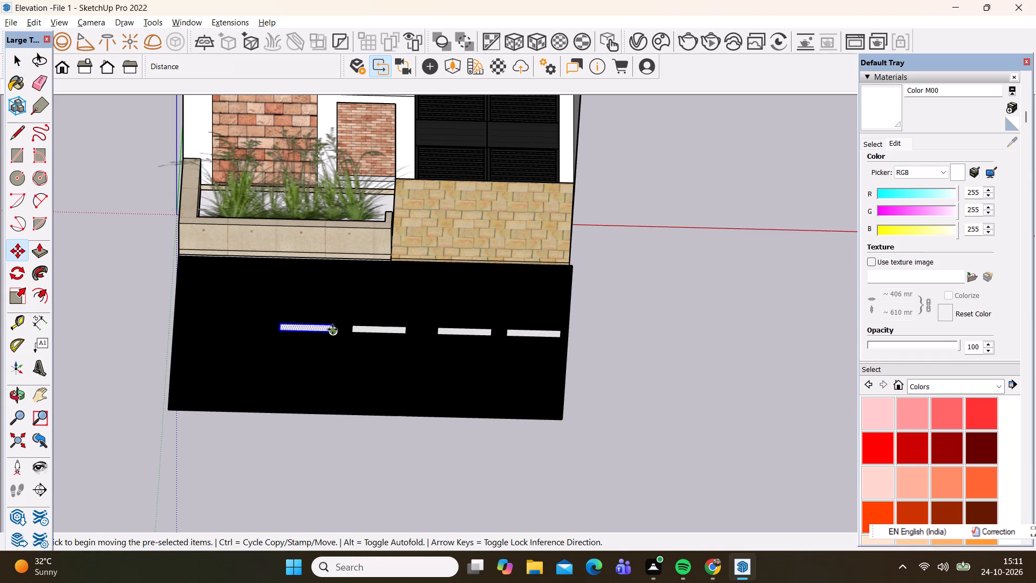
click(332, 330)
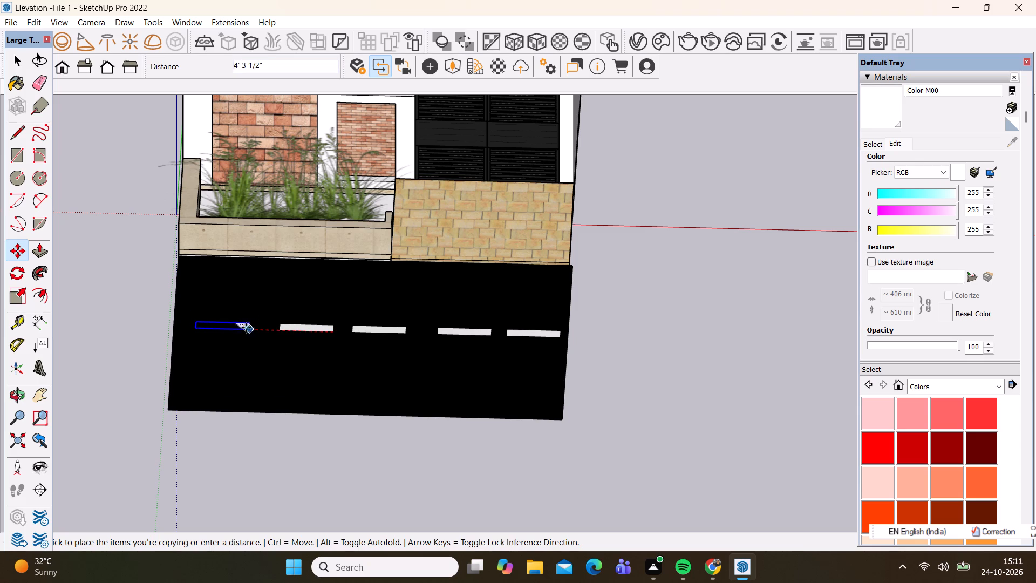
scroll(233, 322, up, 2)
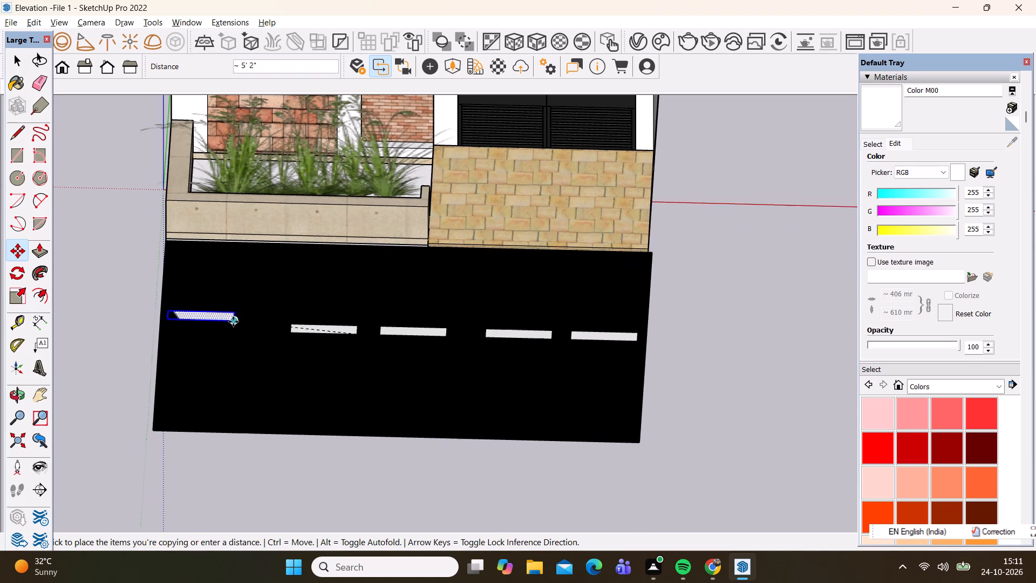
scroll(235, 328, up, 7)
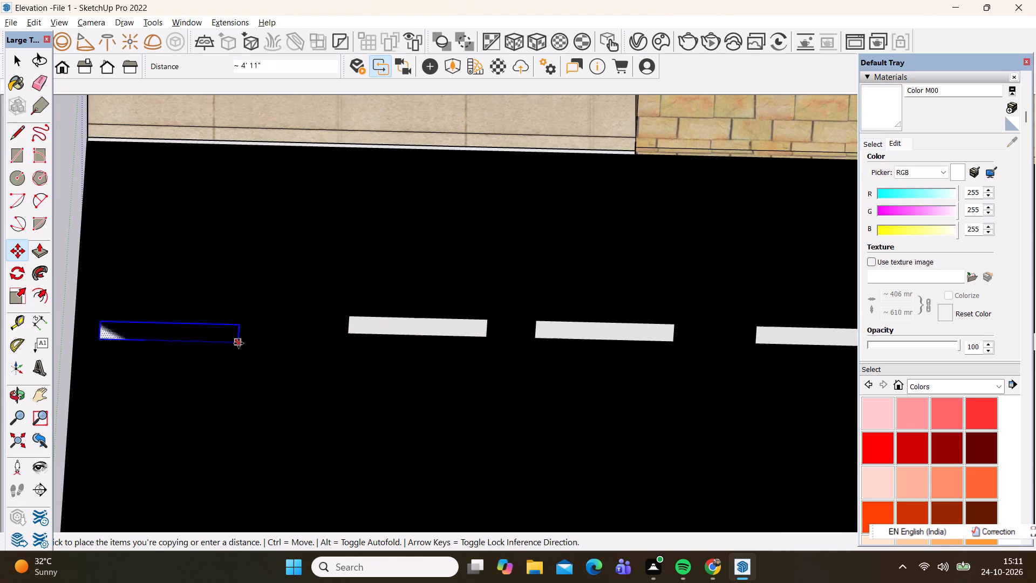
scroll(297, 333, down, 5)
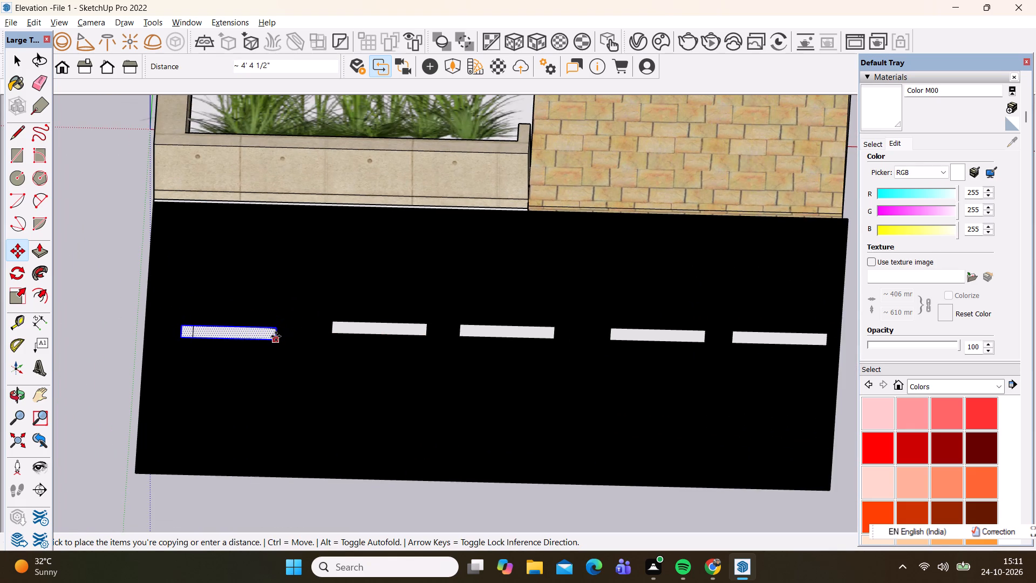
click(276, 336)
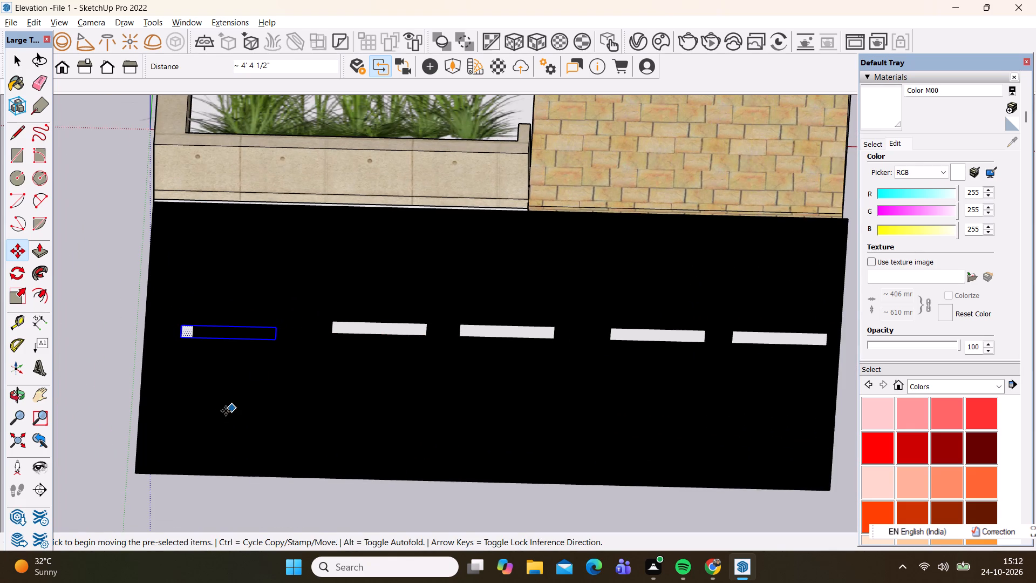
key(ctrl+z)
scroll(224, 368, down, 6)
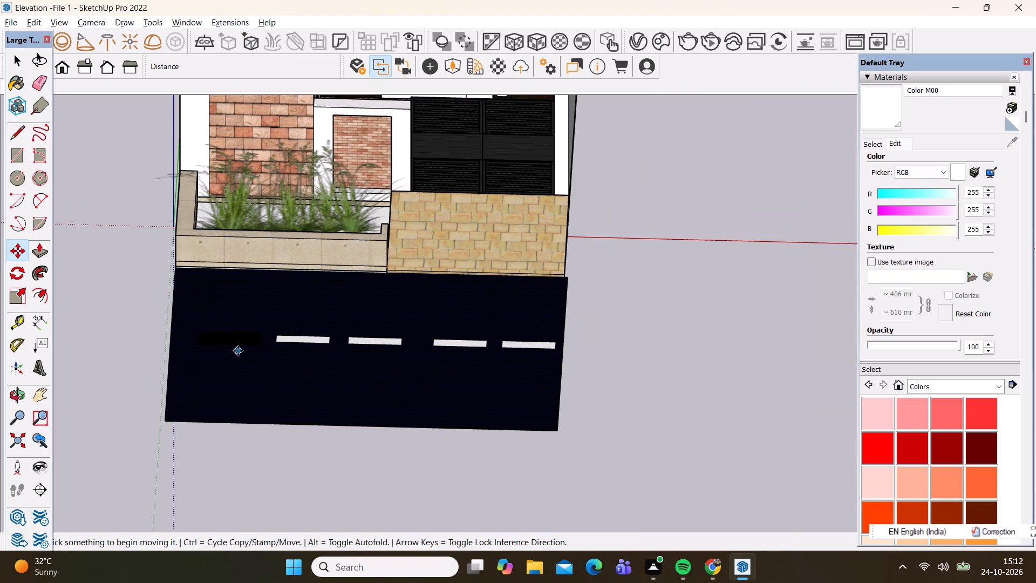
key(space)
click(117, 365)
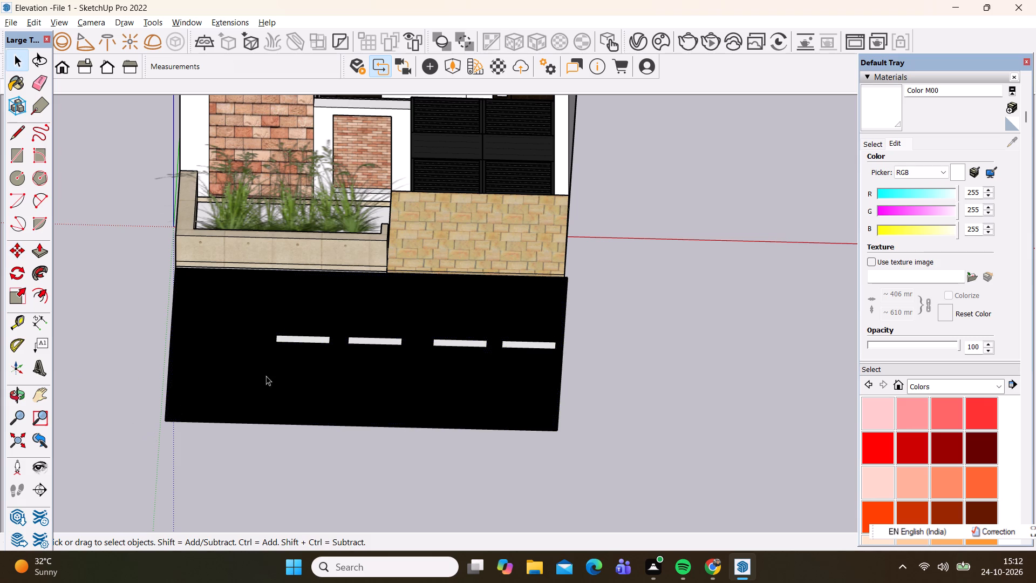
Move the planter-side white marking about 4' 3" along the road, close to the road's planter-side end.
double_click(299, 341)
double_click(301, 337)
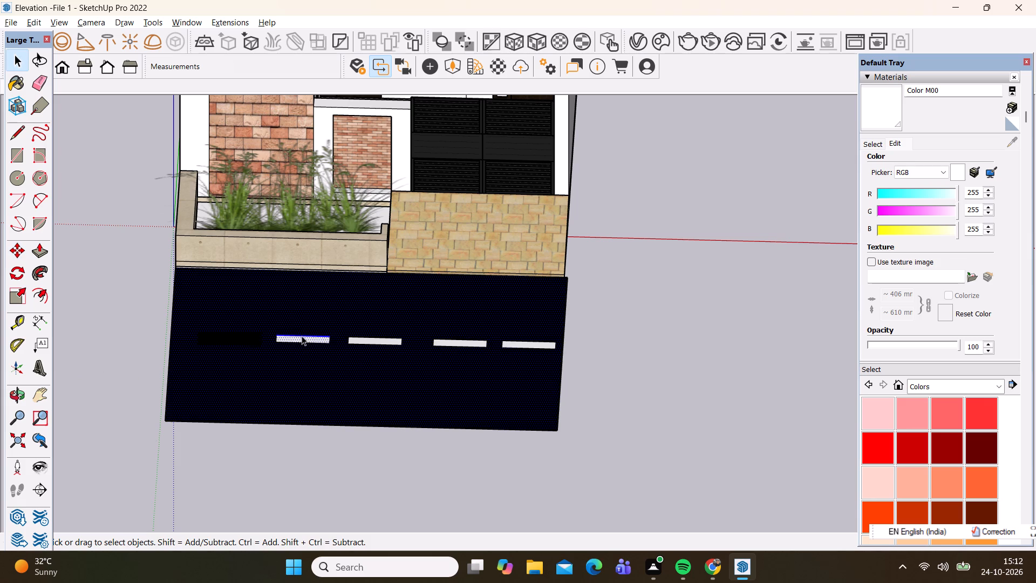
click(124, 314)
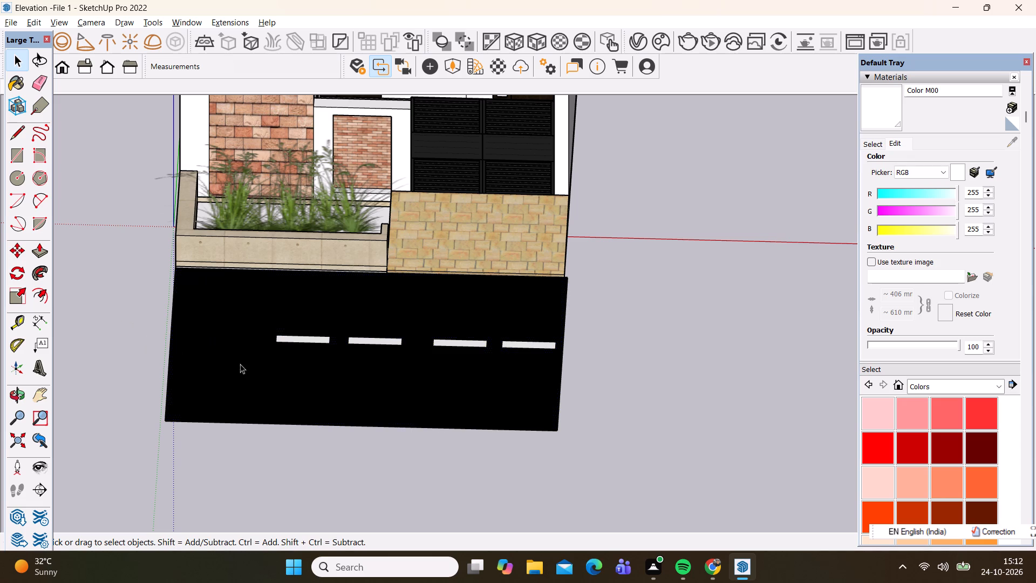
double_click(302, 340)
key(m)
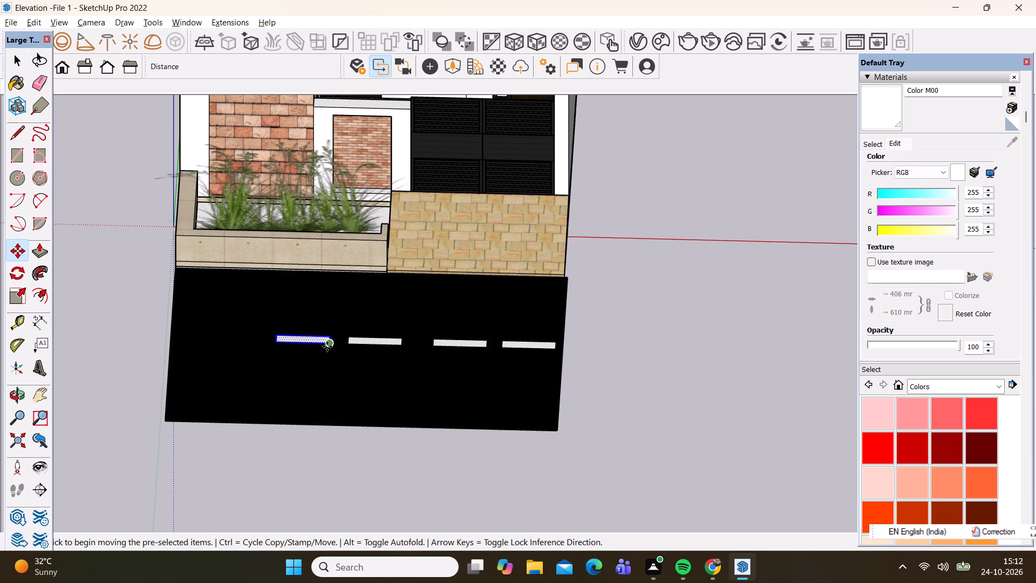
click(327, 347)
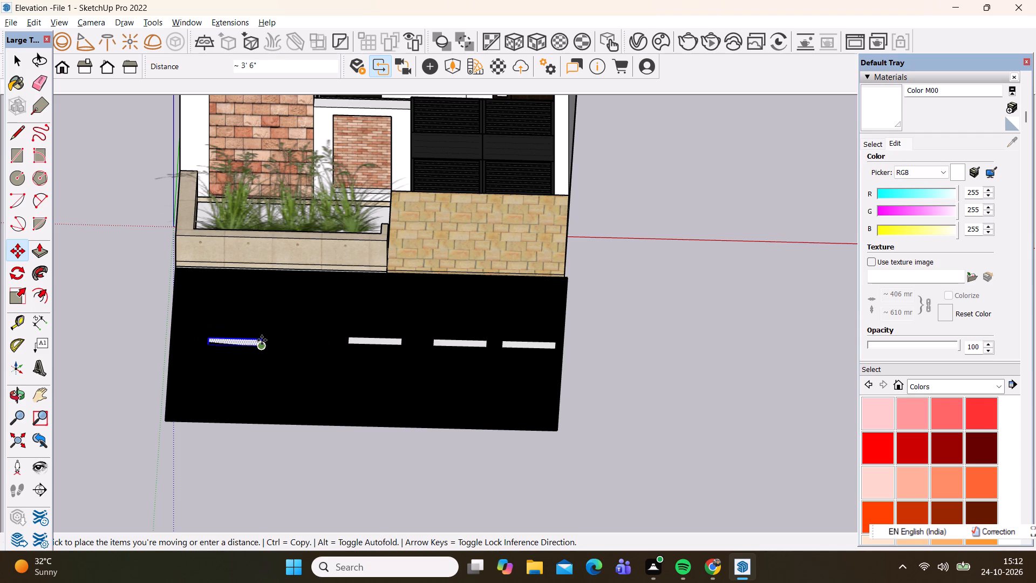
click(248, 334)
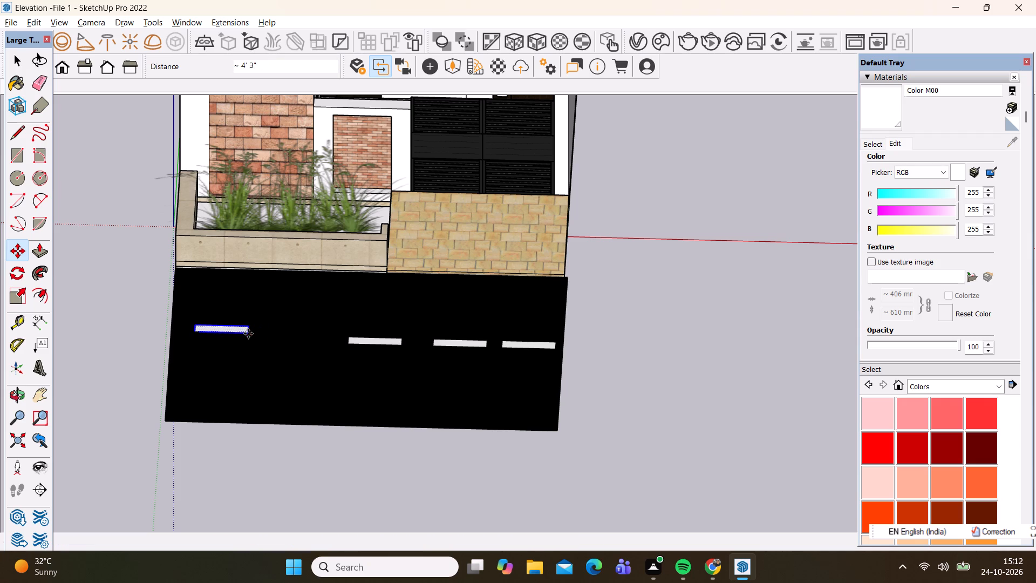
key(space)
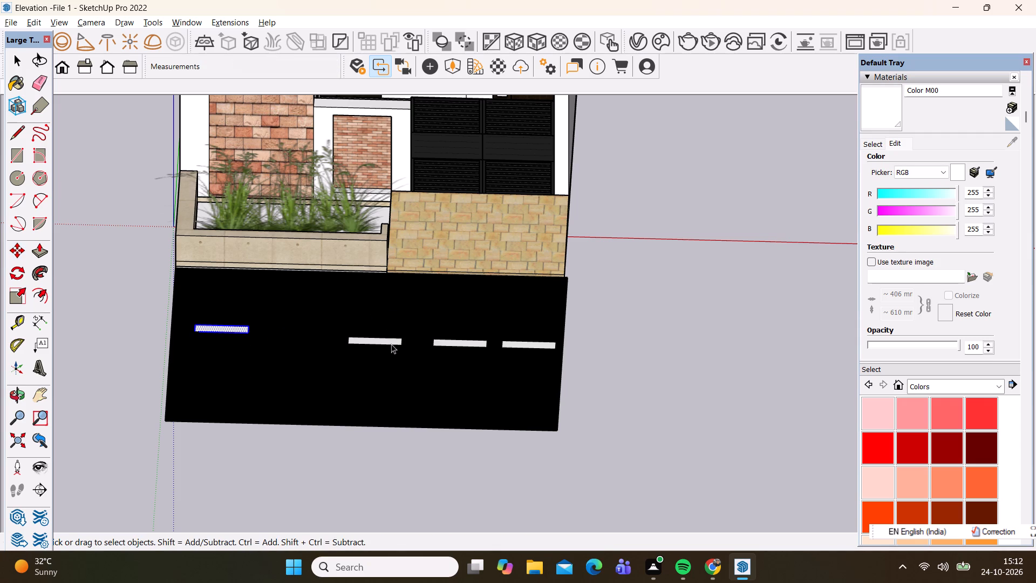
Move the second white marking from the planter side about 3' 8" toward the first, roughly in line with it.
double_click(391, 343)
key(m)
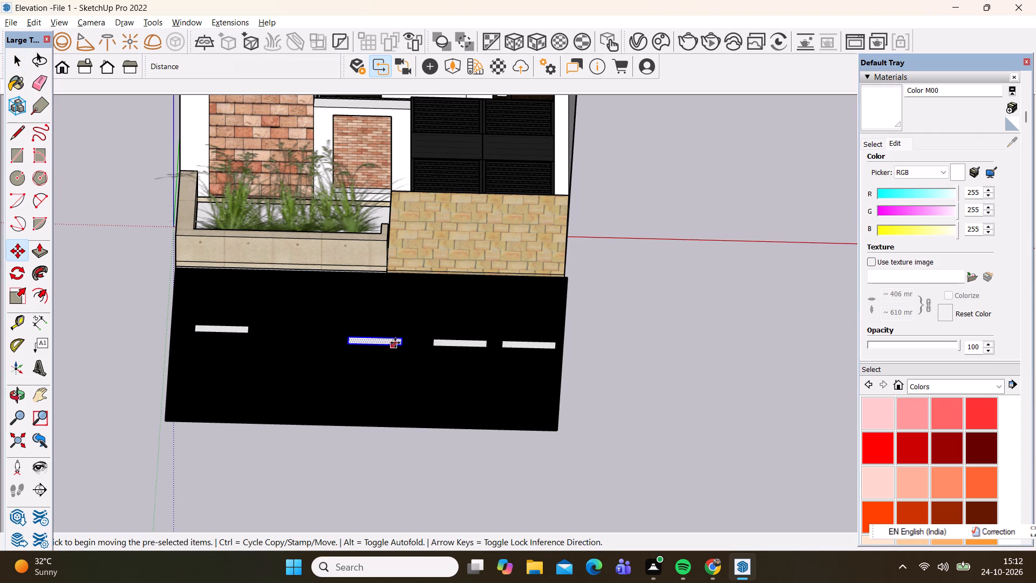
click(396, 345)
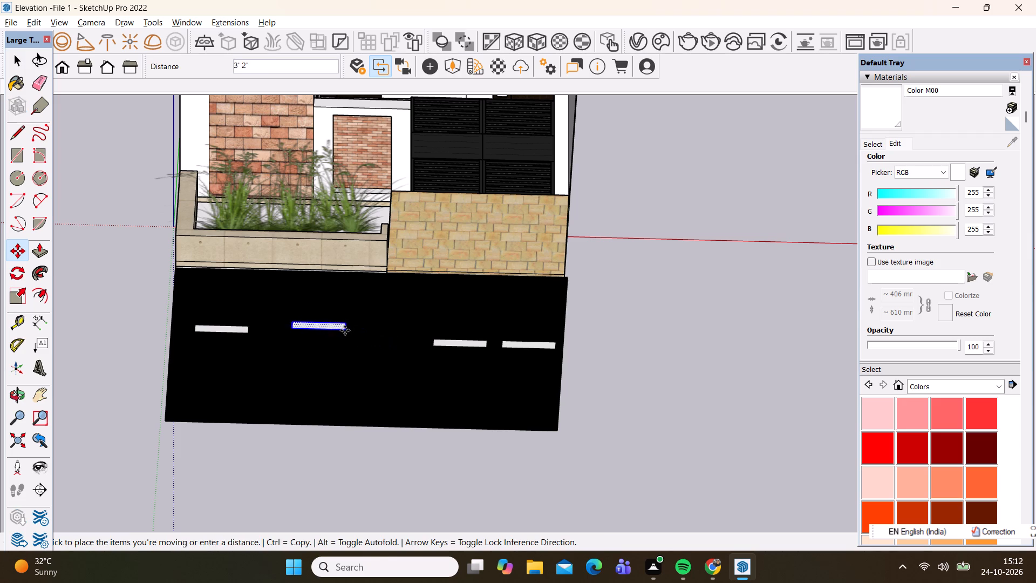
click(332, 335)
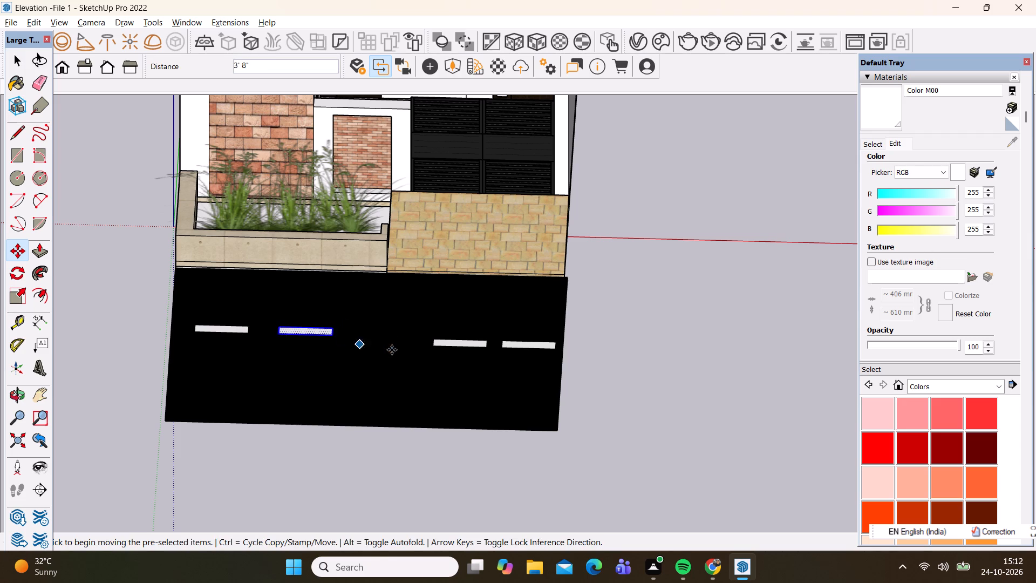
key(space)
Move the third white marking toward the planter side, in line with the first two and leaving a gap after the second.
click(473, 343)
click(472, 342)
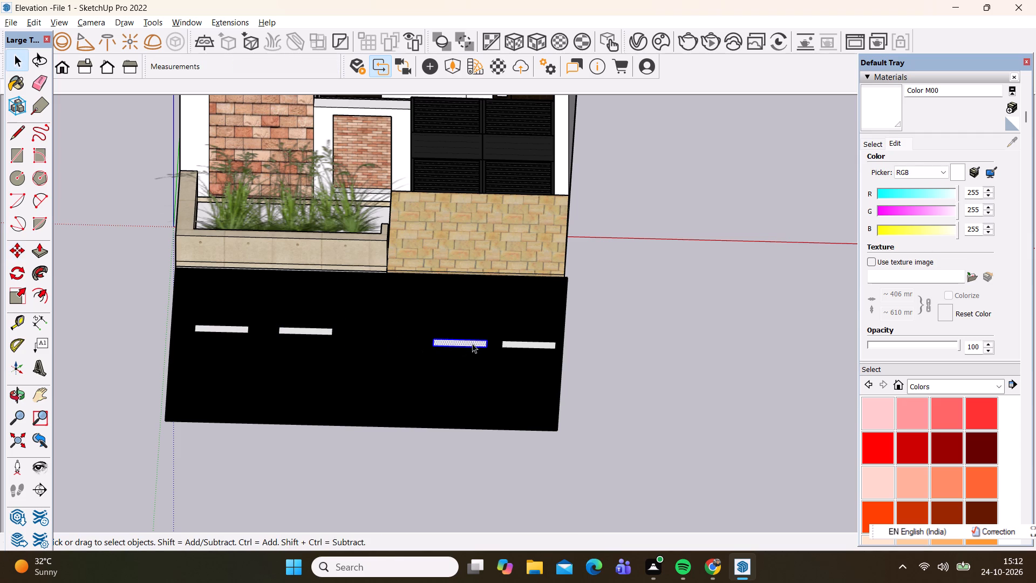
key(m)
click(486, 347)
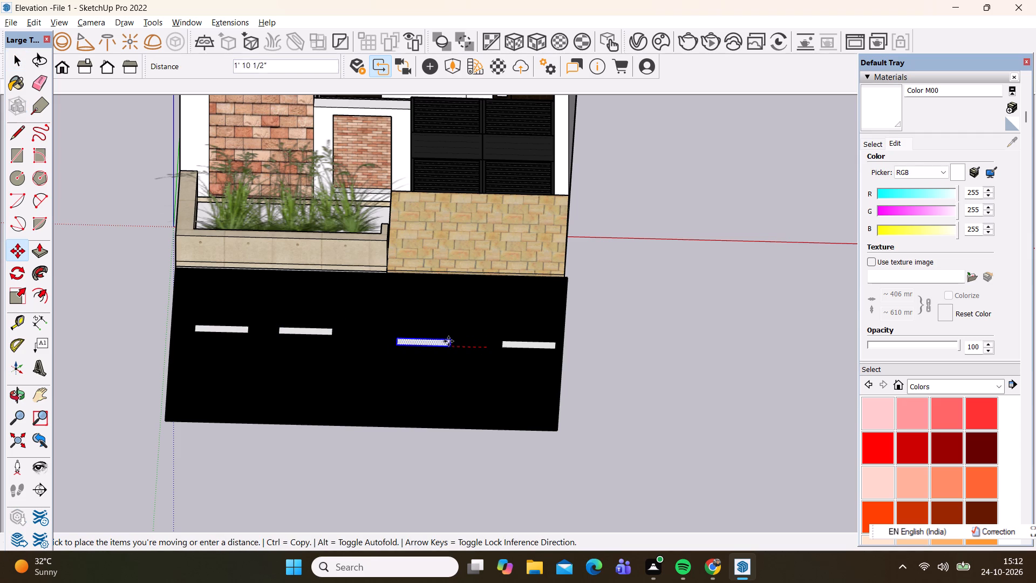
click(435, 337)
key(space)
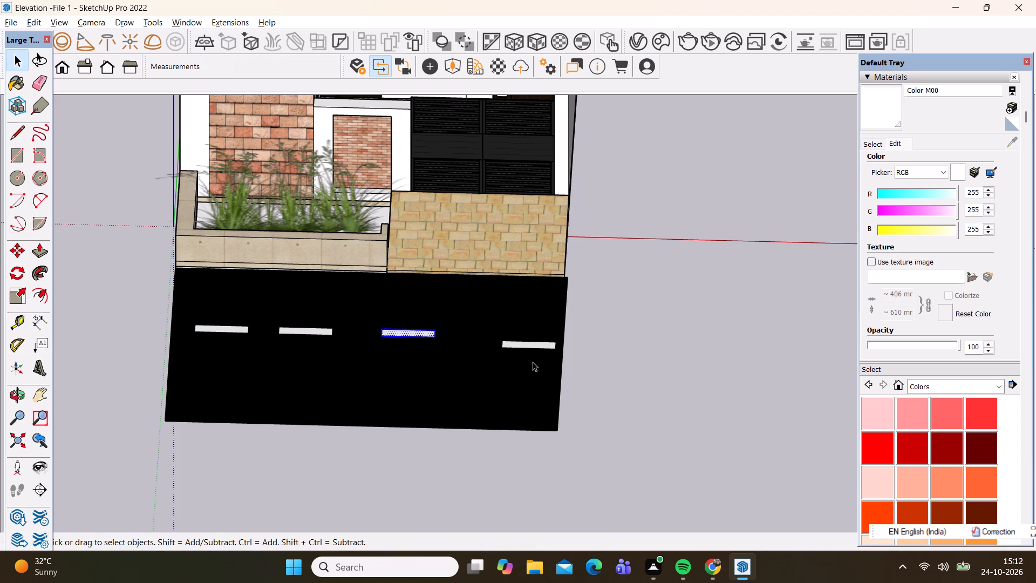
Move the driveway-end white marking slightly inward from the road's edge, in line with the other three.
double_click(548, 343)
double_click(546, 344)
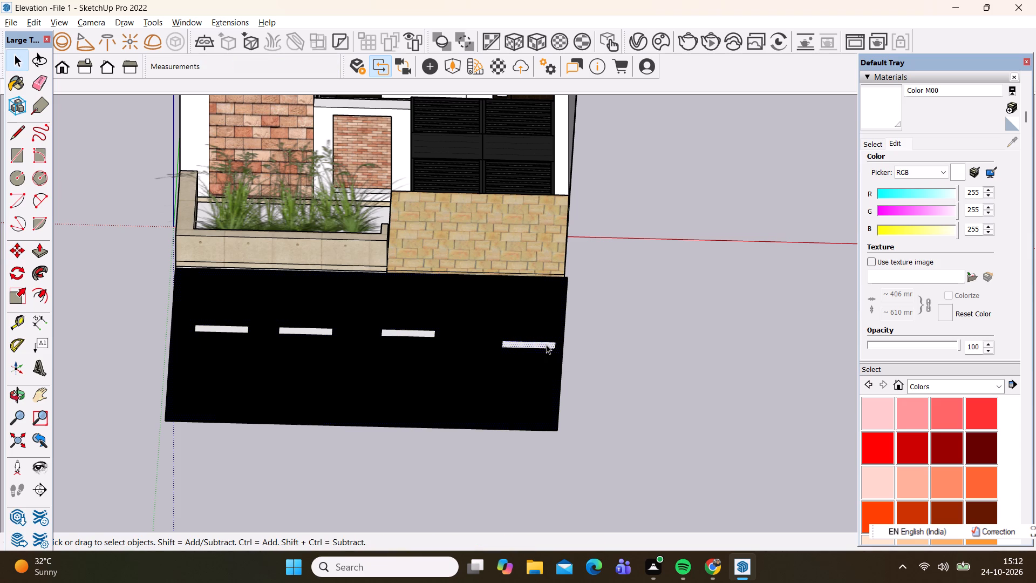
key(m)
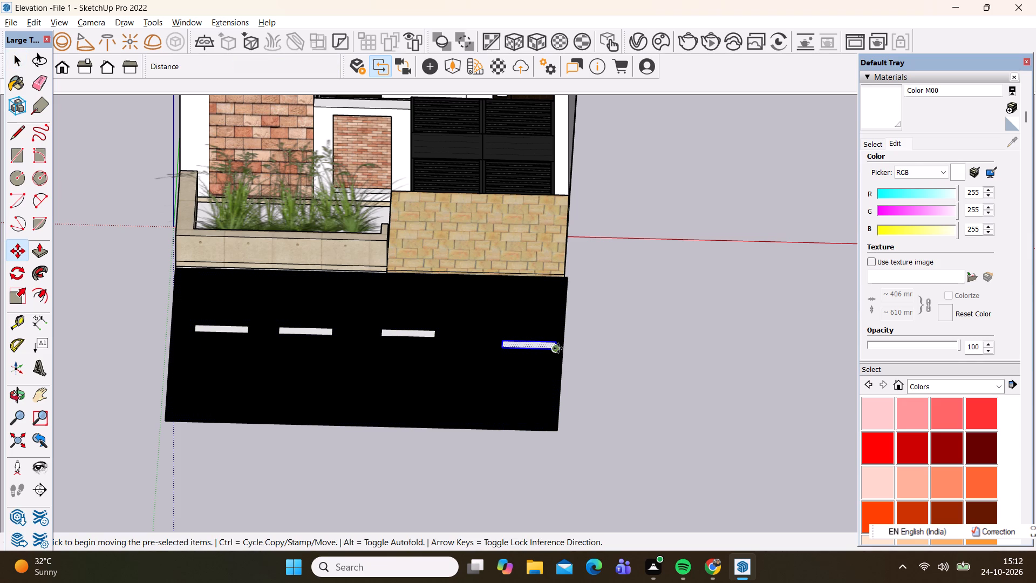
click(558, 348)
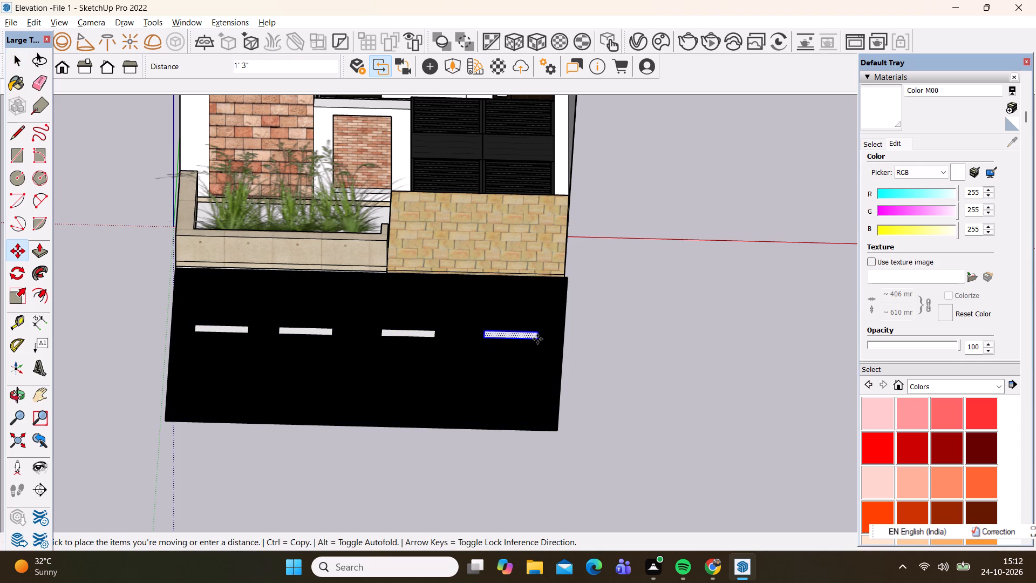
click(534, 340)
key(space)
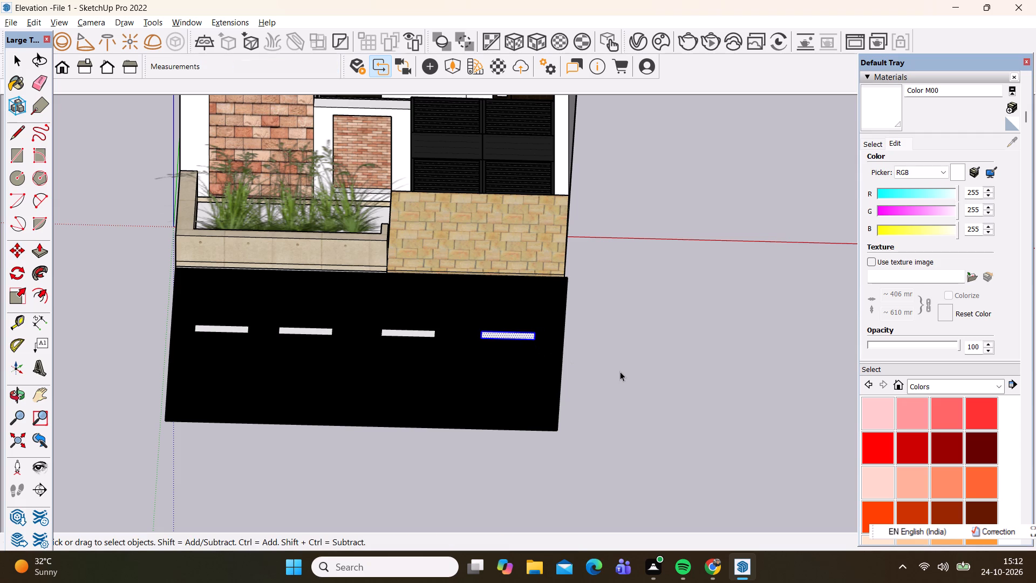
click(621, 371)
Examine the road and the spacing of its white markings against the whole house front from several distances and angles.
scroll(192, 406, down, 5)
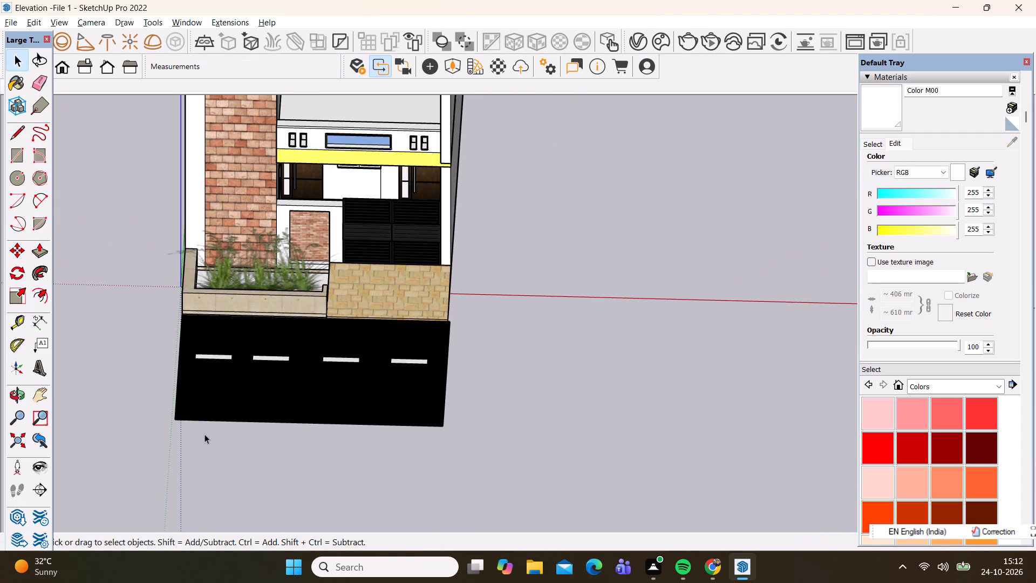
scroll(205, 434, down, 1)
scroll(161, 391, up, 6)
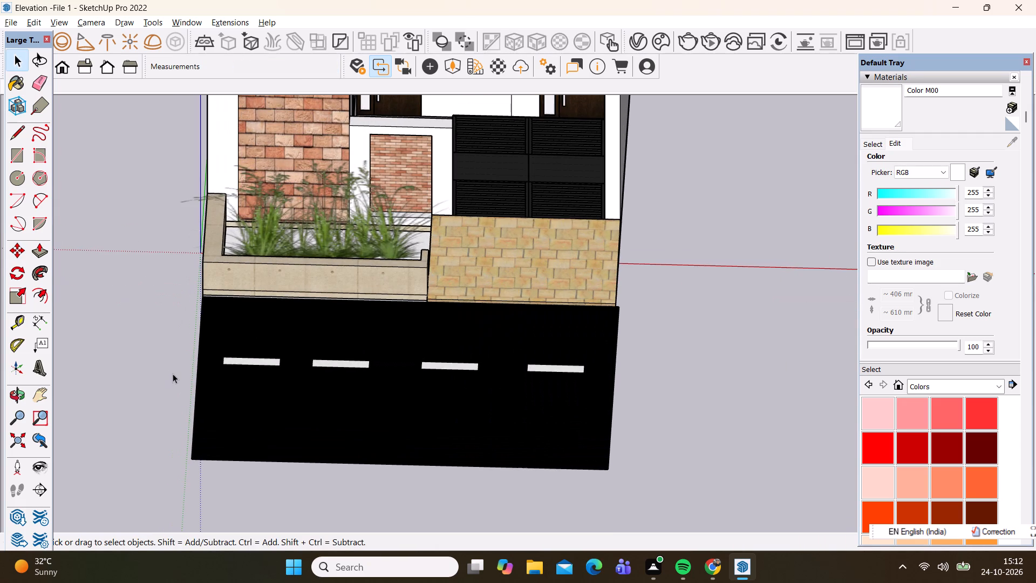
scroll(171, 374, down, 6)
scroll(381, 377, down, 3)
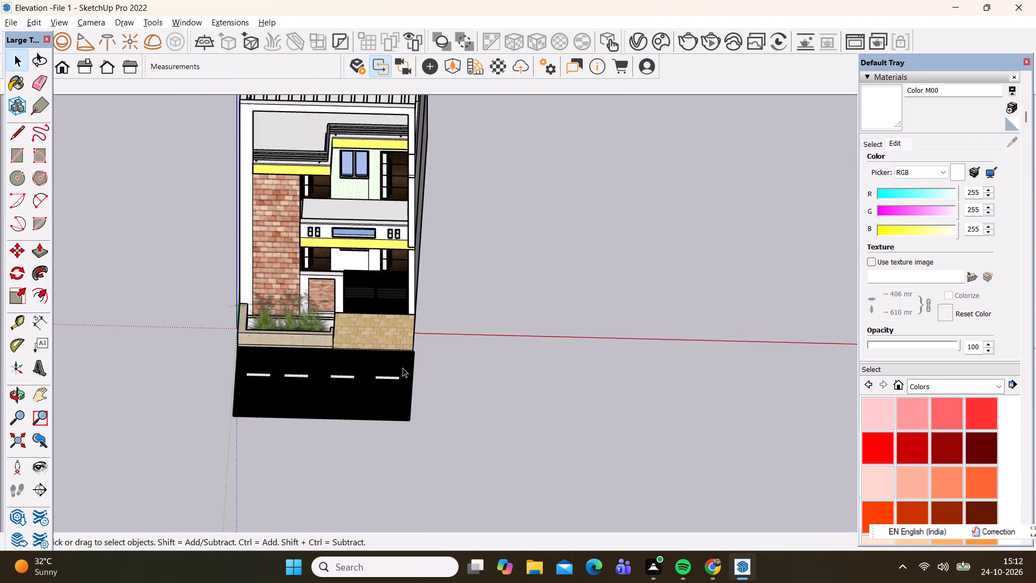
scroll(403, 368, down, 2)
middle_drag(357, 453, 383, 484)
scroll(384, 470, down, 1)
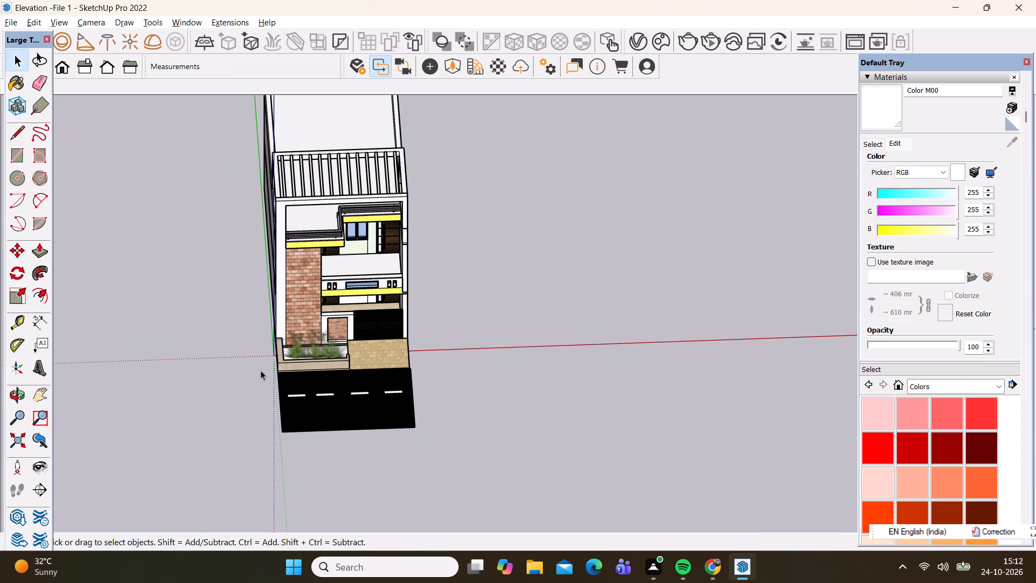
scroll(200, 300, up, 3)
scroll(203, 309, down, 7)
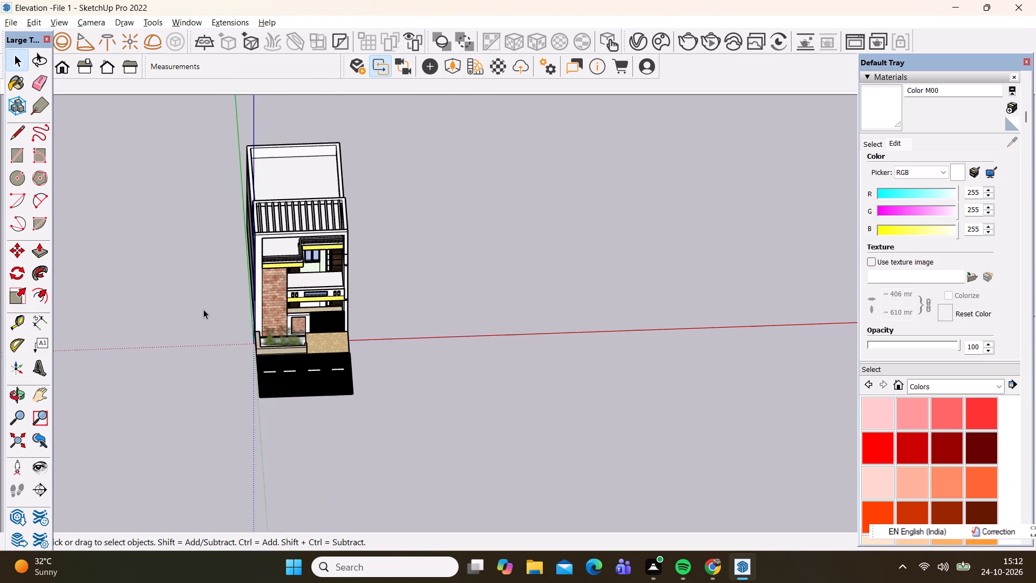
scroll(262, 123, up, 3)
scroll(244, 177, up, 2)
scroll(242, 422, down, 3)
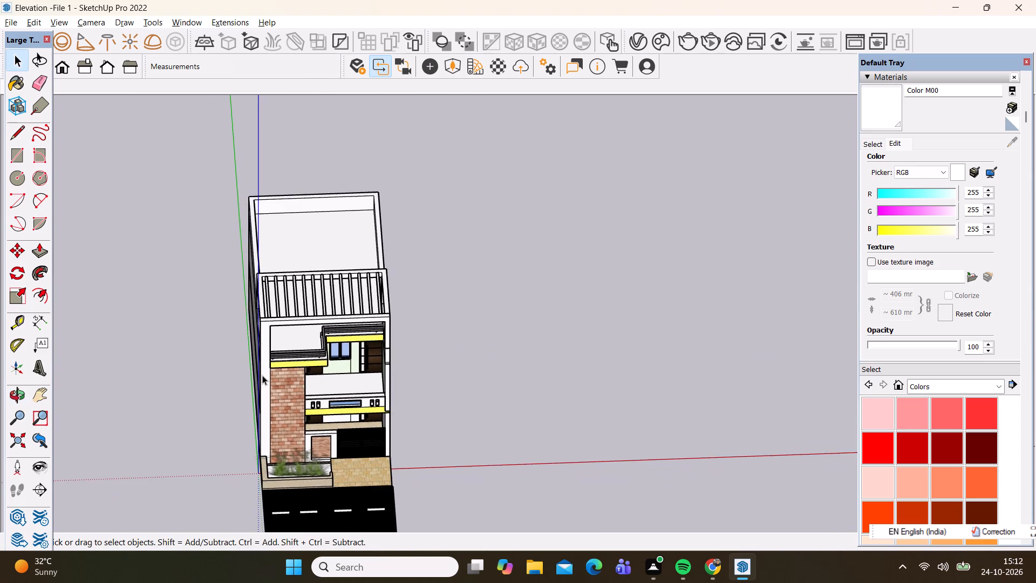
scroll(262, 375, down, 1)
middle_drag(226, 492, 223, 474)
scroll(259, 314, down, 1)
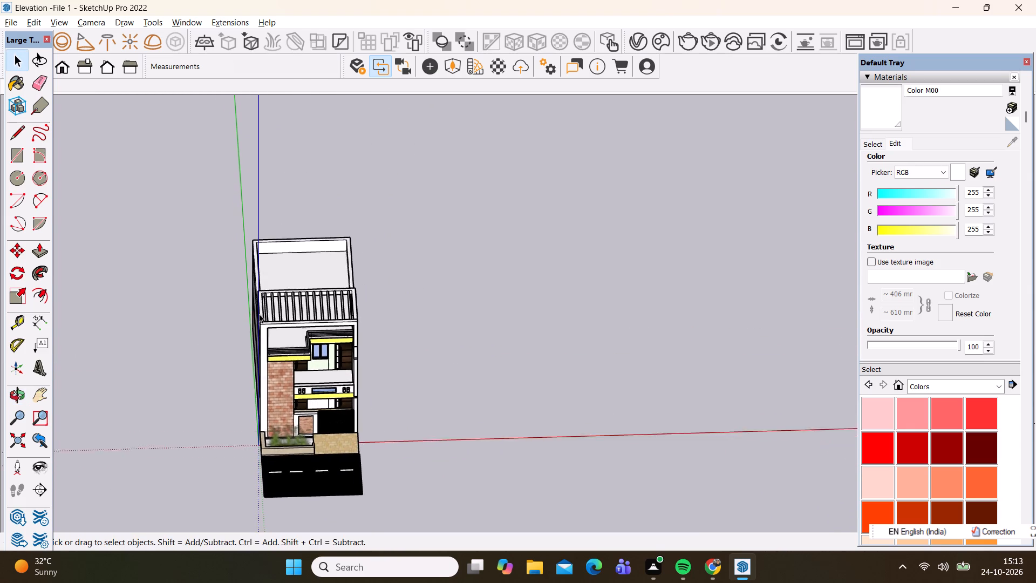
scroll(259, 314, down, 3)
scroll(241, 464, up, 10)
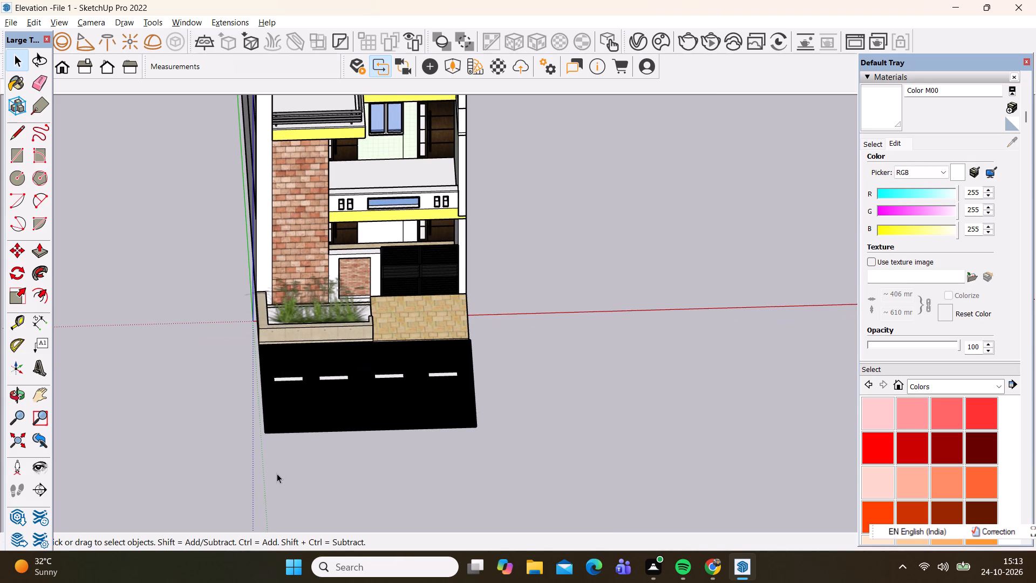
scroll(315, 393, up, 6)
middle_drag(330, 387, 322, 500)
scroll(330, 410, down, 1)
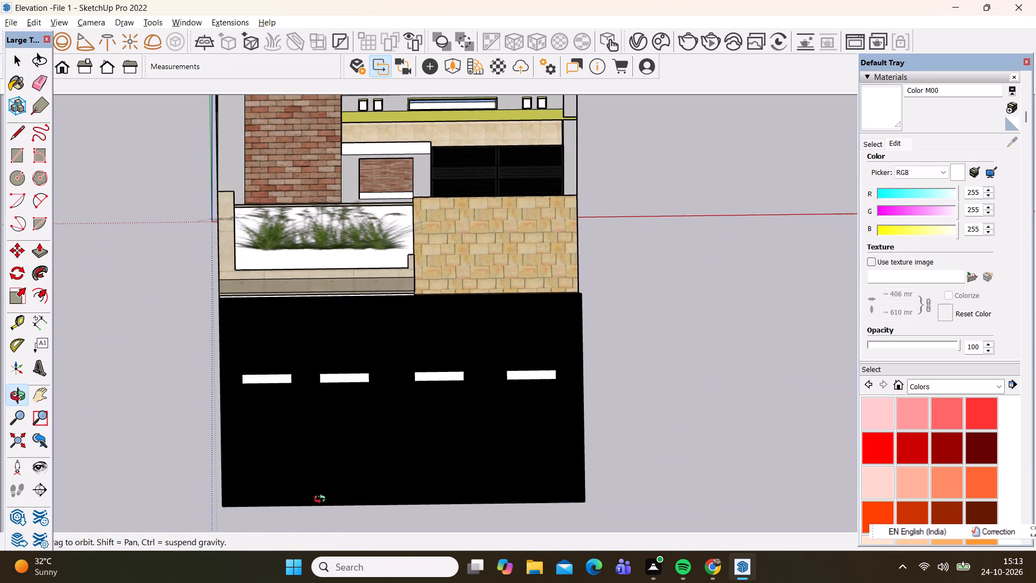
middle_drag(322, 500, 318, 421)
click(318, 444)
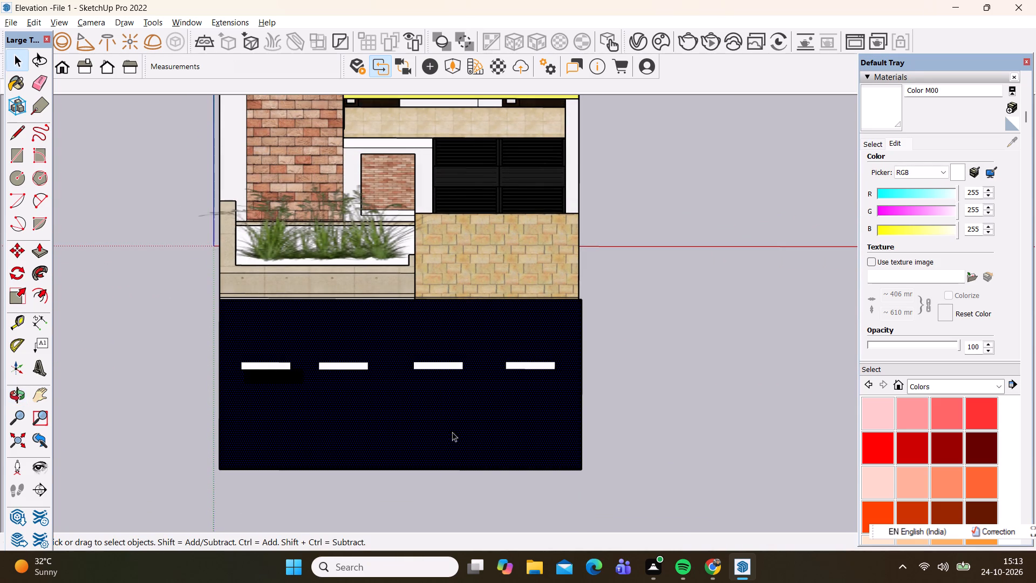
Examine the road, its white markings and the planter against the whole house front, up close and from an angled view.
click(655, 411)
scroll(374, 358, up, 3)
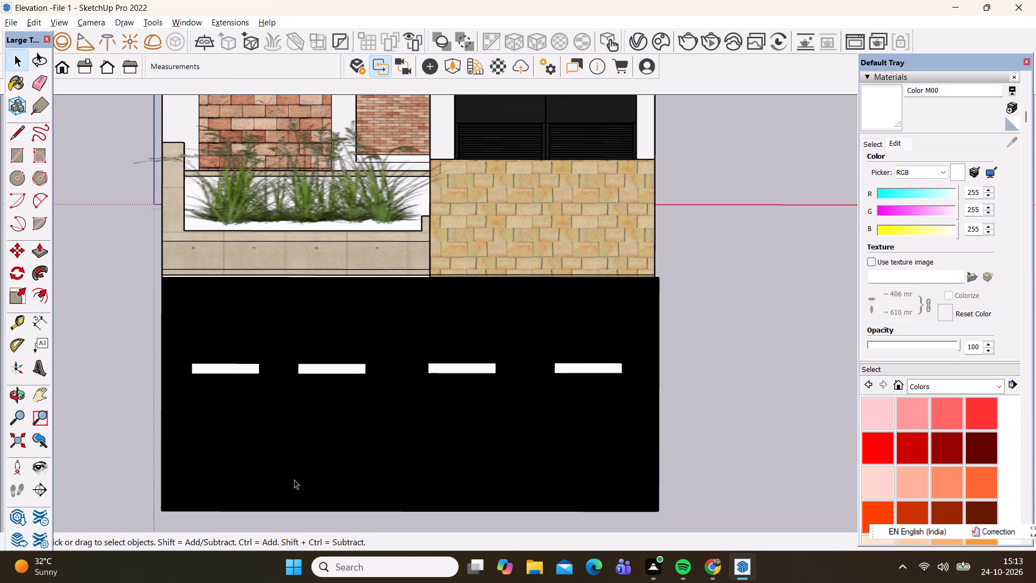
scroll(373, 397, down, 13)
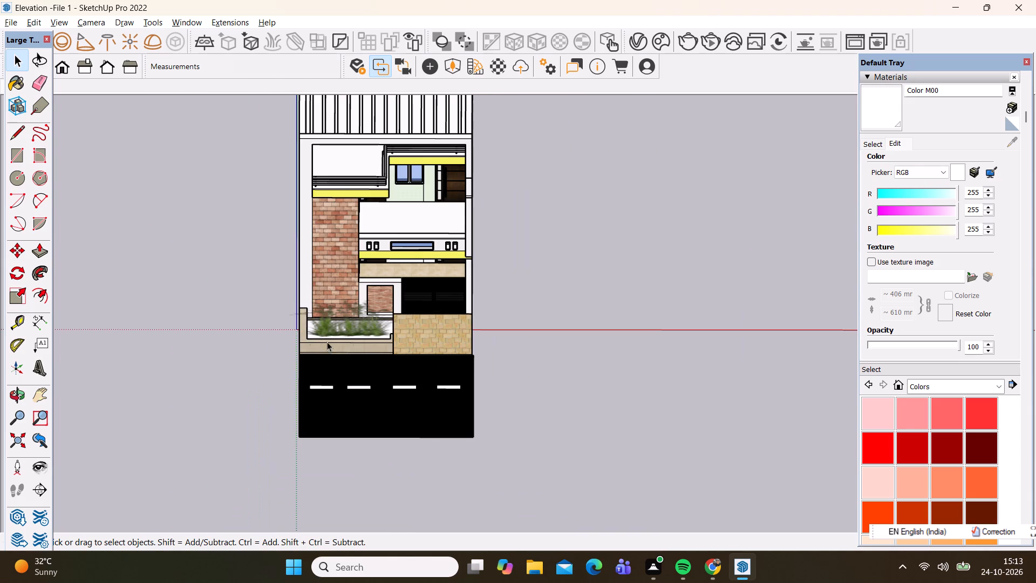
scroll(307, 316, up, 10)
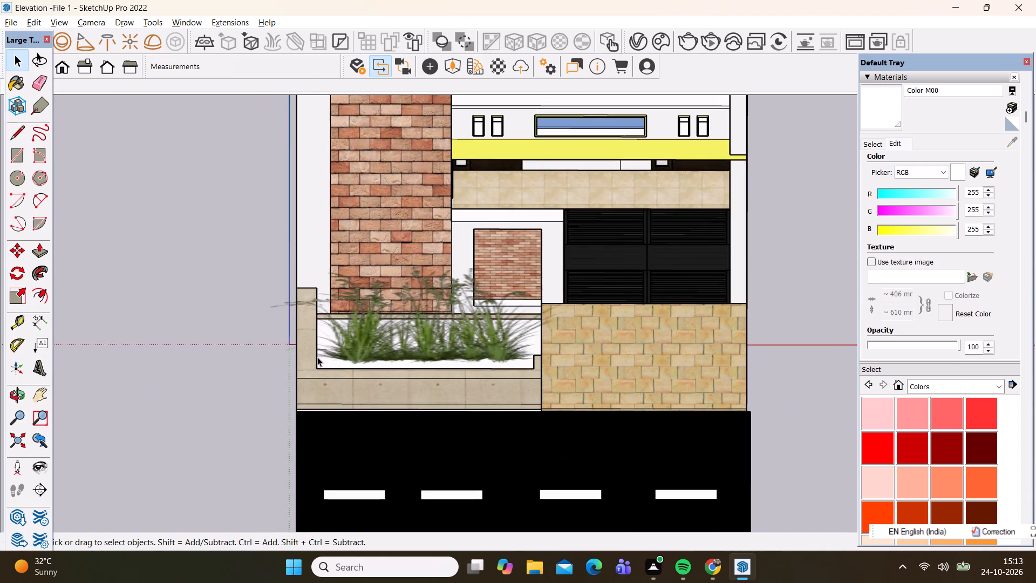
scroll(317, 357, down, 12)
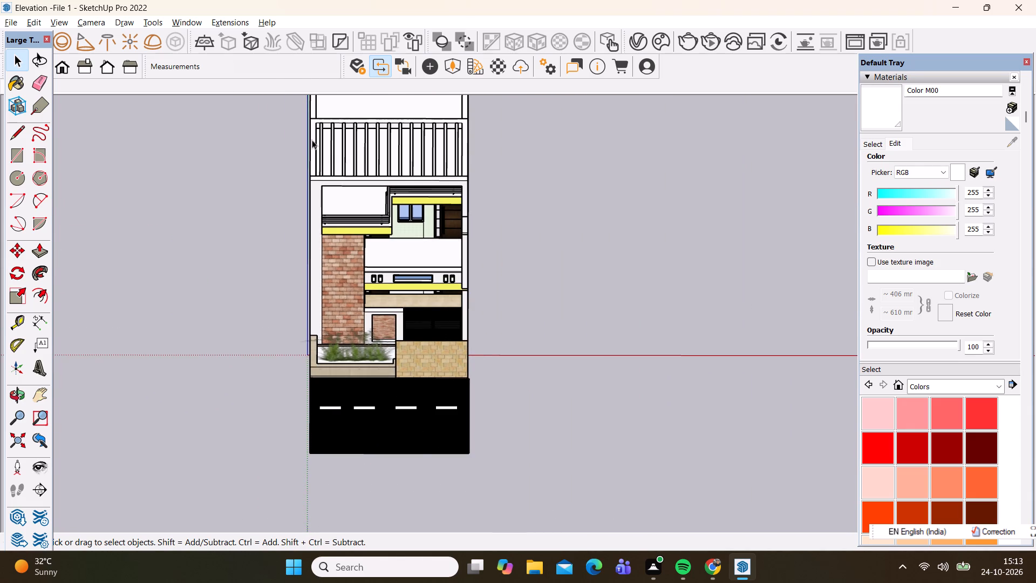
scroll(390, 325, down, 7)
scroll(380, 290, up, 6)
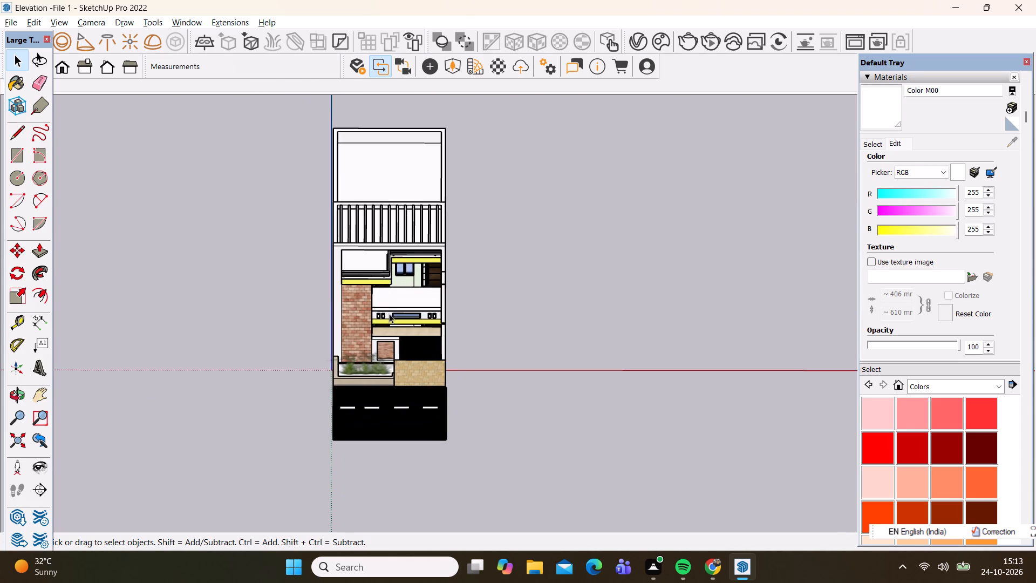
scroll(398, 425, up, 5)
middle_drag(426, 441, 435, 327)
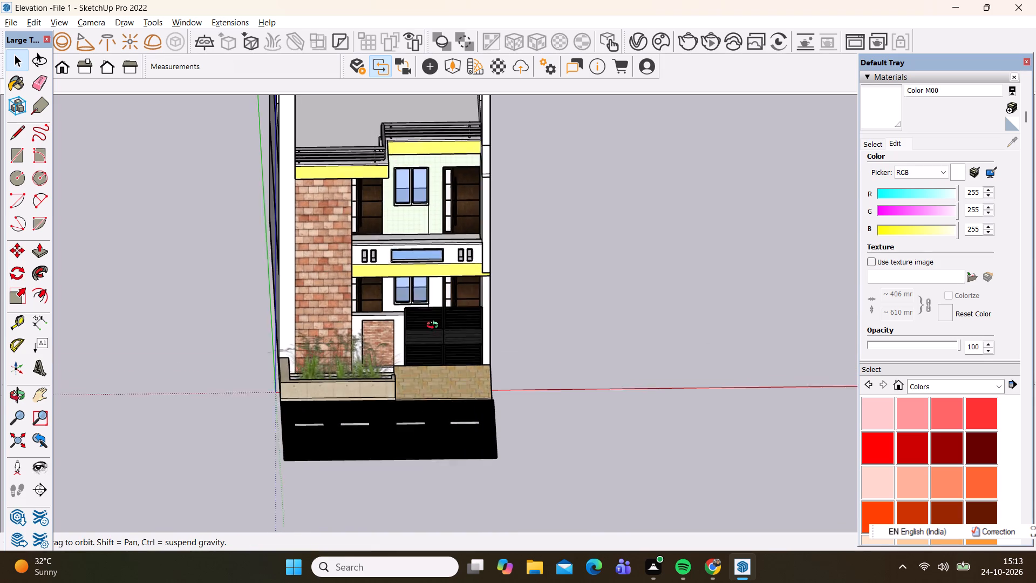
middle_drag(435, 327, 426, 327)
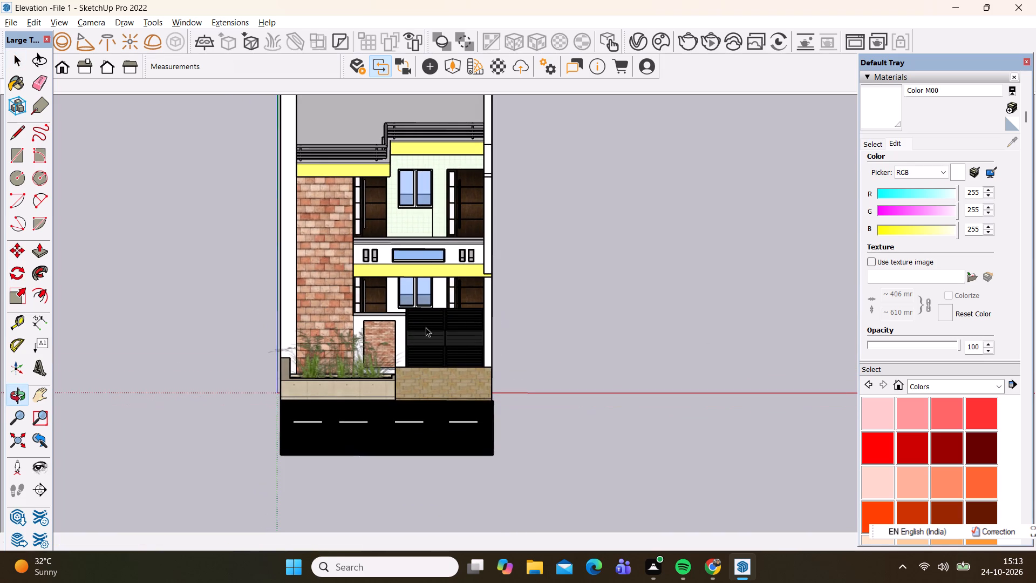
scroll(485, 351, down, 6)
middle_drag(469, 392, 486, 365)
scroll(496, 224, up, 3)
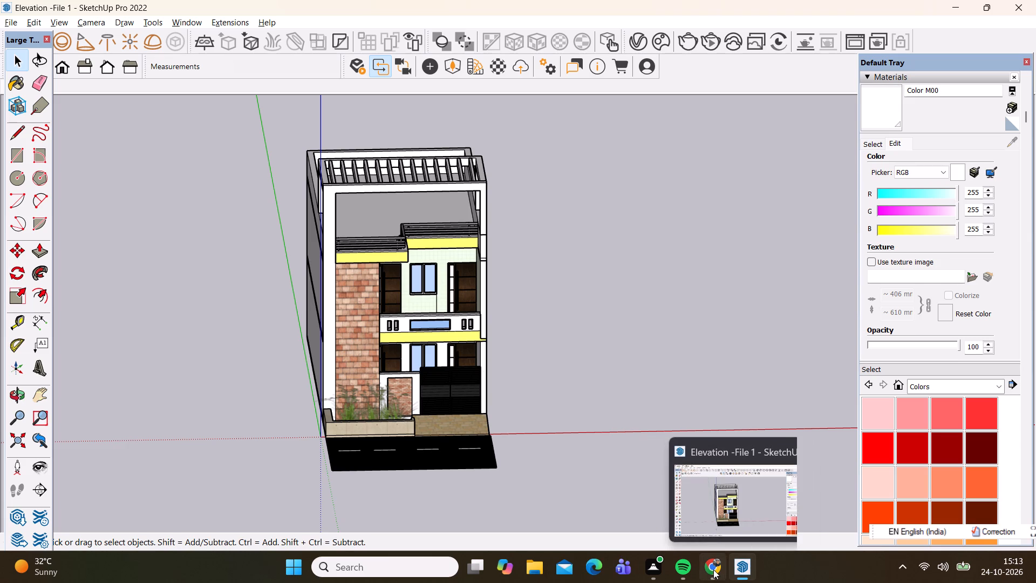
Switch to 3D Warehouse in Chrome and search the models for "car".
click(711, 492)
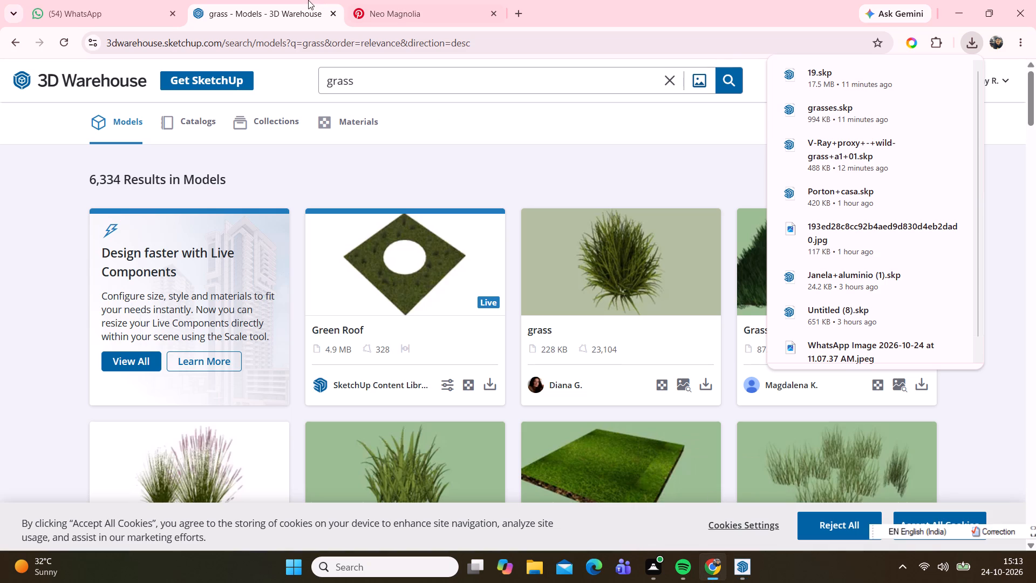
drag(367, 78, 265, 90)
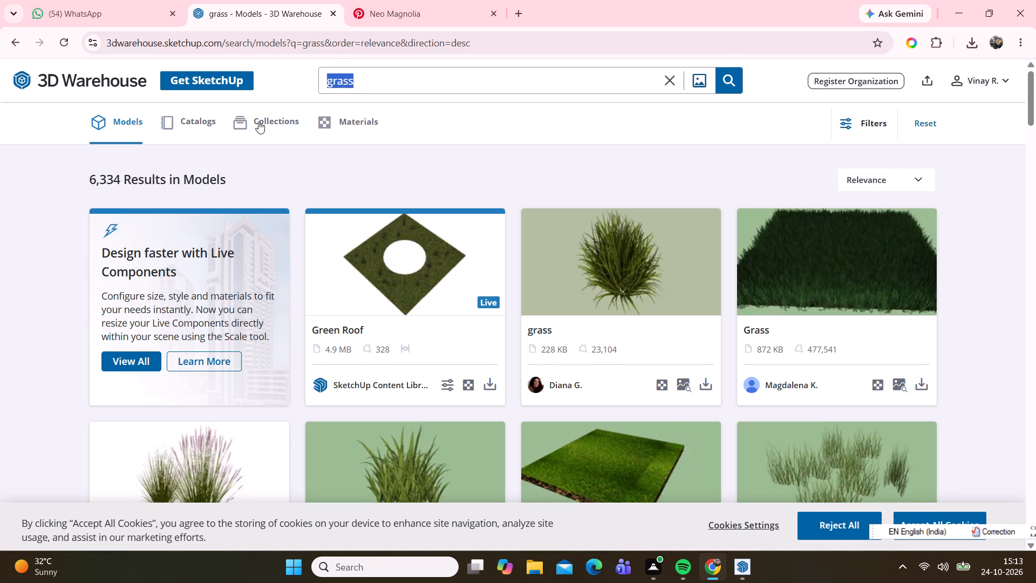
text(car)
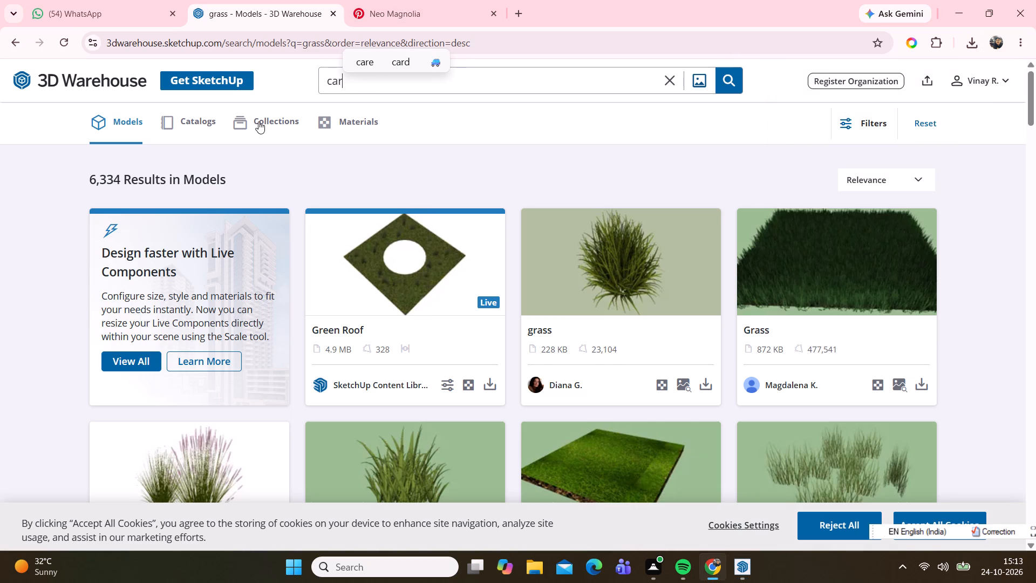
key(Return)
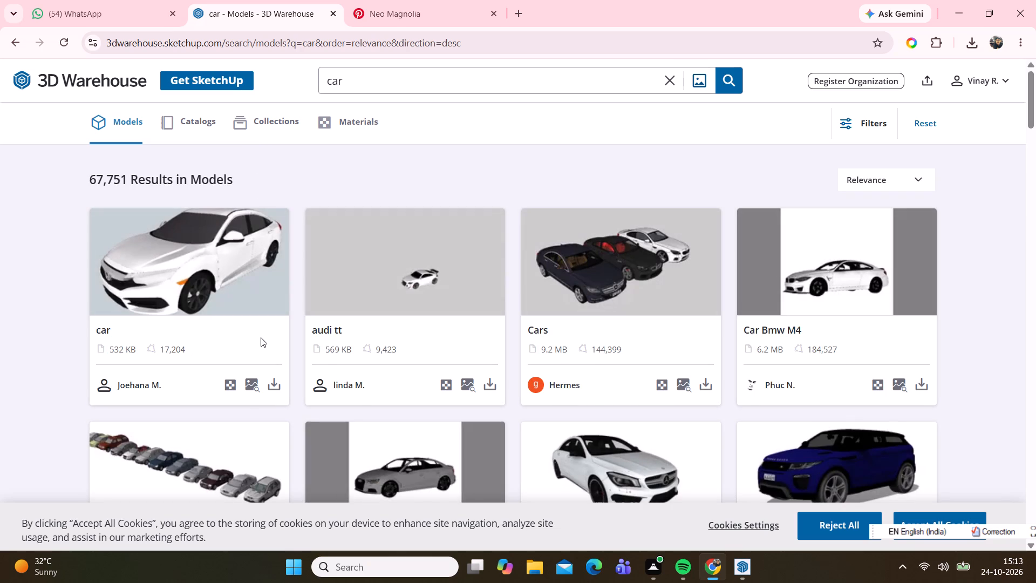
Browse the 3D Warehouse car results for a model suited to the road in front of the house.
scroll(267, 338, down, 2)
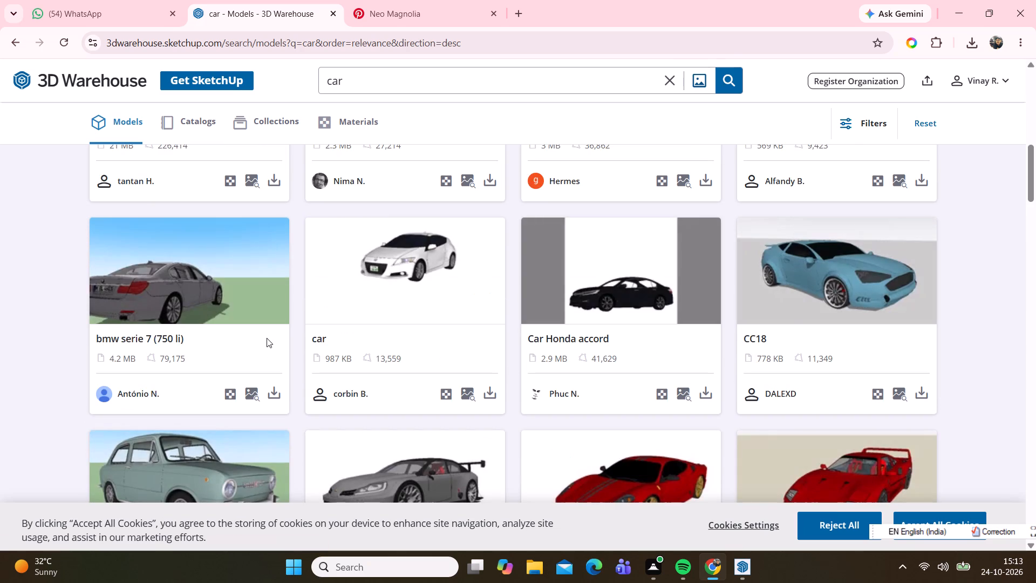
scroll(267, 338, down, 1)
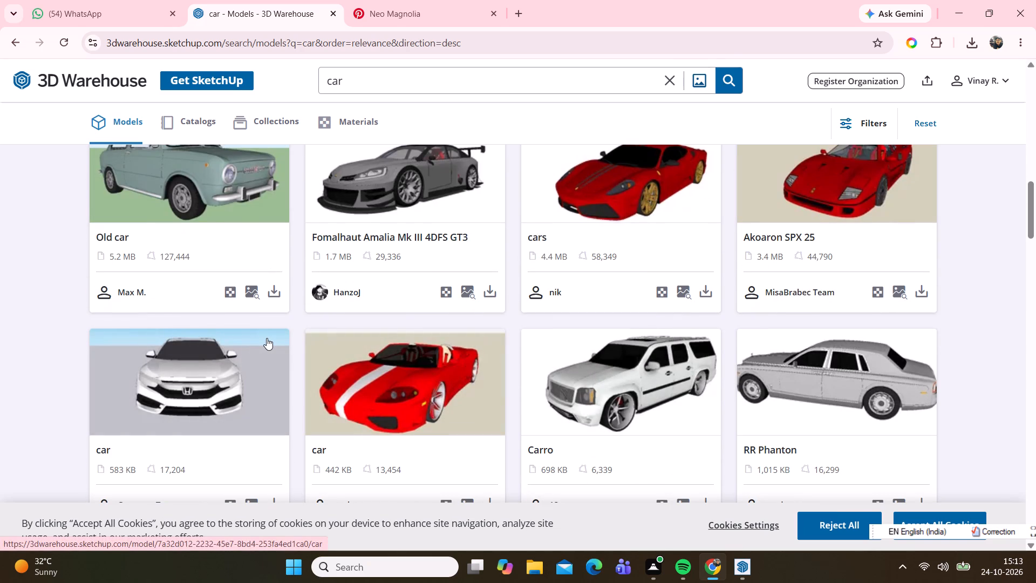
scroll(268, 340, down, 1)
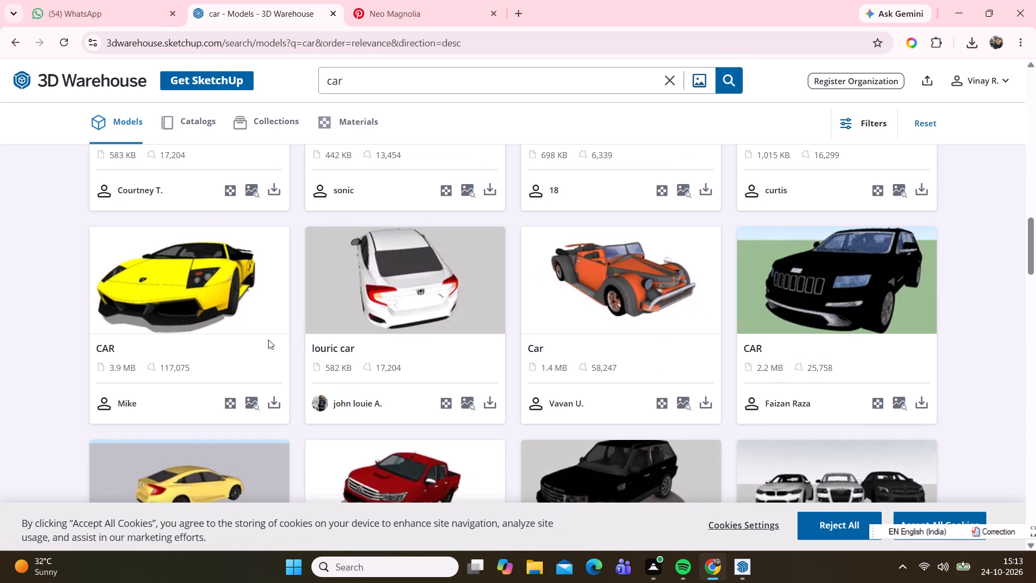
scroll(268, 340, down, 1)
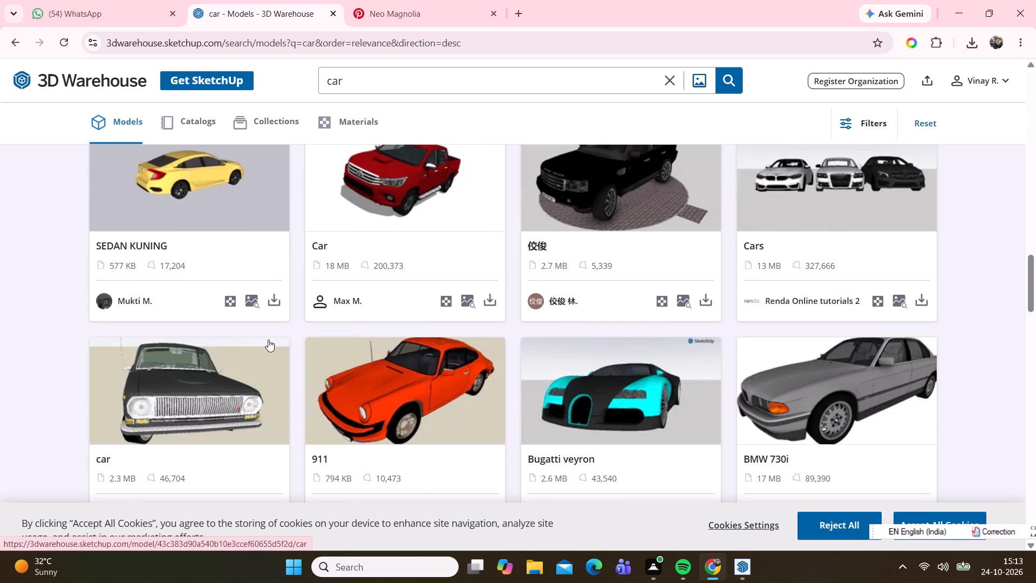
scroll(315, 376, down, 1)
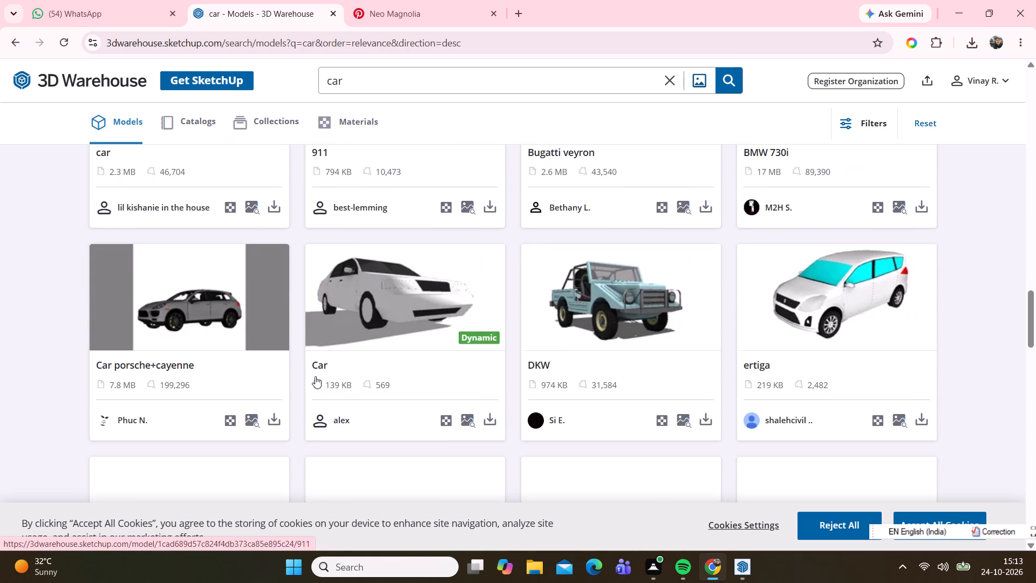
scroll(315, 376, down, 1)
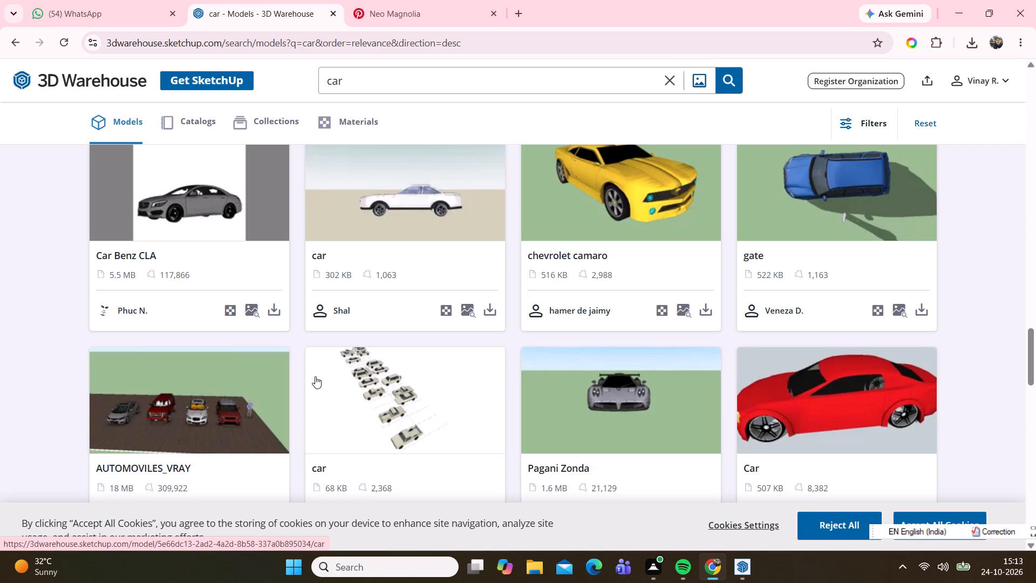
scroll(315, 376, down, 2)
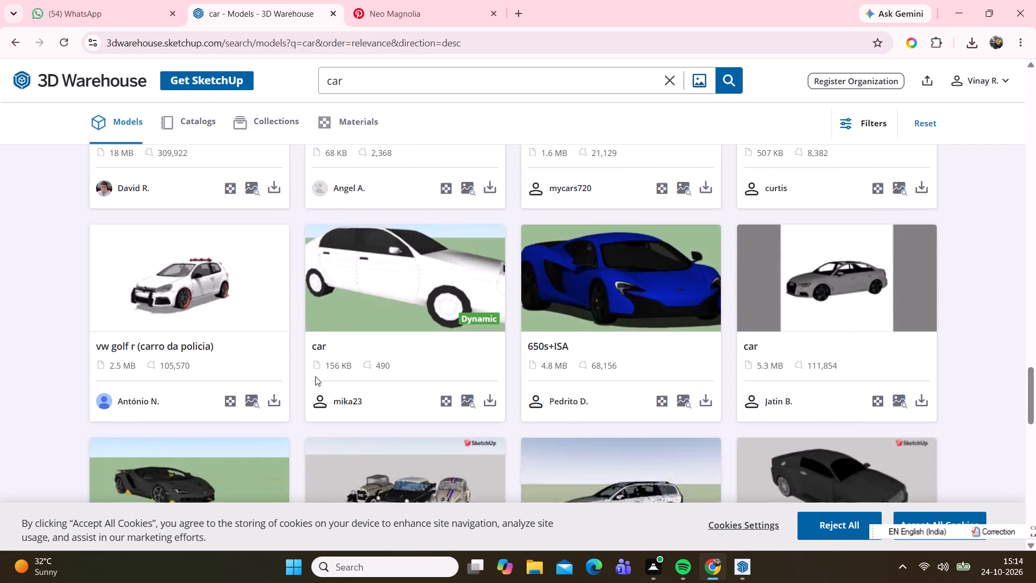
scroll(315, 376, down, 1)
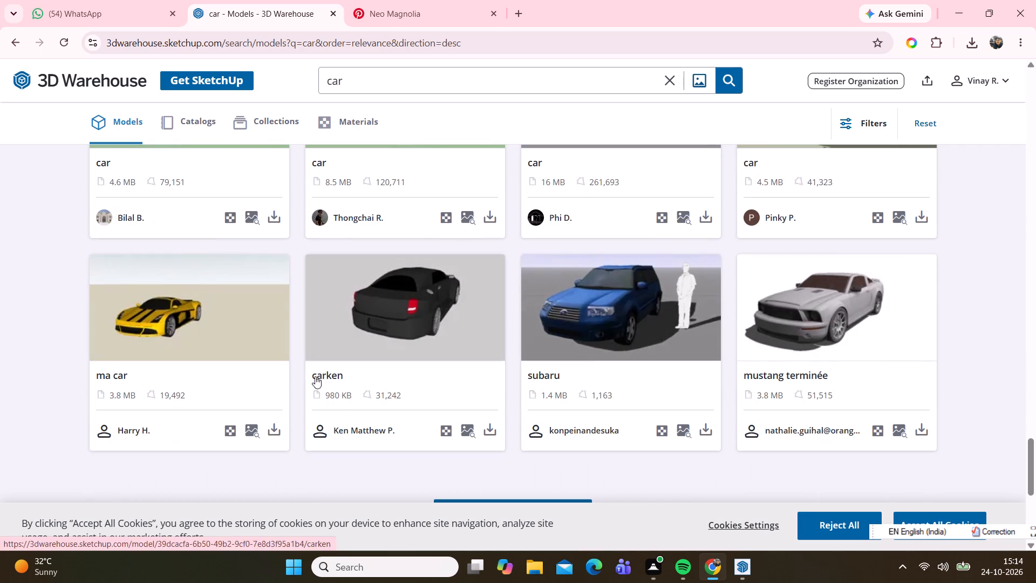
scroll(327, 392, up, 1)
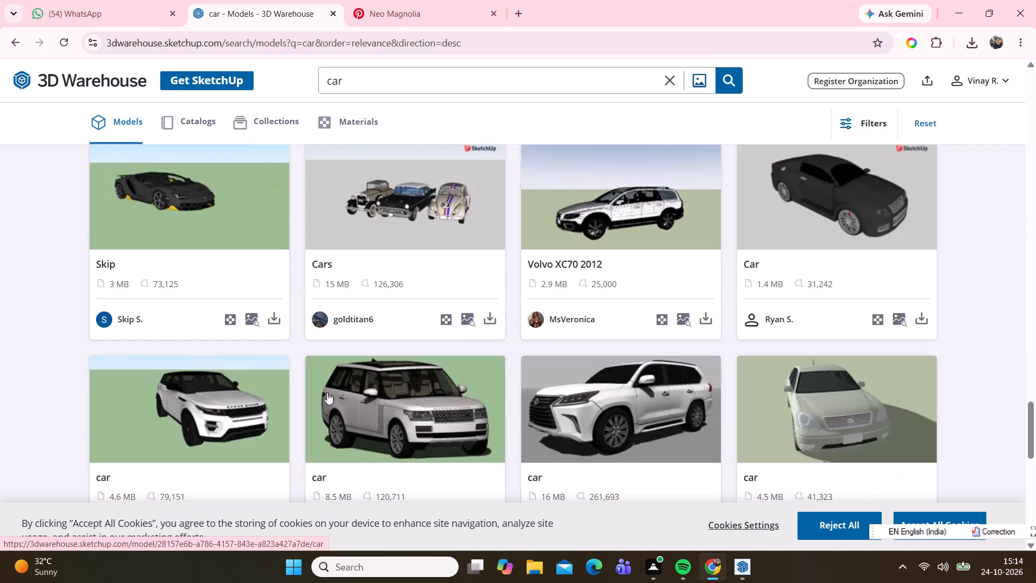
scroll(327, 392, up, 4)
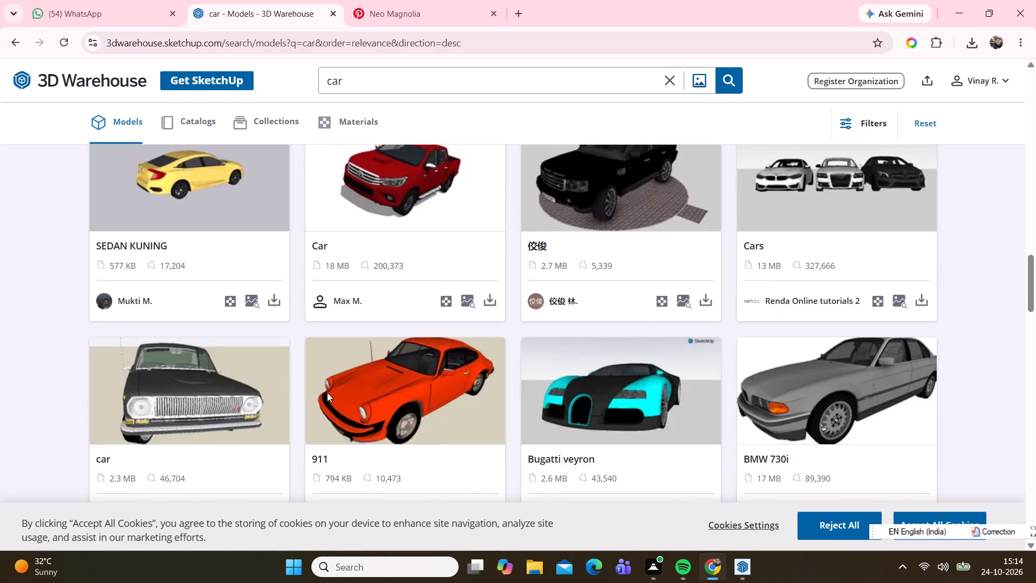
scroll(327, 392, up, 1)
scroll(327, 392, down, 2)
scroll(327, 392, up, 2)
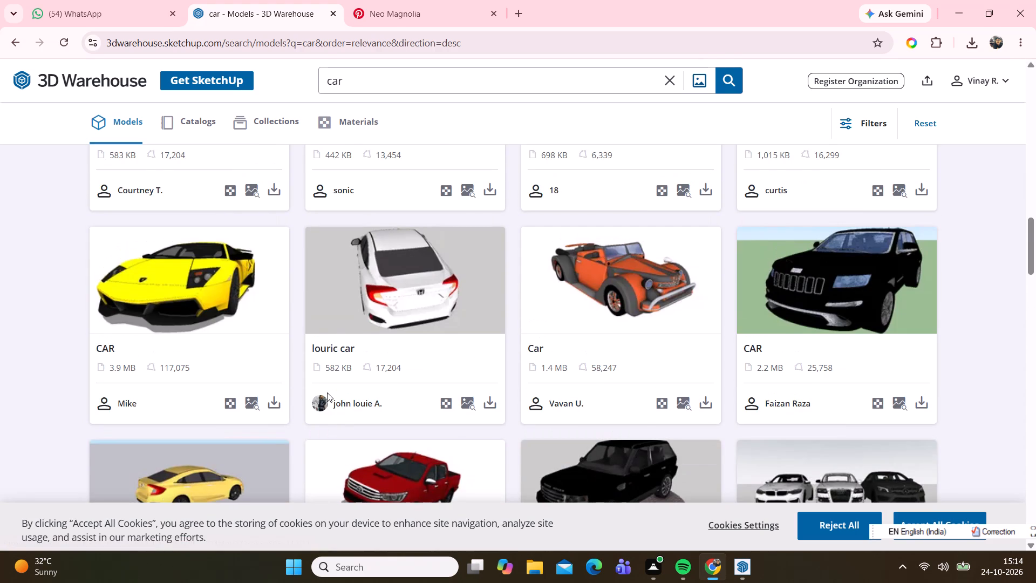
scroll(327, 392, down, 1)
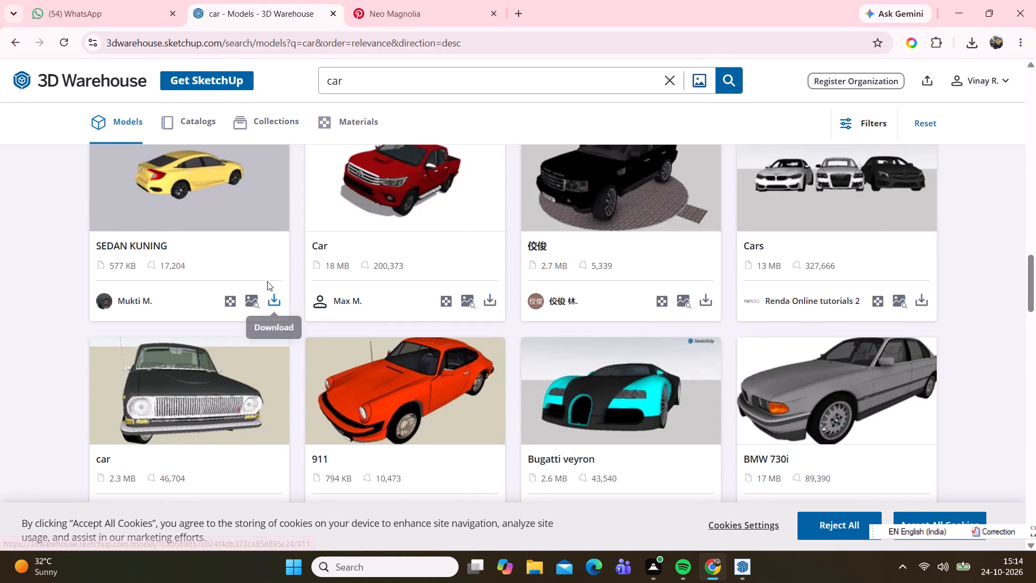
Download the yellow SEDAN KUNING car model as a SketchUp file and dismiss the download-scan notice.
click(277, 299)
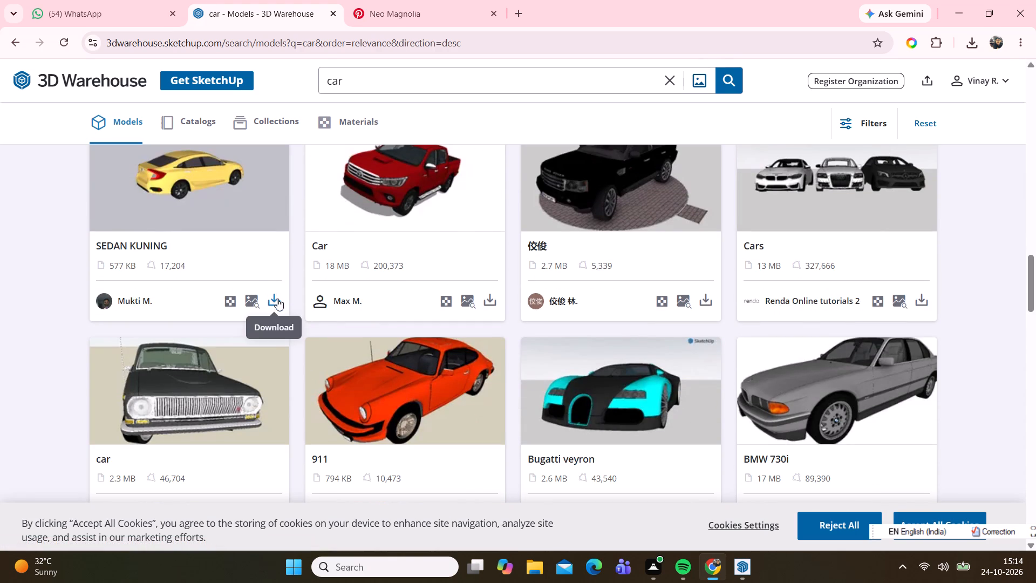
click(289, 333)
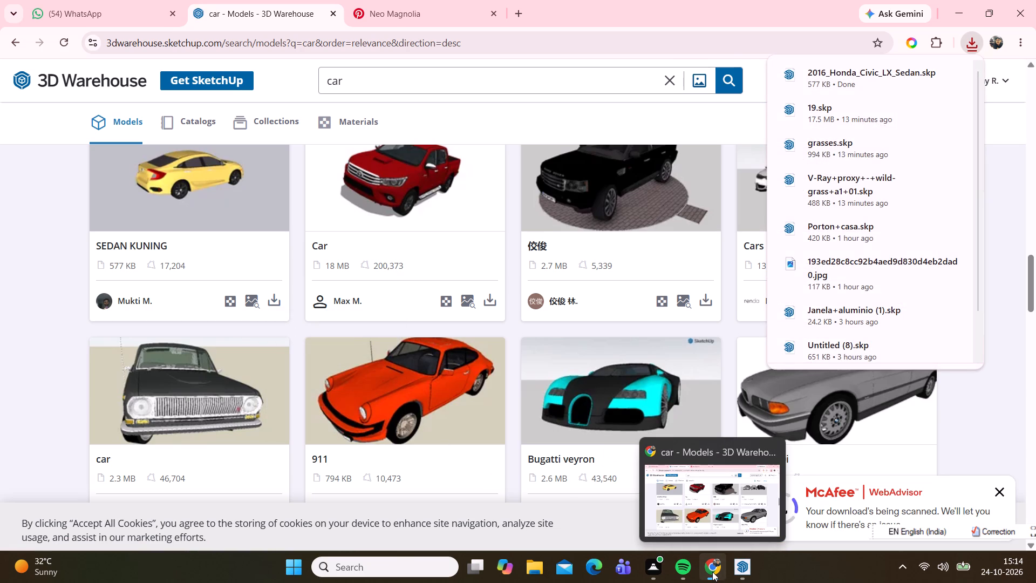
click(994, 495)
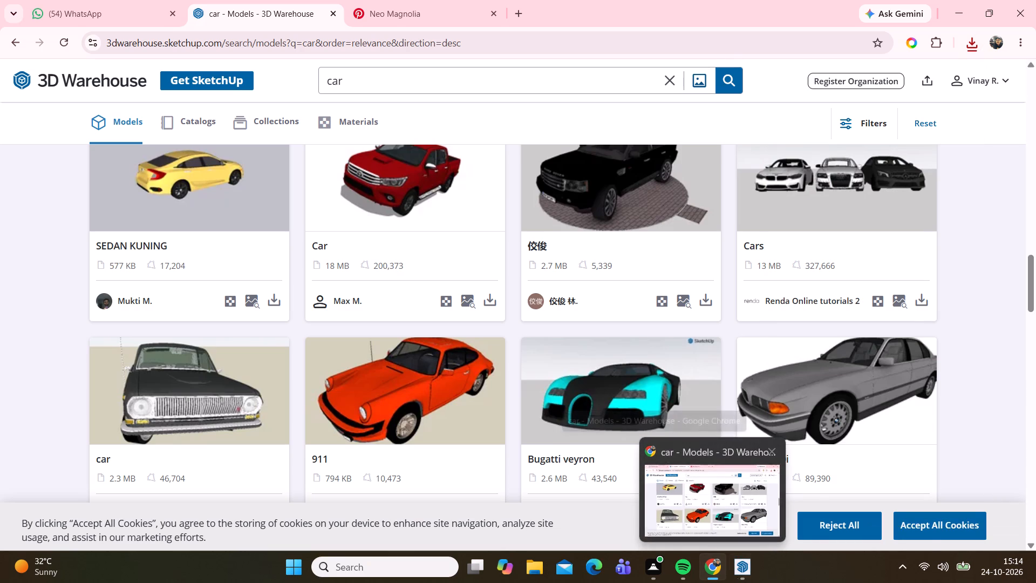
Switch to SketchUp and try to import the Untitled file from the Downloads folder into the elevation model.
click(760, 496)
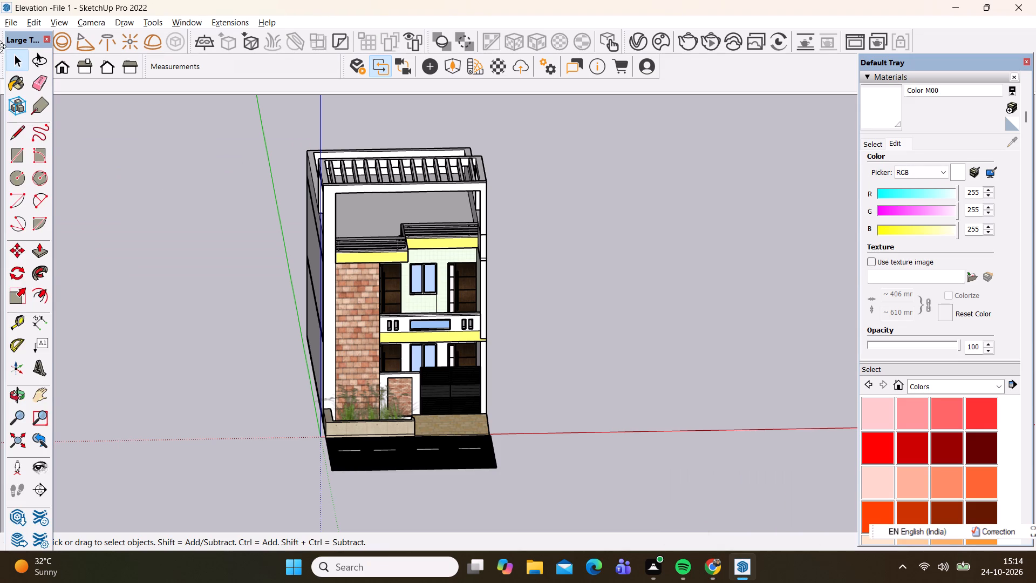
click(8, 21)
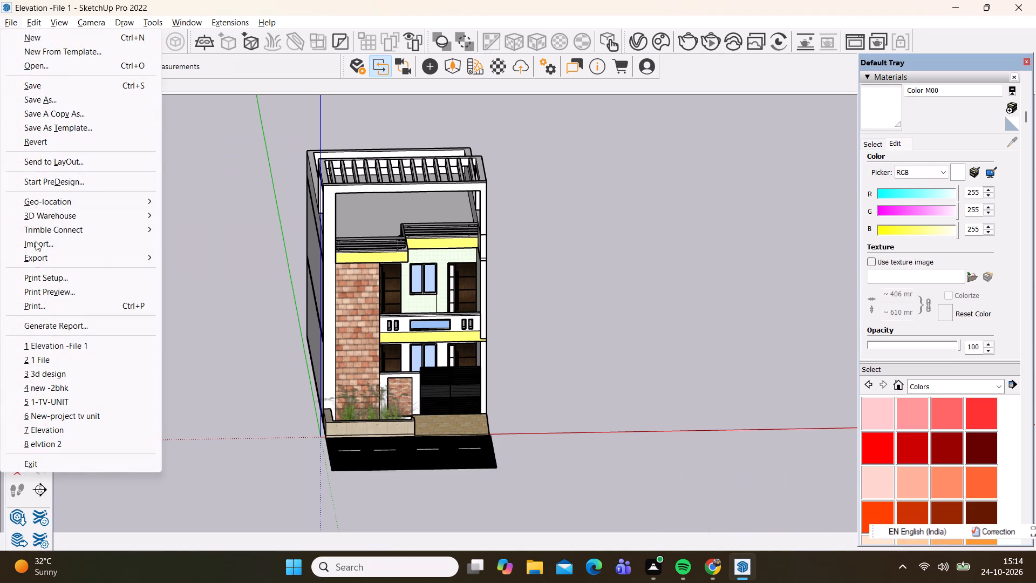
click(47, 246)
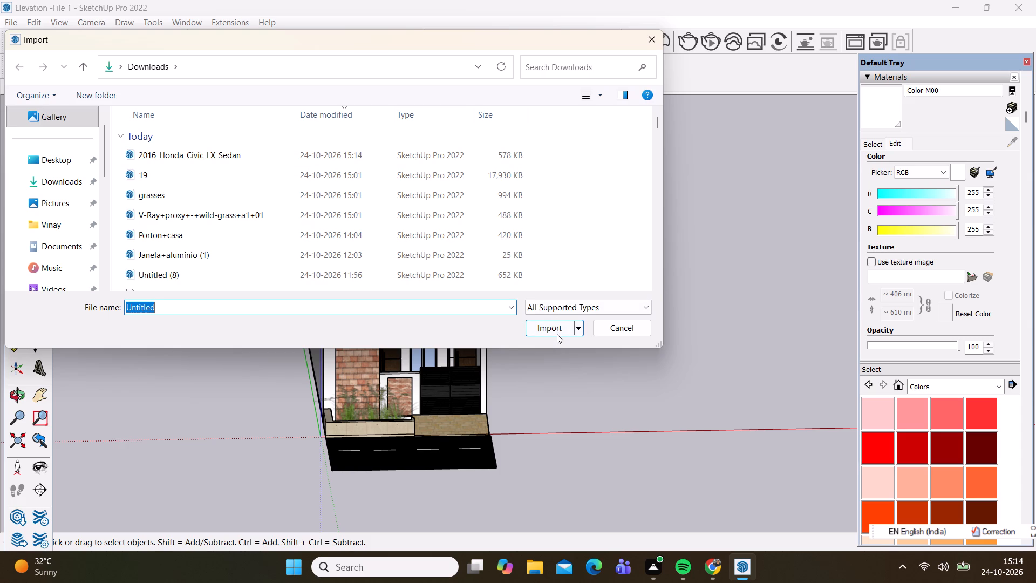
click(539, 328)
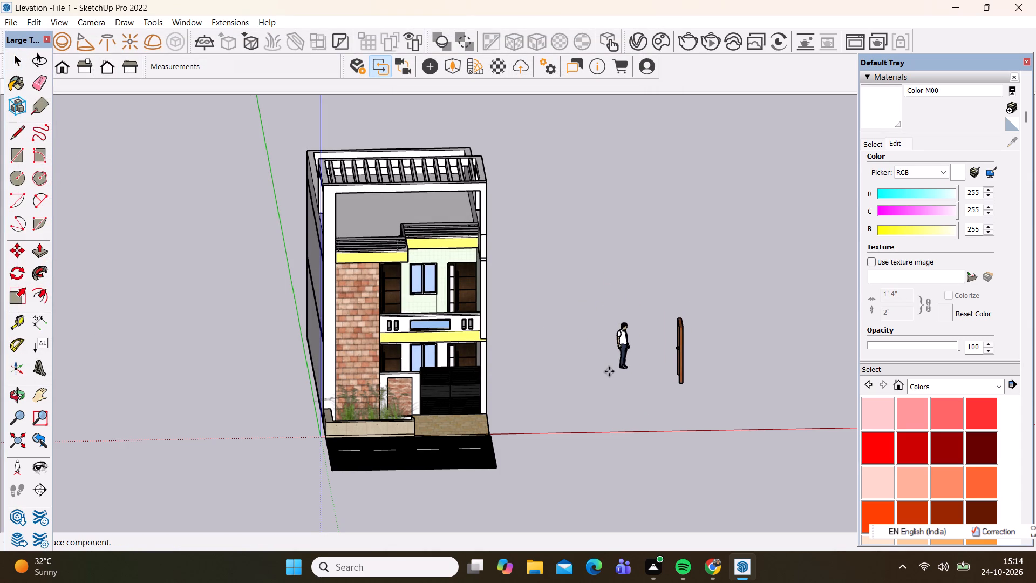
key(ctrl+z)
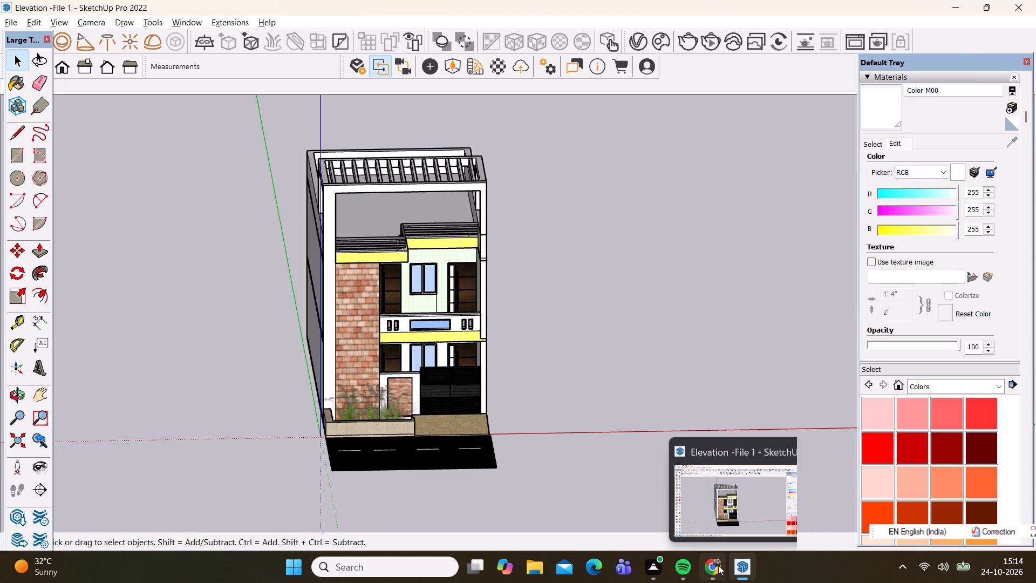
Switch to 3D Warehouse in Chrome, find the red two-door Car model (507 KB) among the car results and download it as a SketchUp file.
click(706, 503)
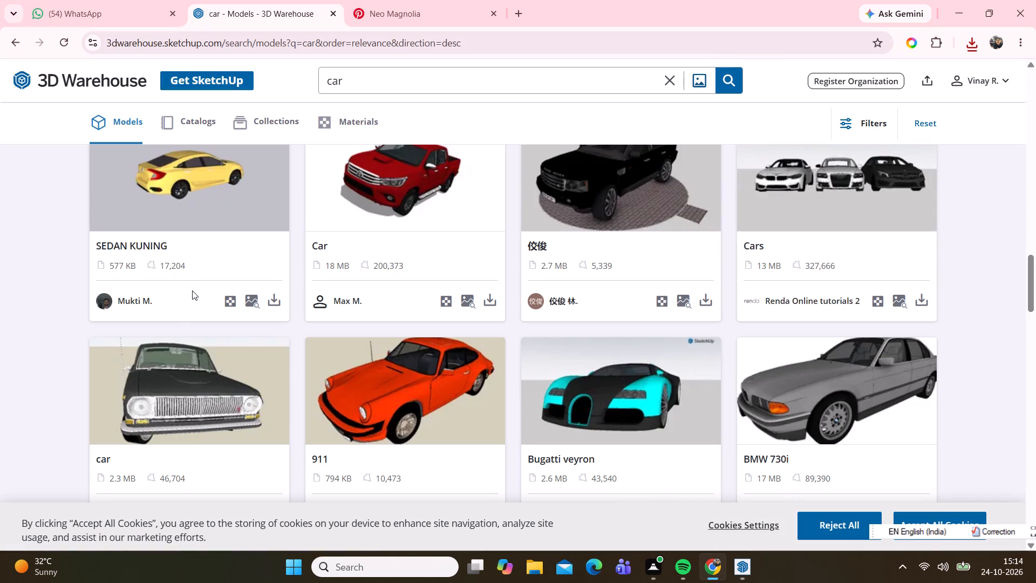
scroll(356, 324, up, 1)
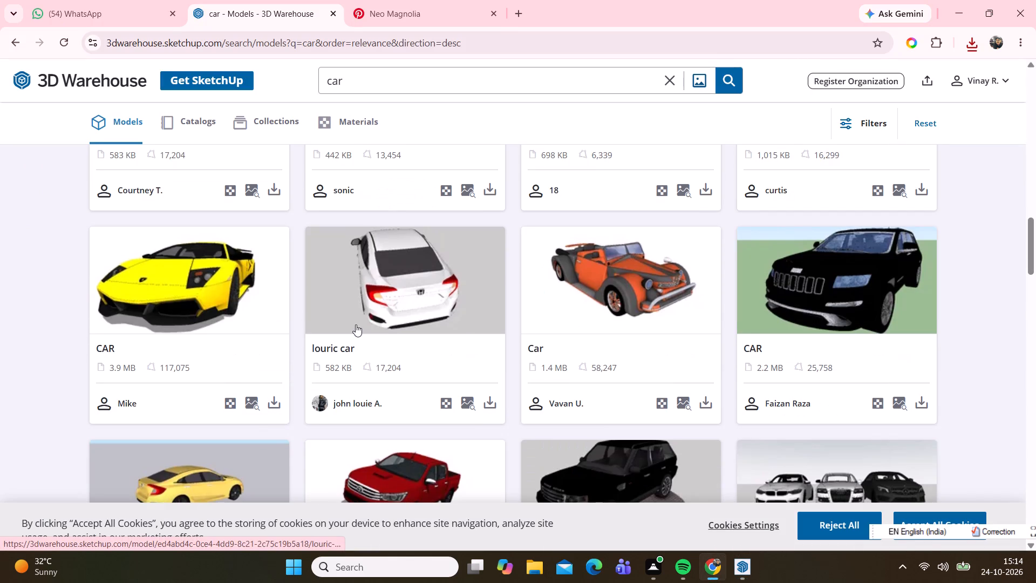
scroll(355, 324, down, 1)
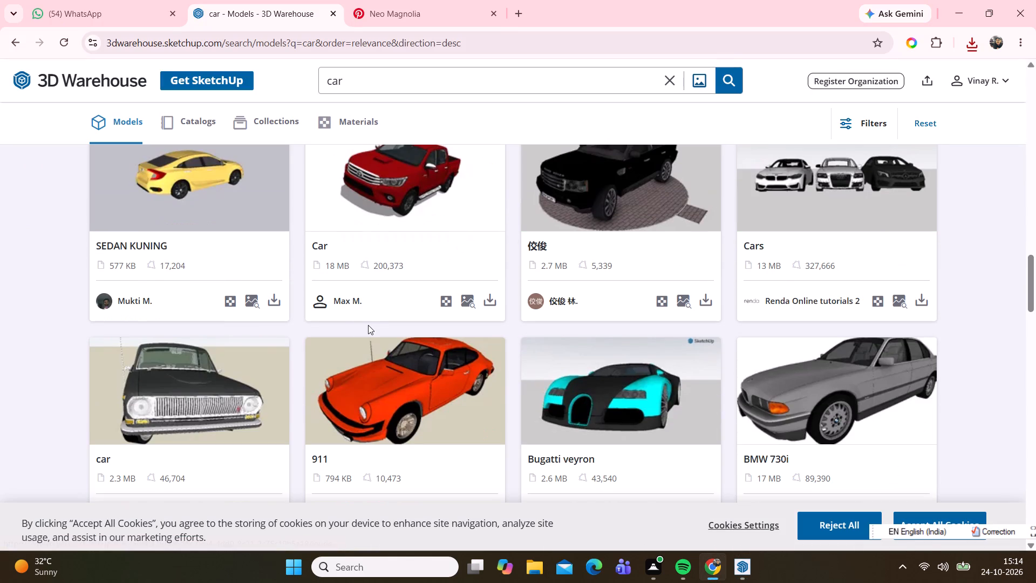
scroll(364, 328, up, 1)
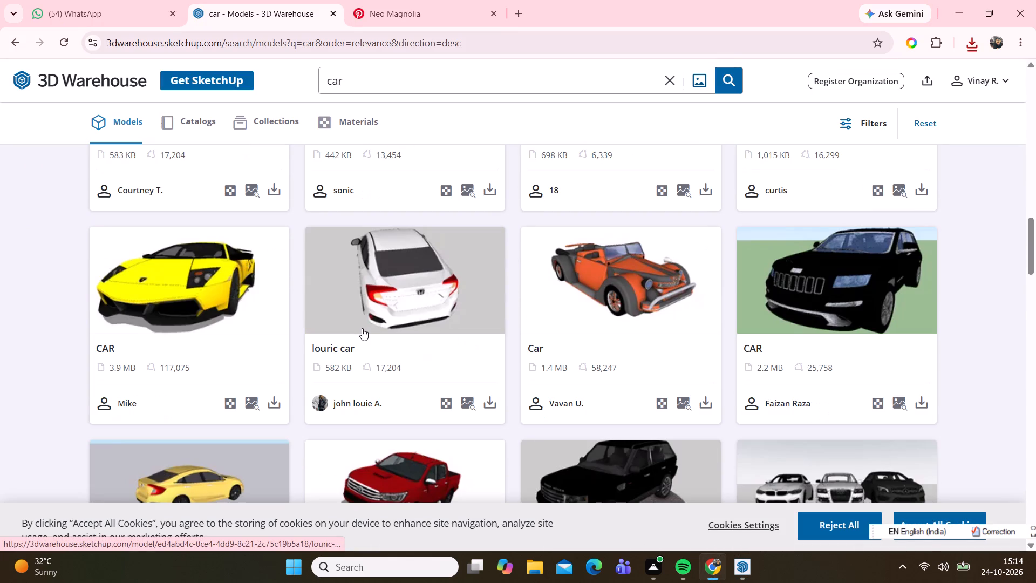
scroll(369, 361, down, 2)
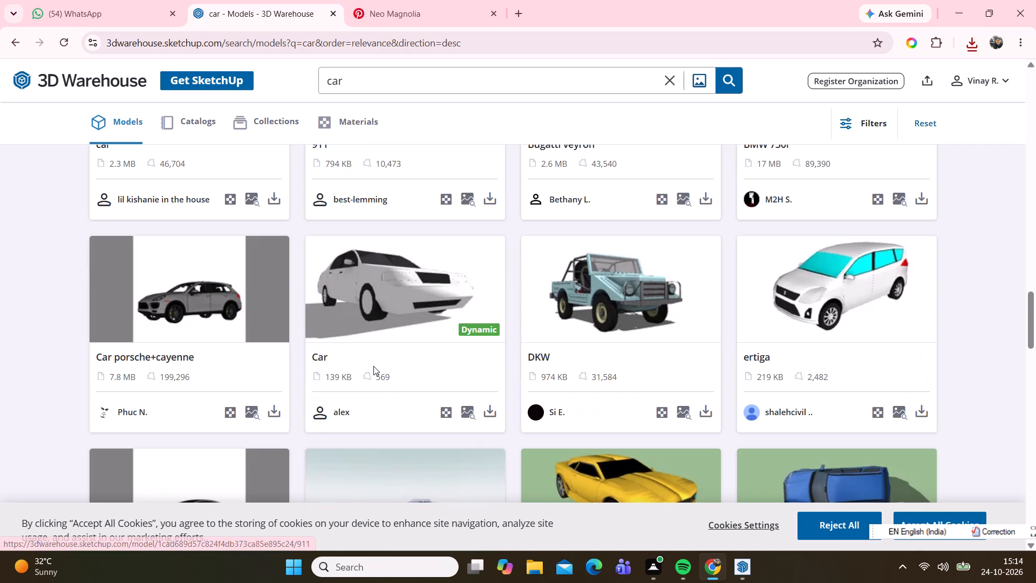
scroll(373, 366, down, 1)
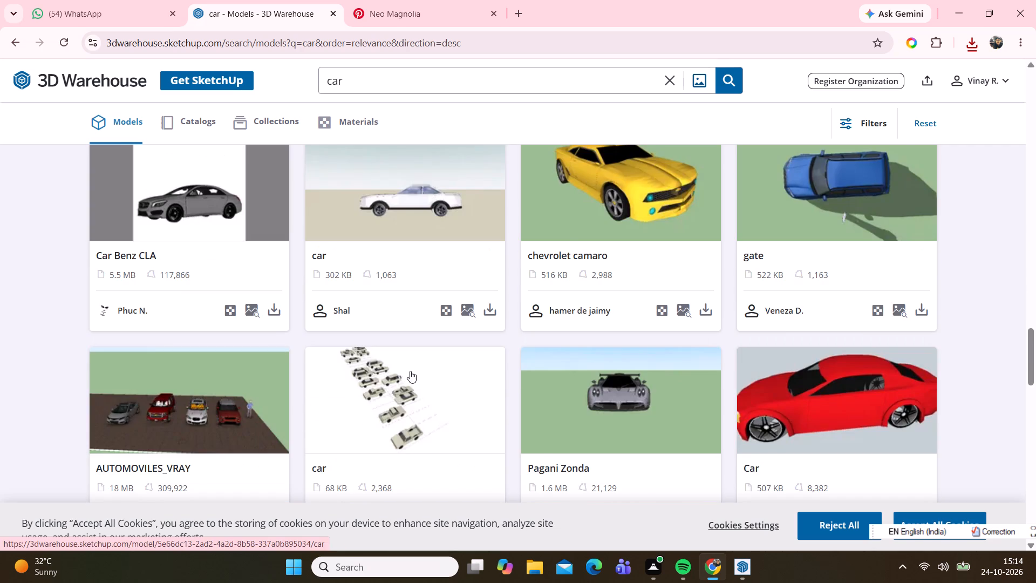
scroll(411, 369, down, 1)
scroll(507, 361, up, 1)
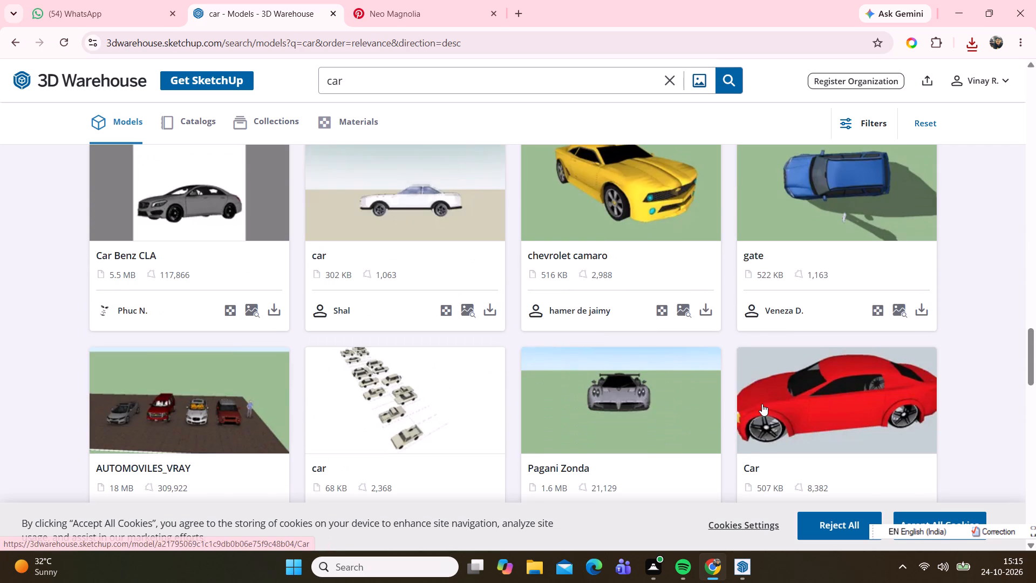
scroll(761, 403, down, 1)
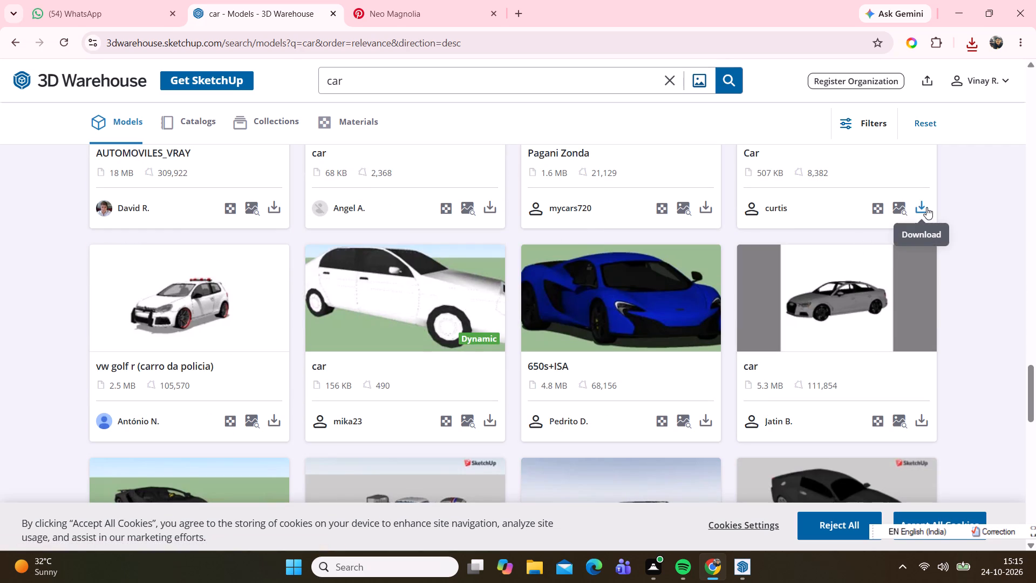
click(926, 207)
click(885, 233)
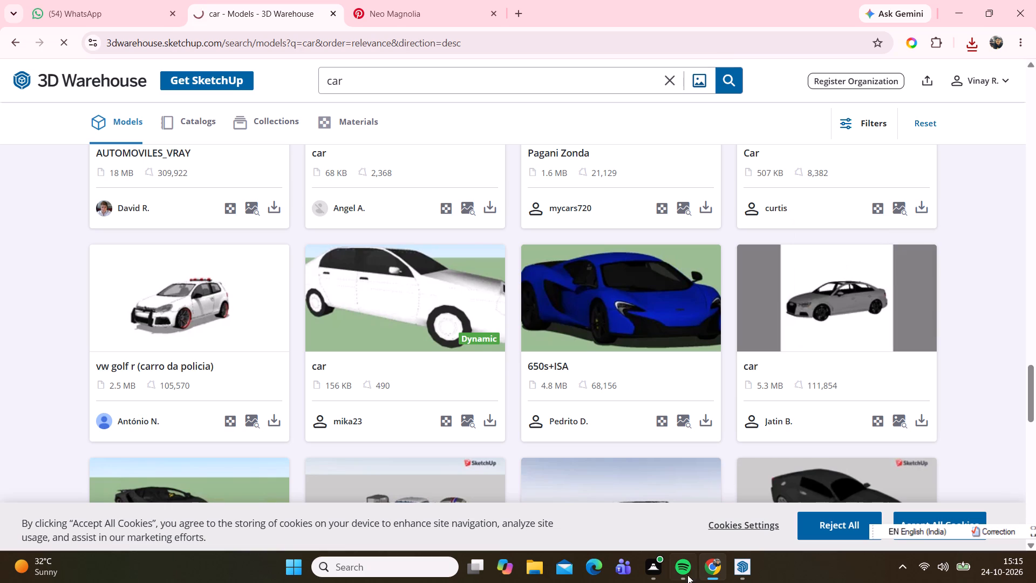
Switch to SketchUp and import the downloaded Group_57 car file from the Downloads folder into the elevation model.
click(742, 499)
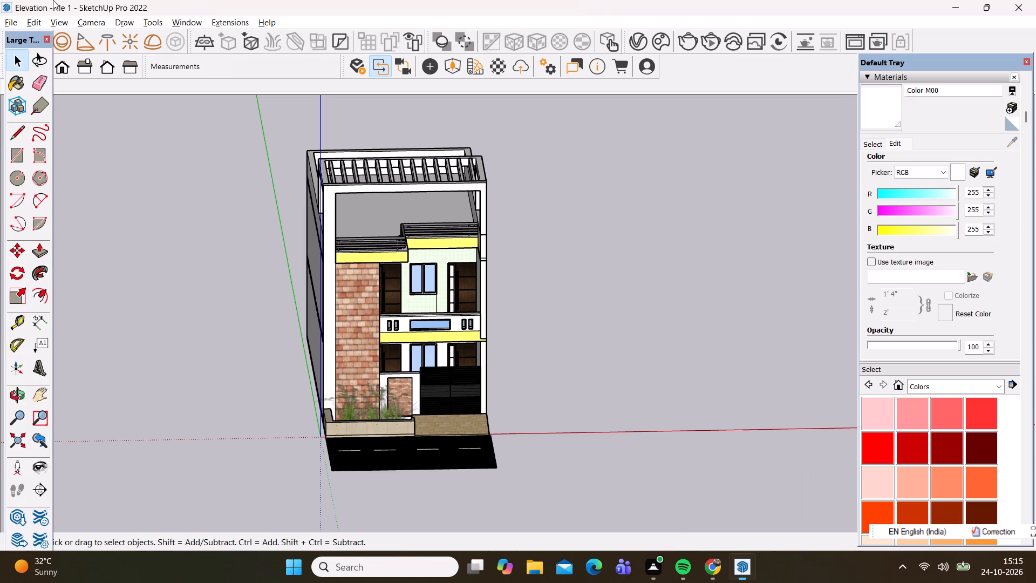
click(10, 28)
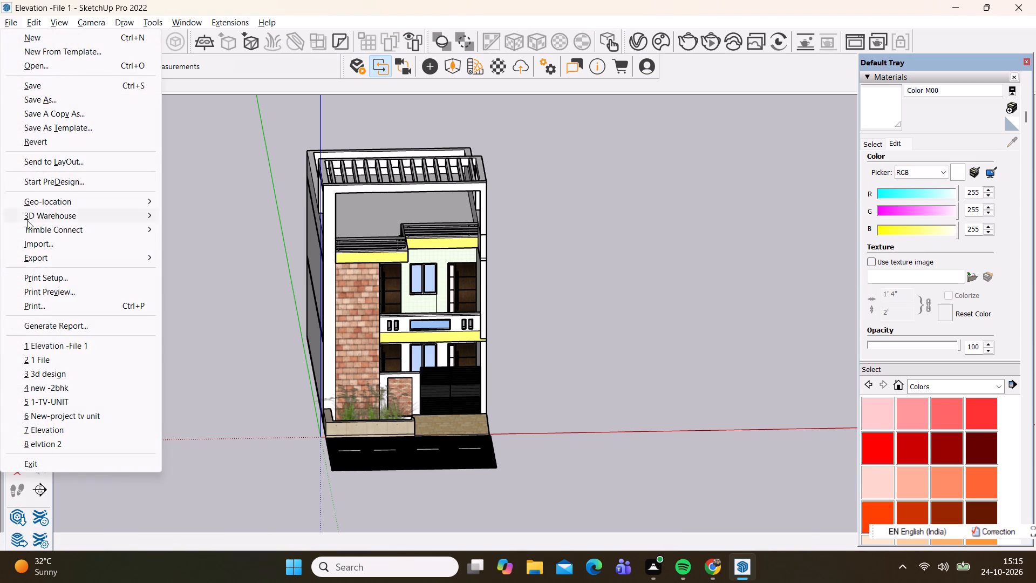
click(38, 247)
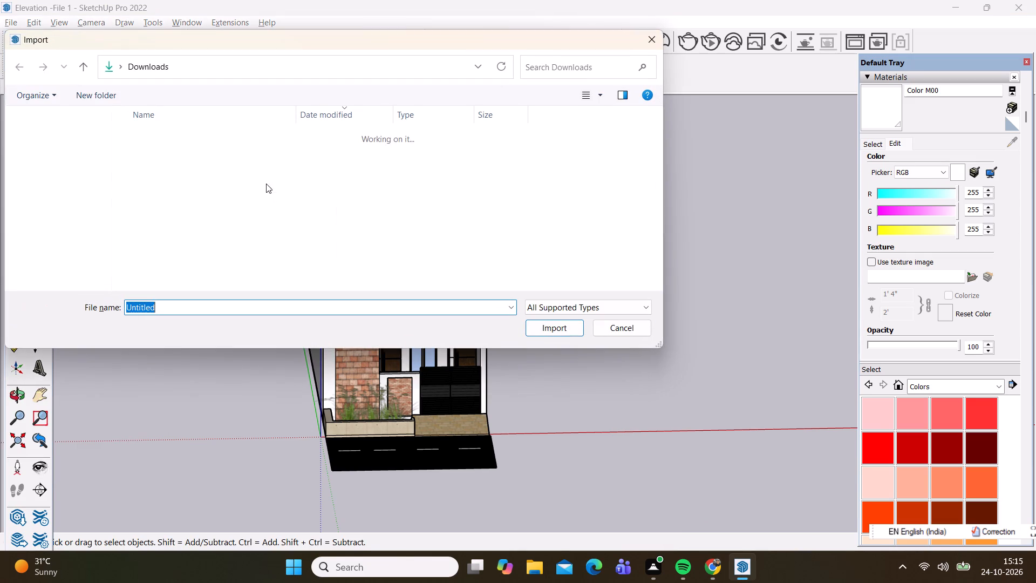
click(191, 157)
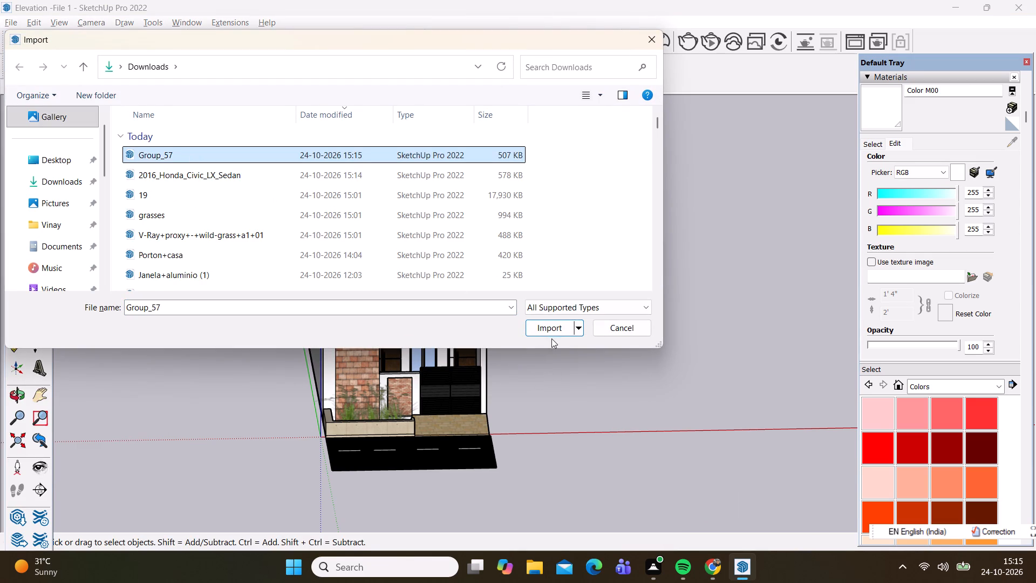
click(550, 326)
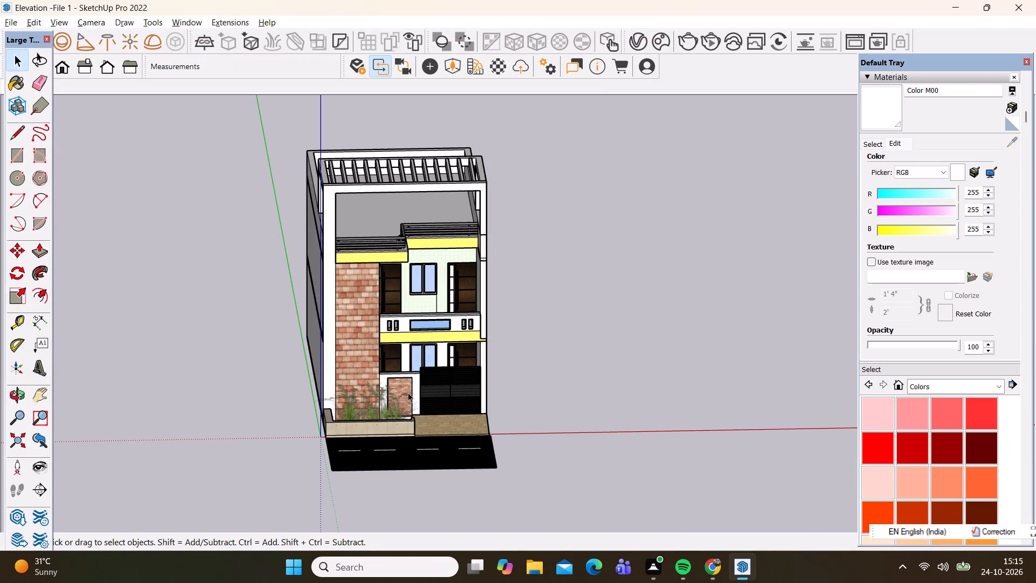
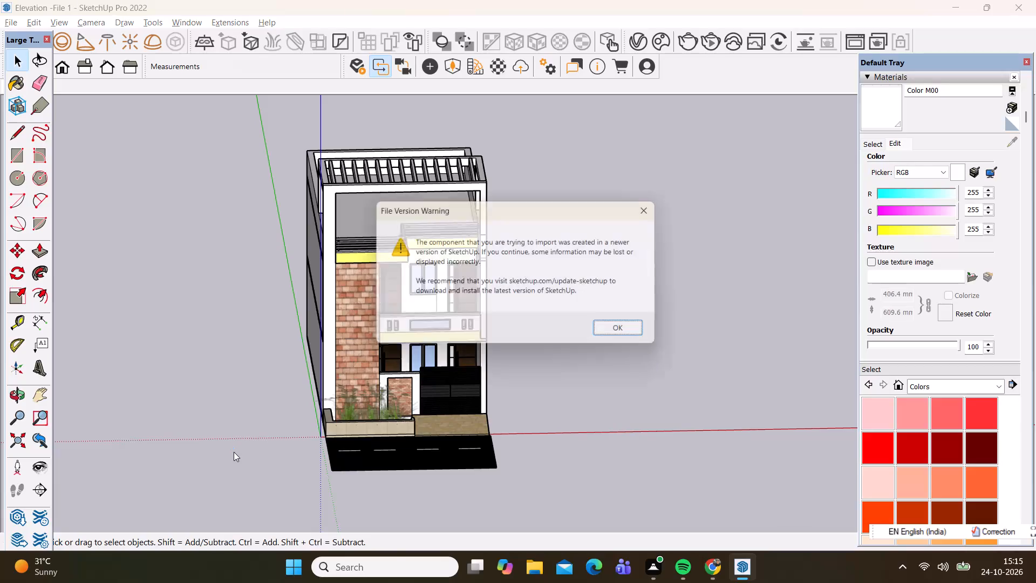
Dismiss the file version warning and place the imported red car beside the house, near the road.
click(610, 333)
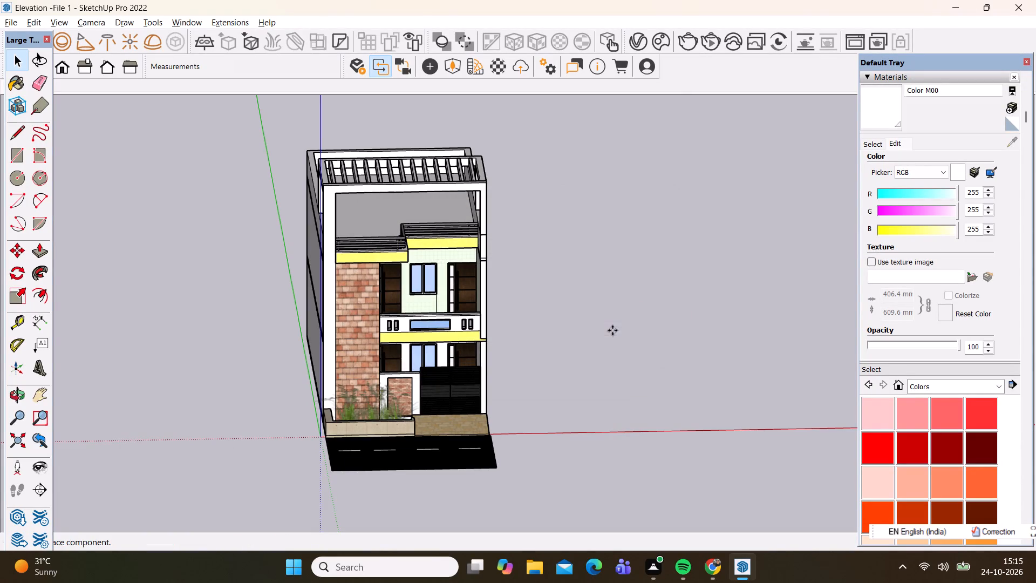
click(174, 418)
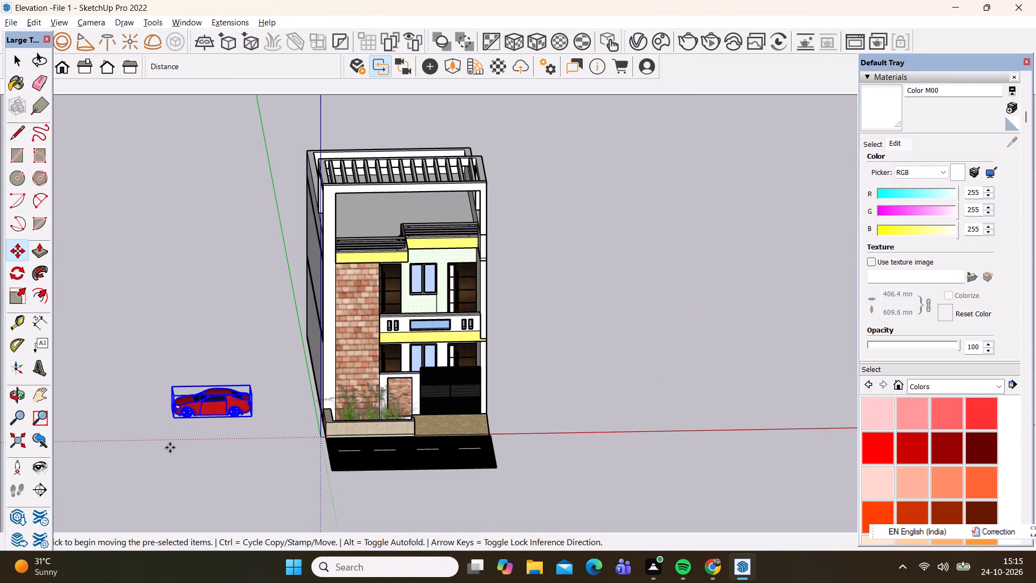
Rotate the red car 180 degrees on the ground plane so it faces the opposite way.
key(q)
click(214, 428)
click(252, 428)
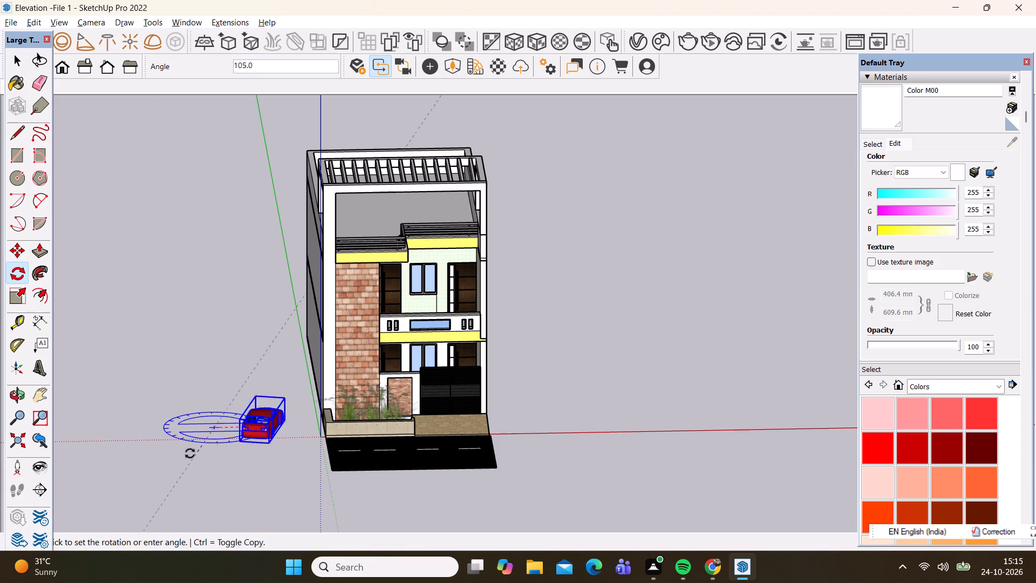
click(149, 424)
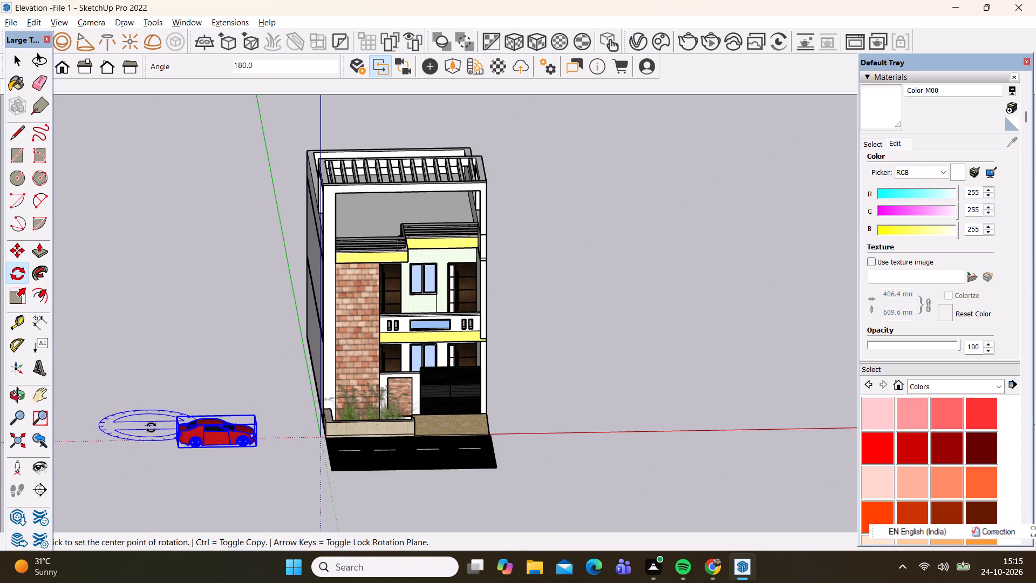
key(space)
click(194, 493)
Move the red car about 20' 8" onto the black road in front of the planter.
scroll(212, 452, up, 5)
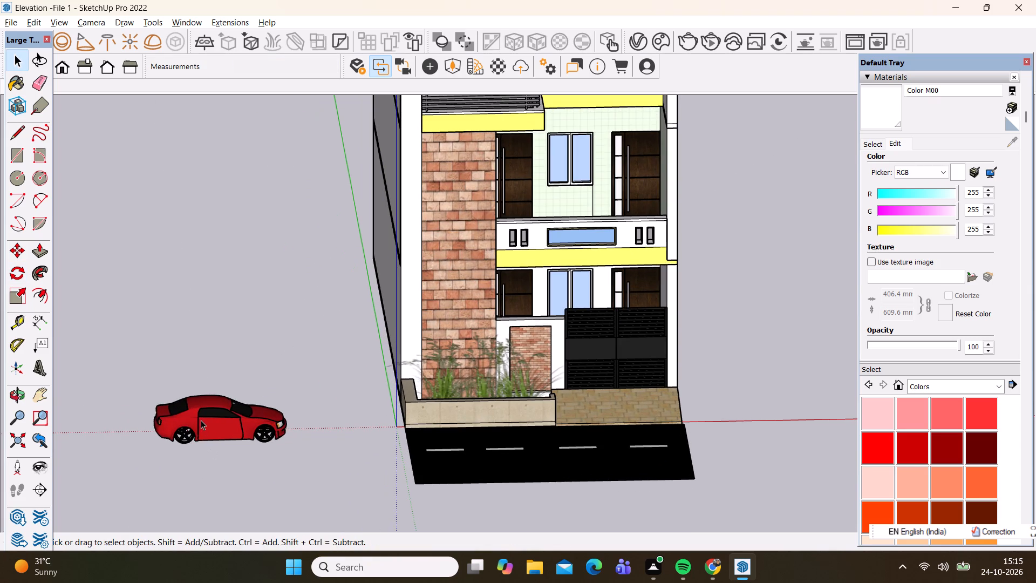
click(200, 419)
key(m)
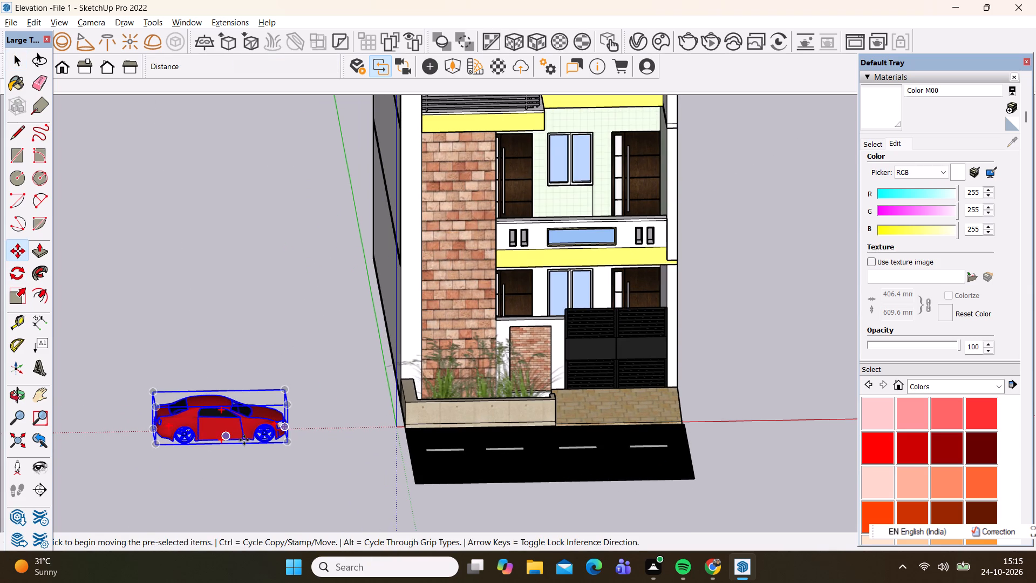
click(289, 443)
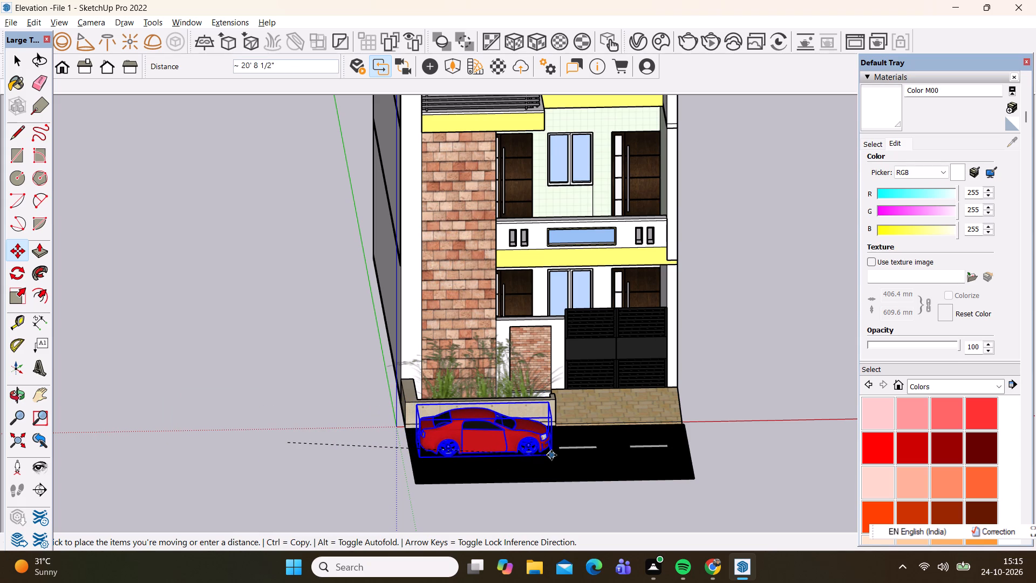
click(551, 455)
key(space)
click(244, 435)
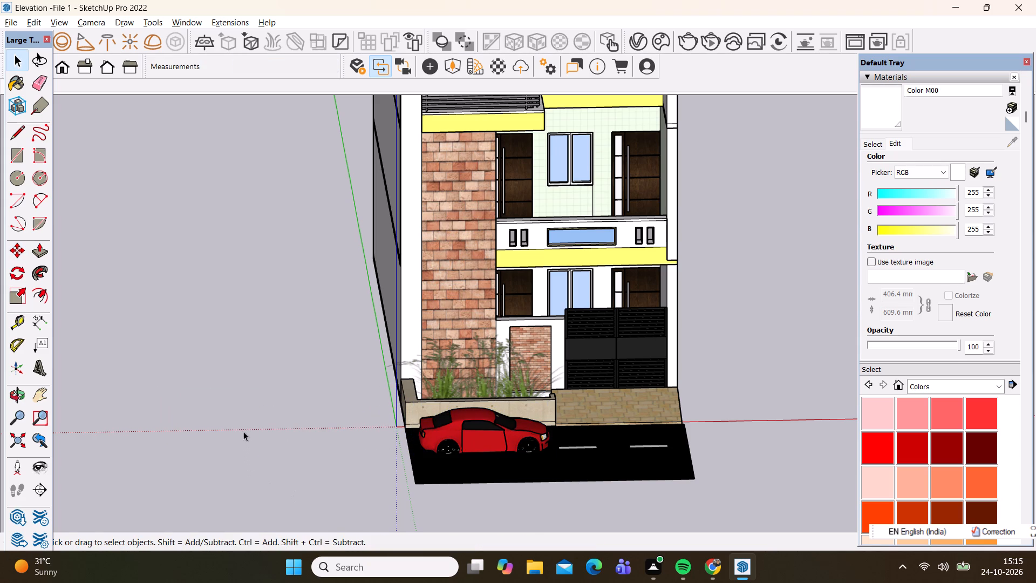
Examine how the red car sits on the road and against the house from the side, front and above.
scroll(237, 444, down, 2)
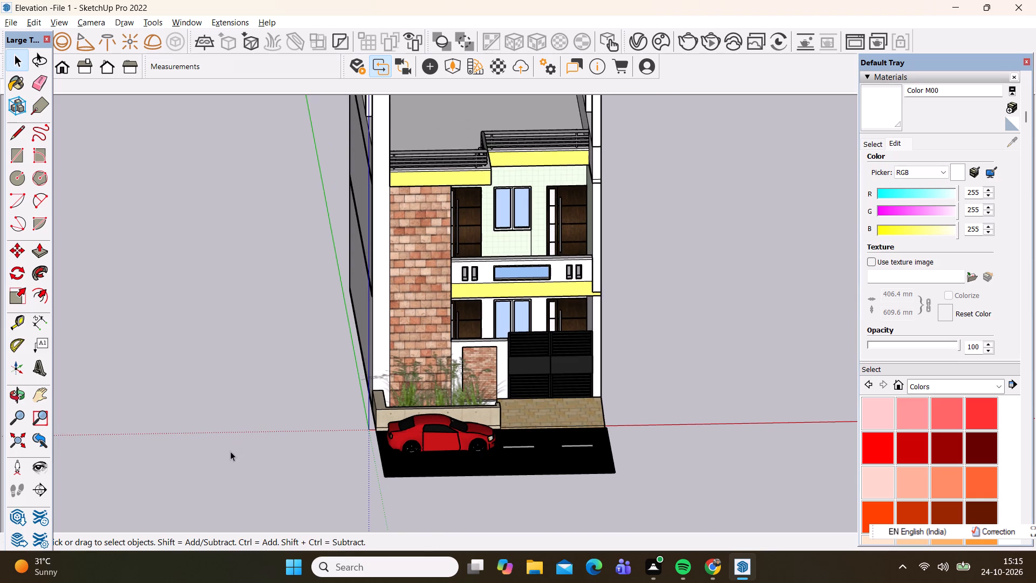
scroll(229, 452, up, 4)
middle_drag(313, 421, 223, 397)
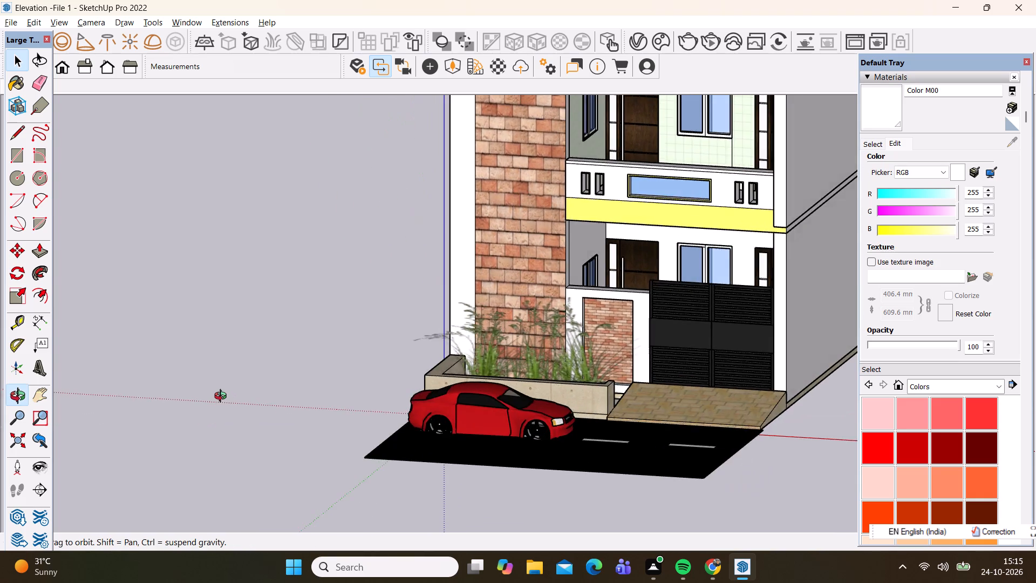
middle_drag(223, 397, 257, 458)
scroll(223, 397, down, 1)
scroll(274, 371, down, 3)
scroll(274, 371, up, 1)
scroll(274, 371, down, 8)
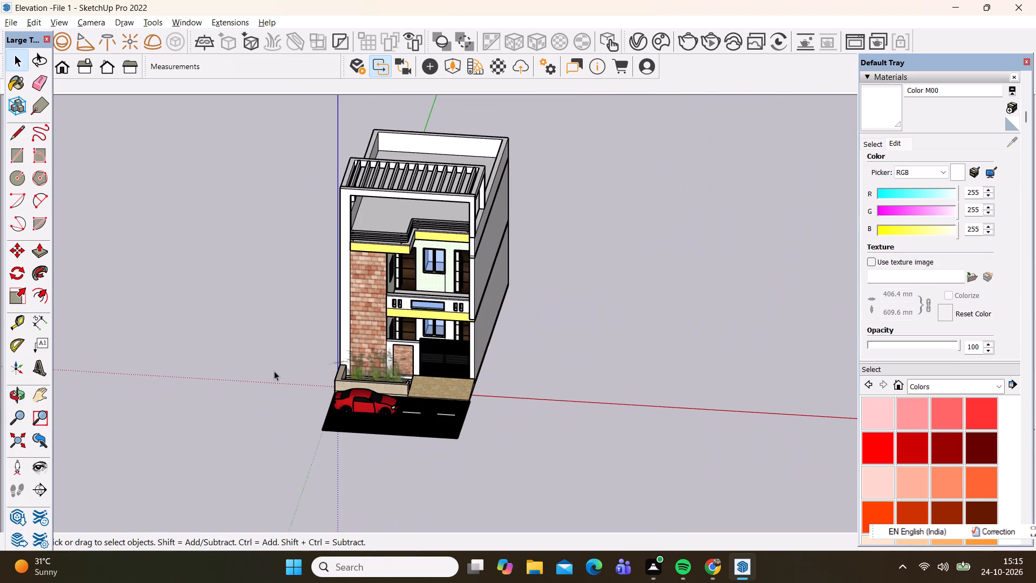
middle_drag(271, 448, 311, 471)
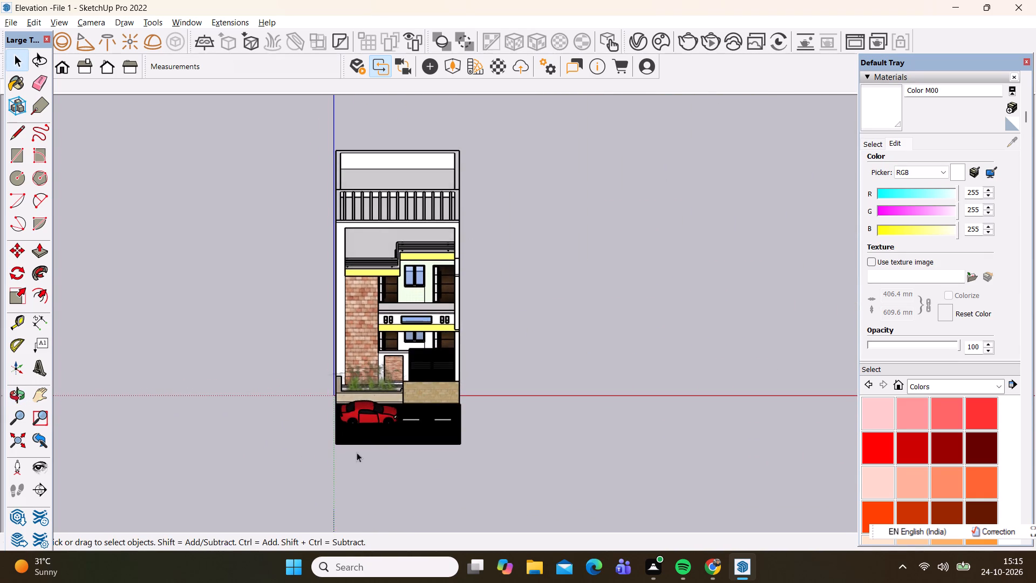
scroll(400, 442, up, 7)
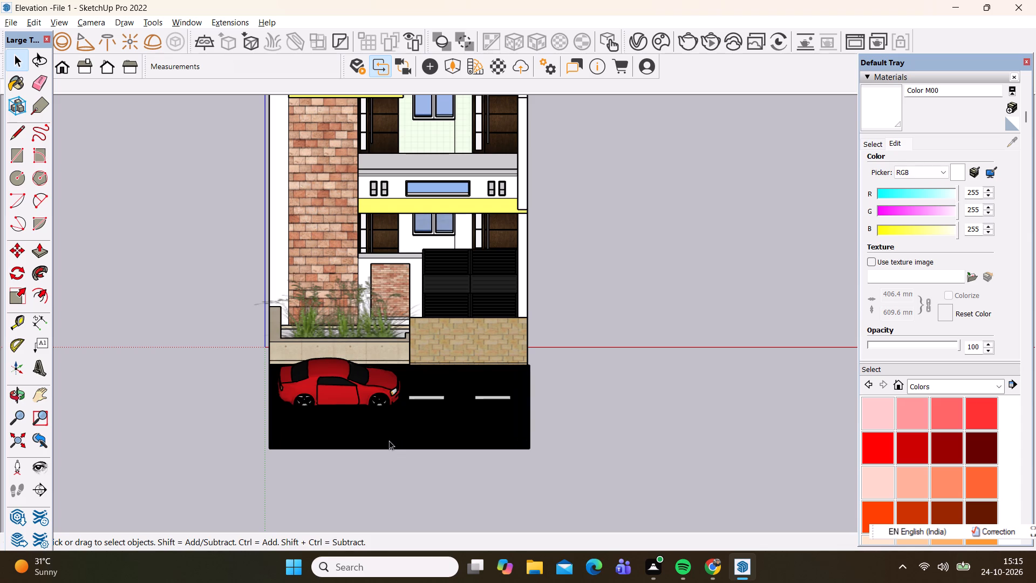
scroll(344, 430, down, 4)
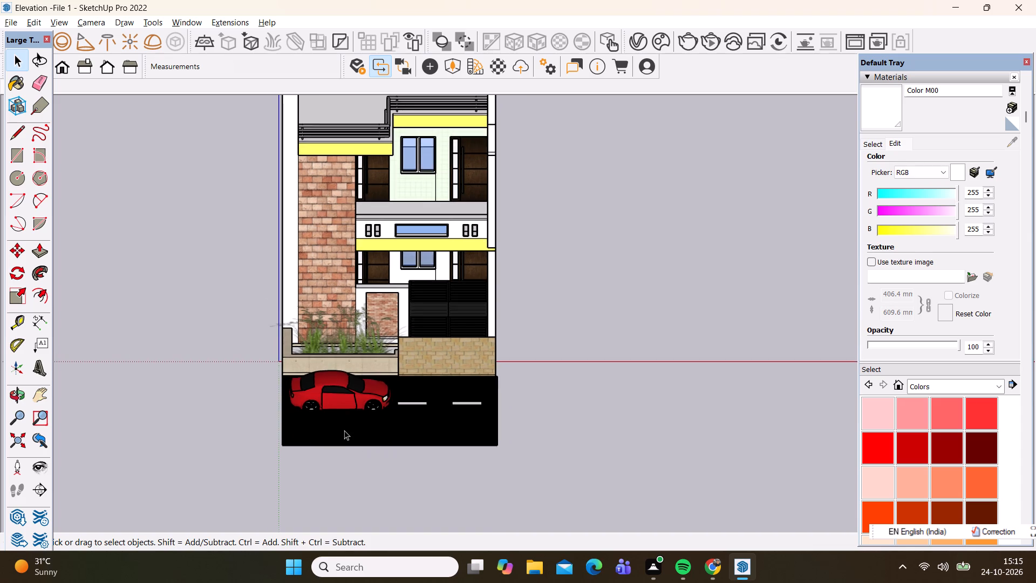
scroll(344, 430, down, 2)
middle_drag(350, 458, 347, 507)
Move the red car about 1' 8" toward the planter wall, uncovering the dashed road markings beneath it.
scroll(352, 398, up, 2)
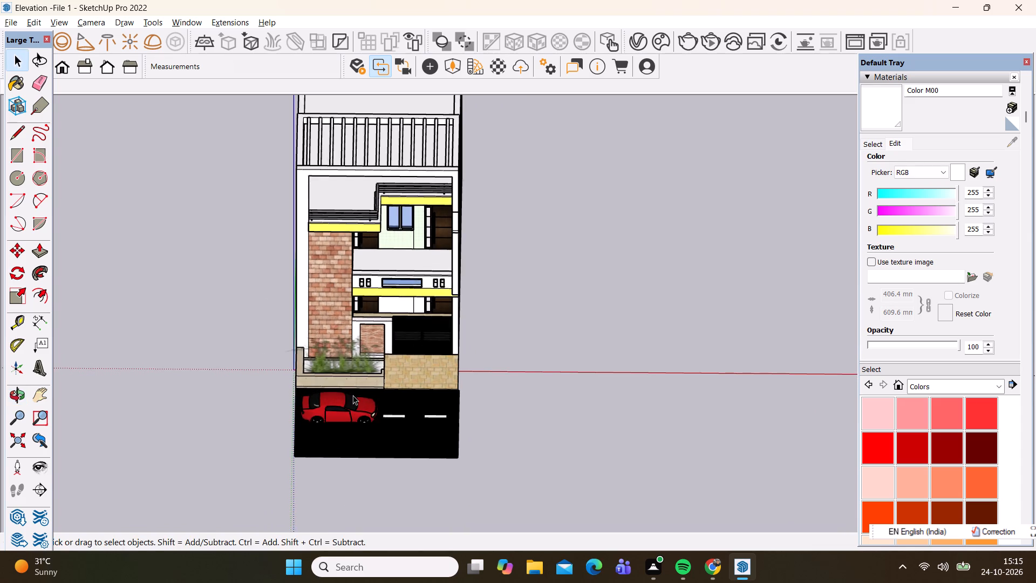
scroll(353, 395, up, 12)
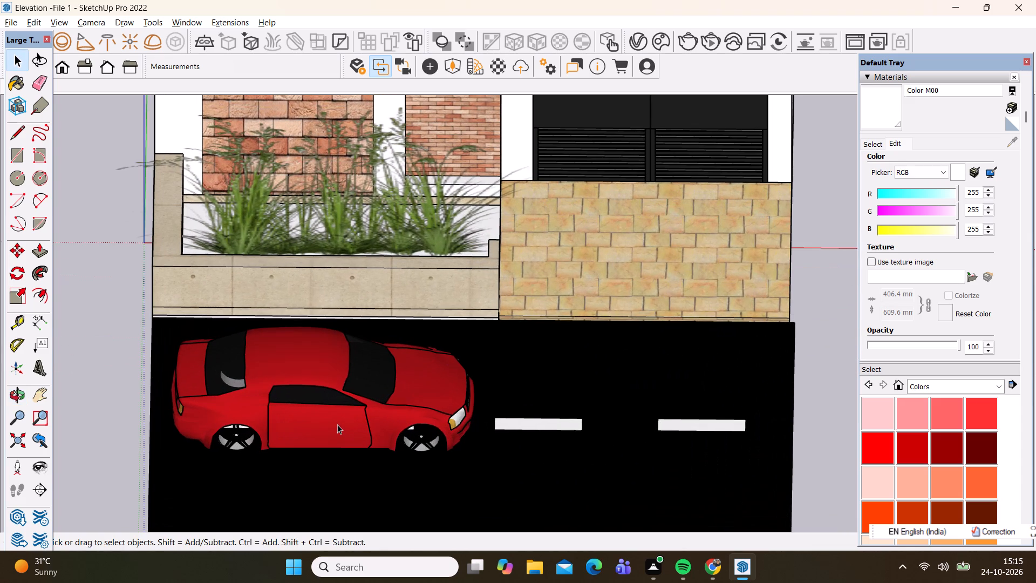
click(317, 409)
key(m)
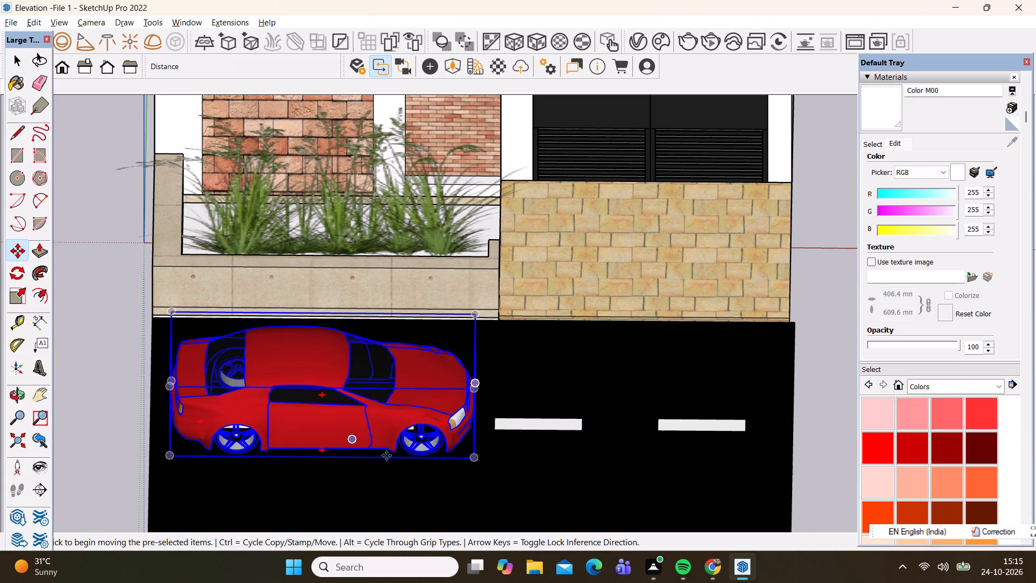
click(472, 459)
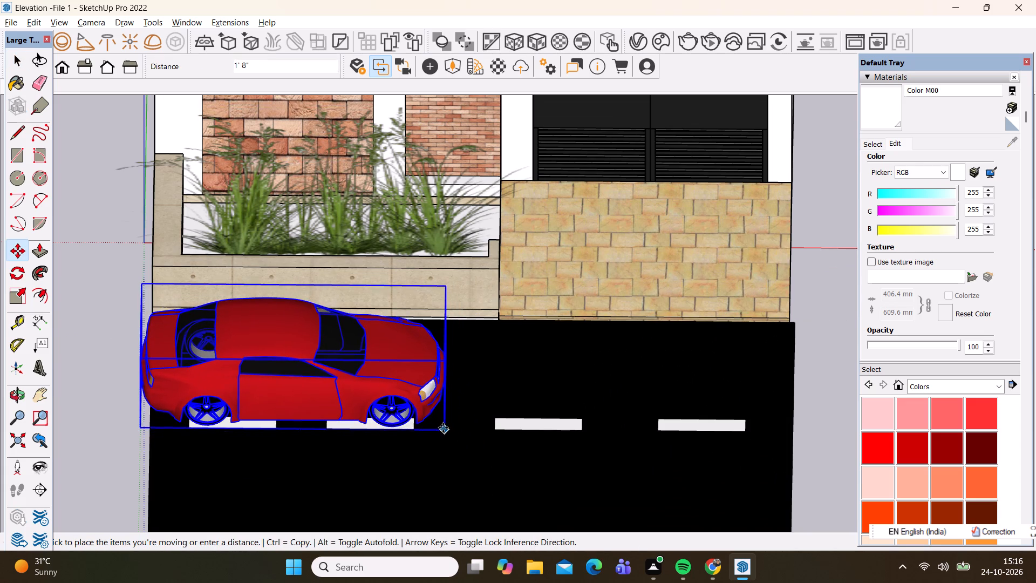
click(443, 428)
key(space)
key(space)
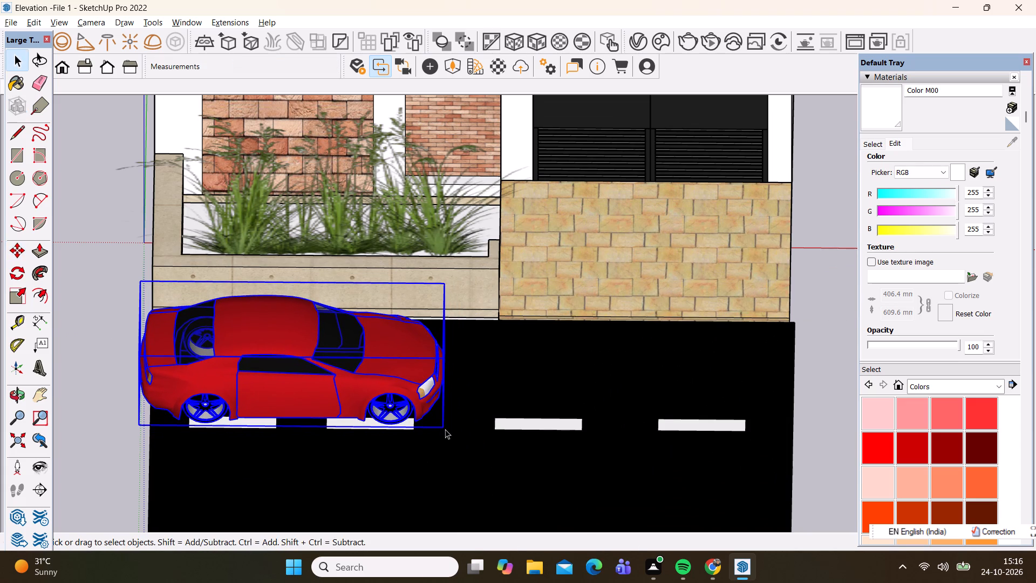
Shift the red car about 1' 2 1/2" along the road, away from its end, and deselect it.
scroll(454, 378, down, 7)
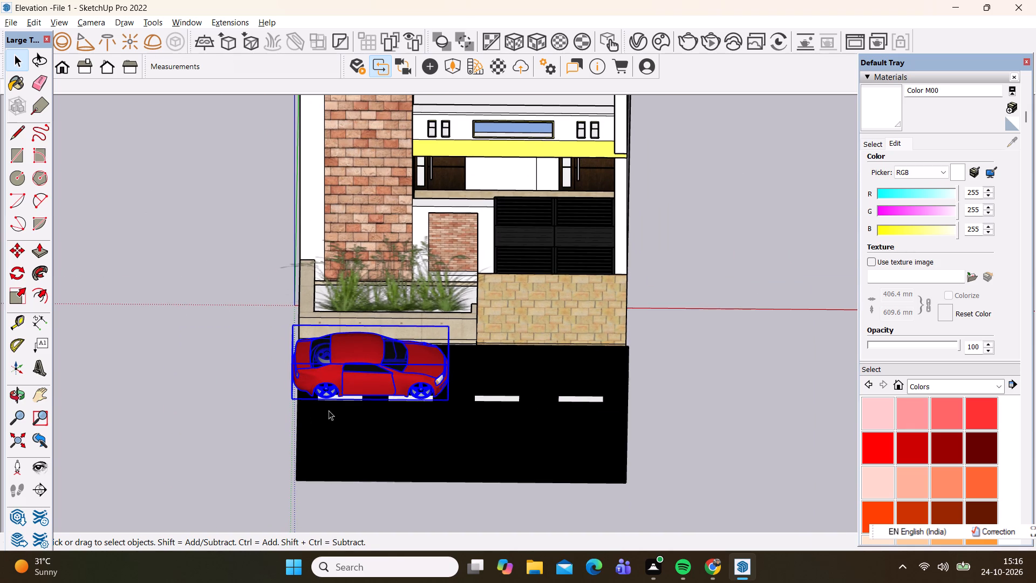
key(m)
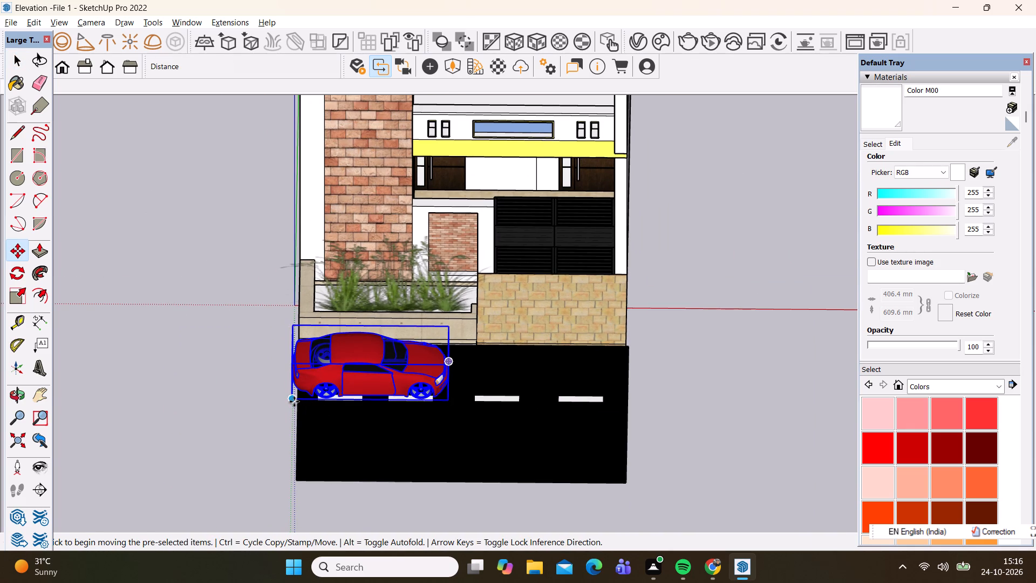
click(294, 402)
click(312, 404)
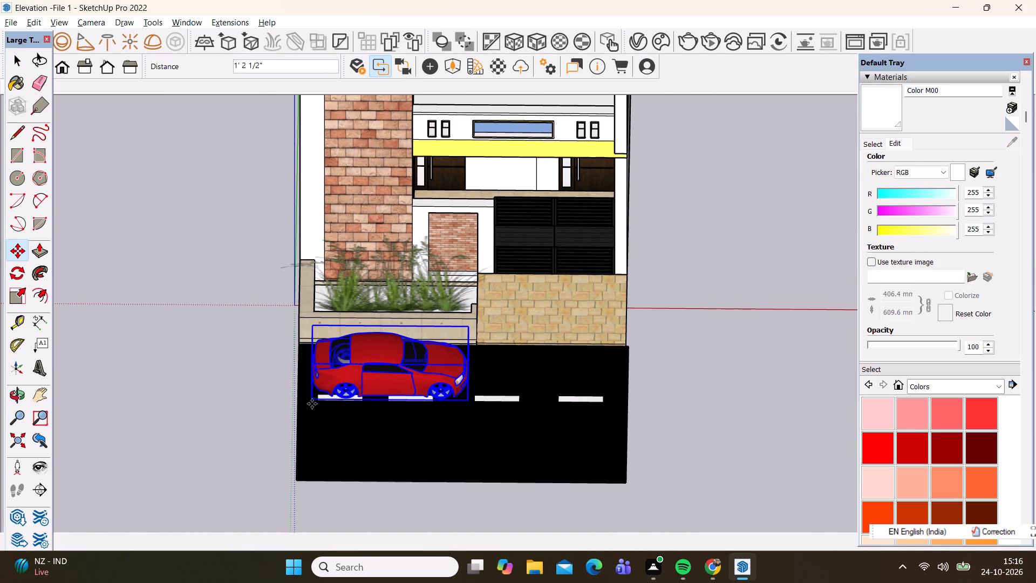
key(space)
click(243, 372)
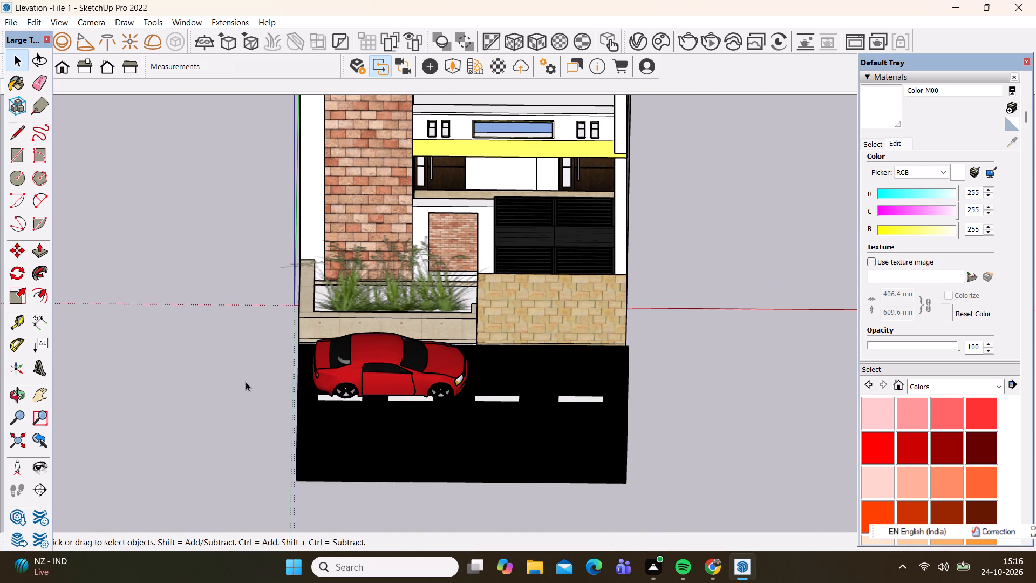
click(182, 353)
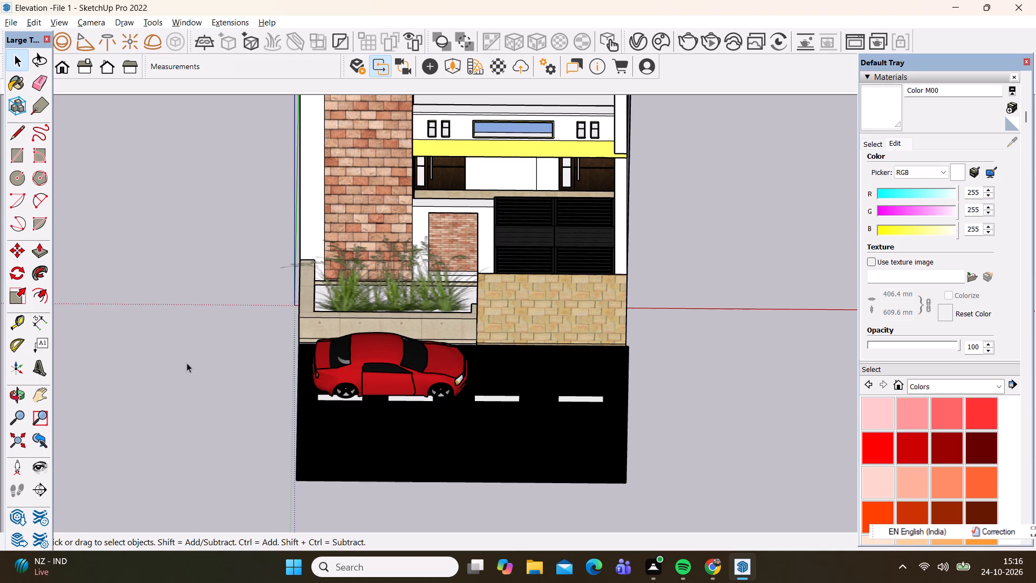
key(space)
Review the car's placement against the road markings, planter and whole front elevation from close and far.
scroll(138, 297, down, 2)
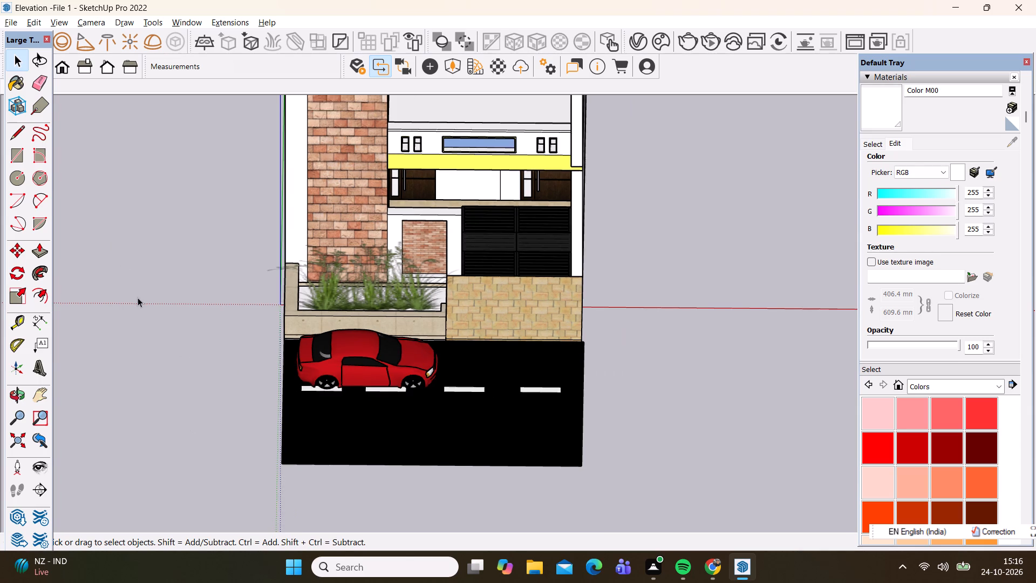
scroll(138, 297, down, 2)
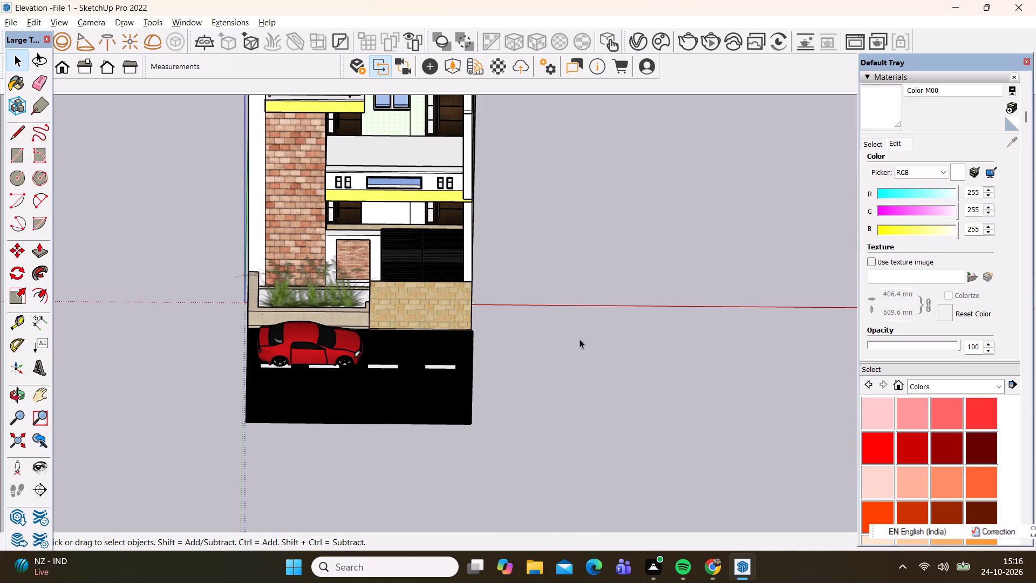
click(580, 339)
middle_drag(283, 446, 284, 367)
middle_drag(331, 363, 331, 335)
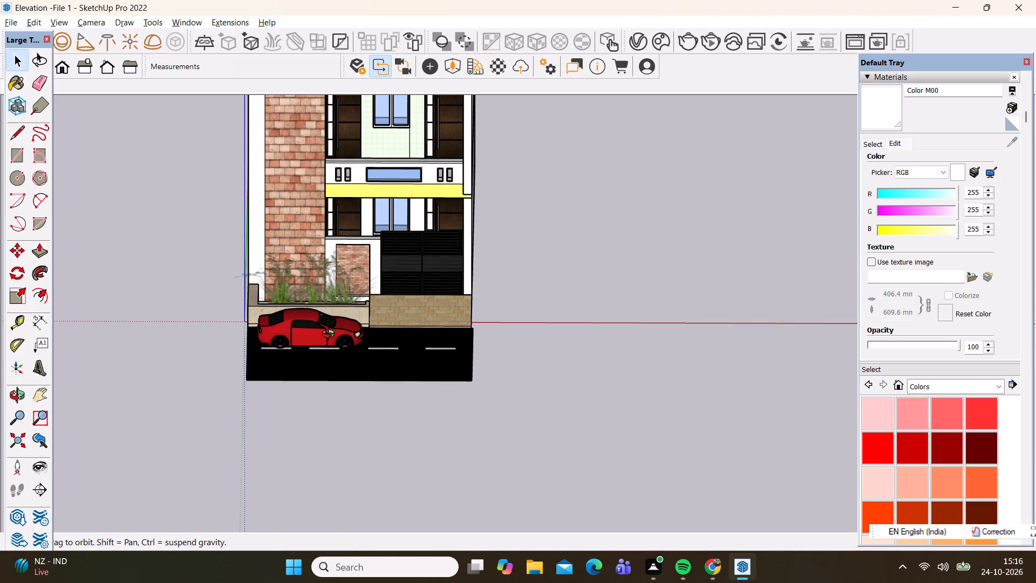
middle_drag(331, 335, 331, 335)
scroll(312, 361, up, 11)
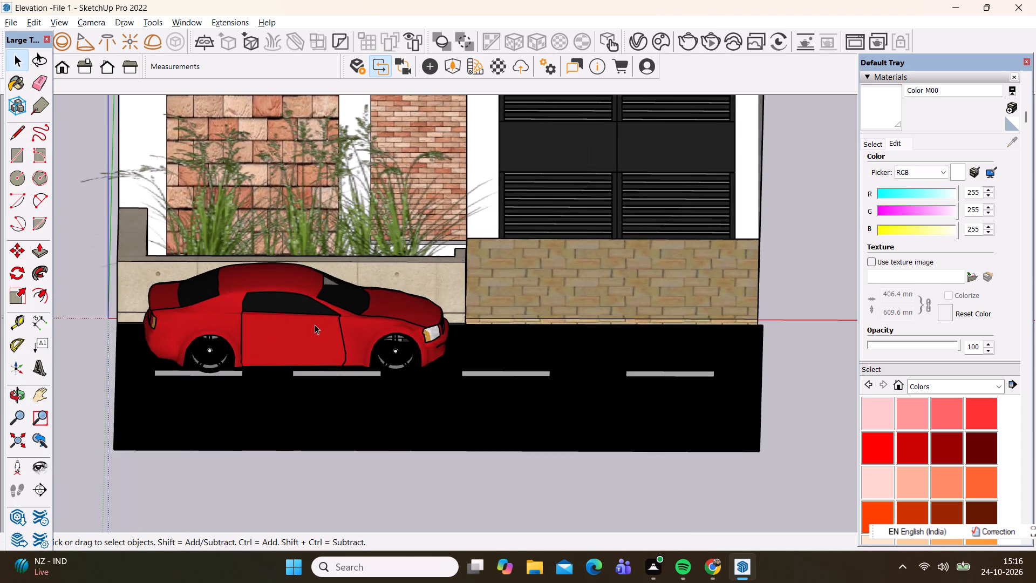
scroll(297, 328, up, 7)
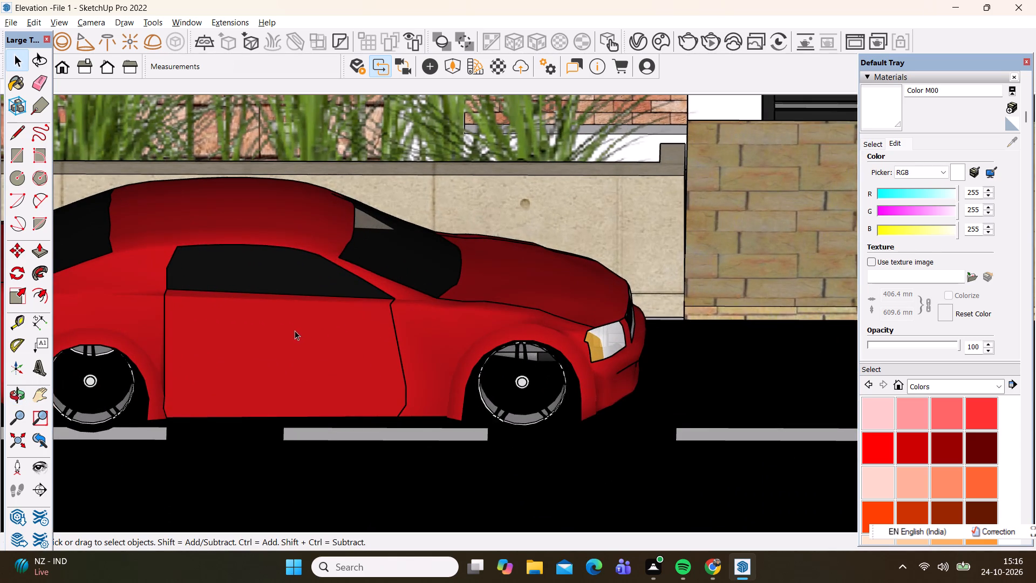
scroll(293, 331, down, 20)
scroll(293, 331, down, 1)
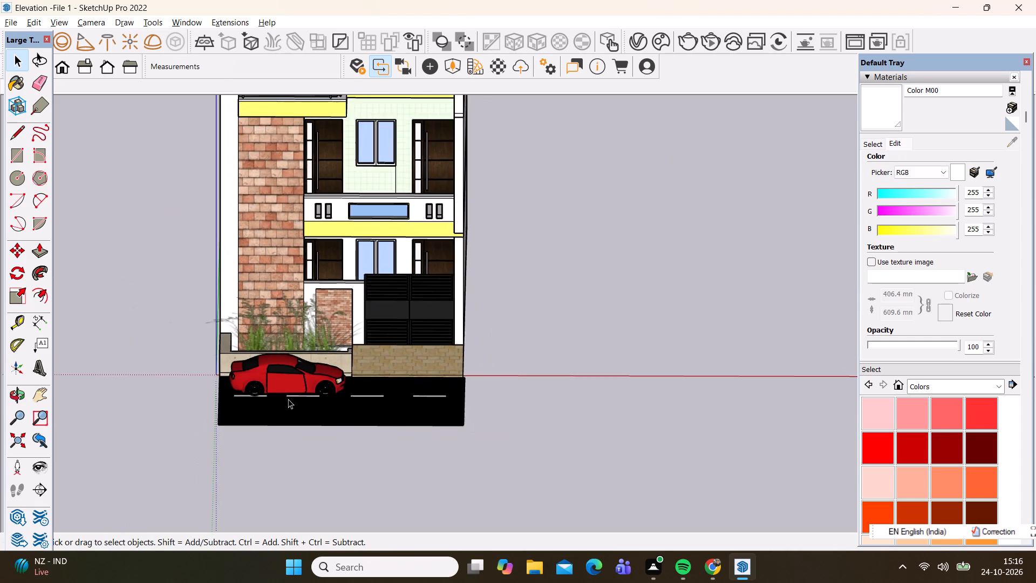
scroll(288, 399, down, 2)
scroll(284, 487, down, 1)
middle_drag(284, 487, 290, 464)
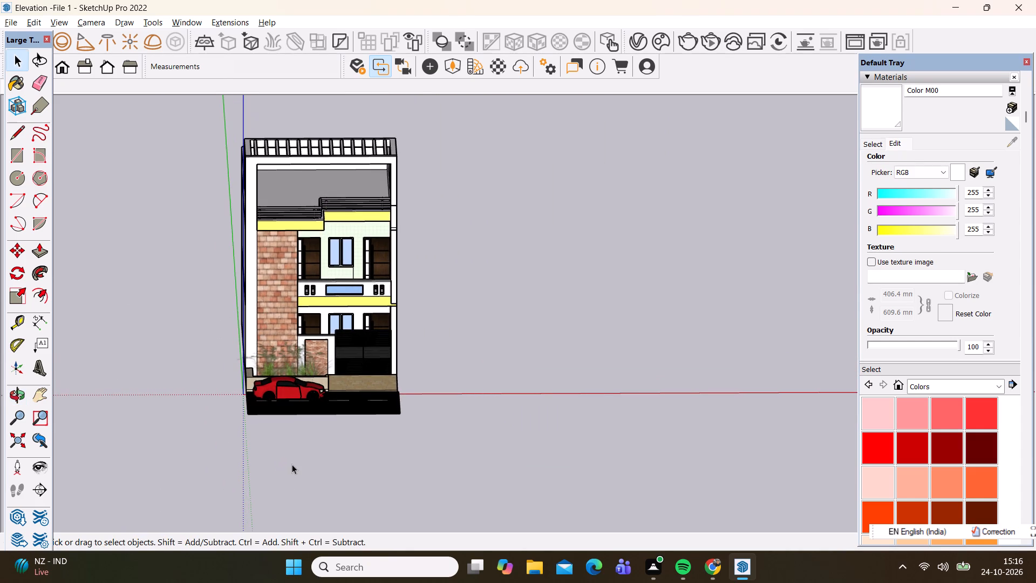
scroll(420, 204, up, 2)
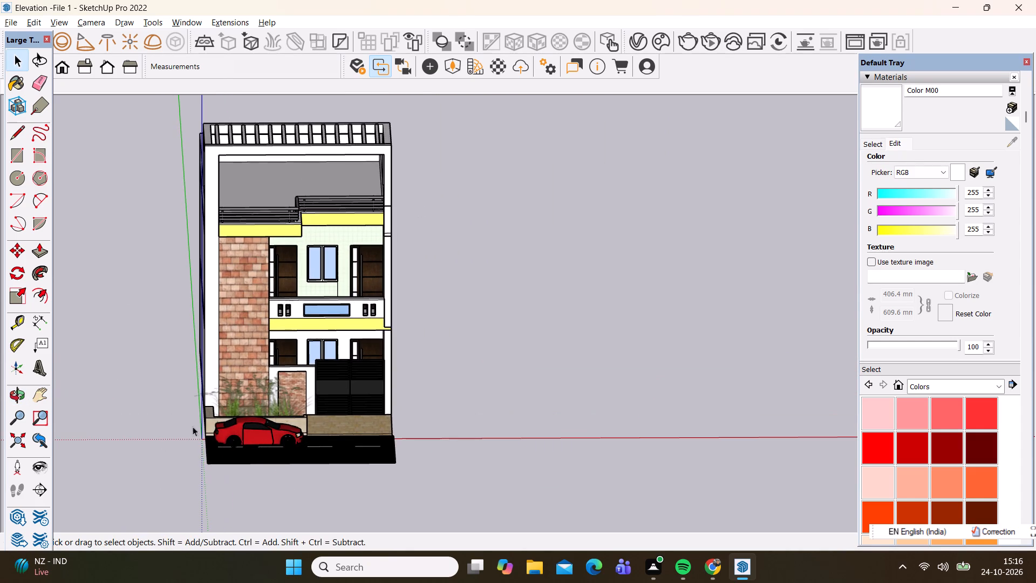
scroll(238, 422, up, 7)
scroll(394, 435, up, 2)
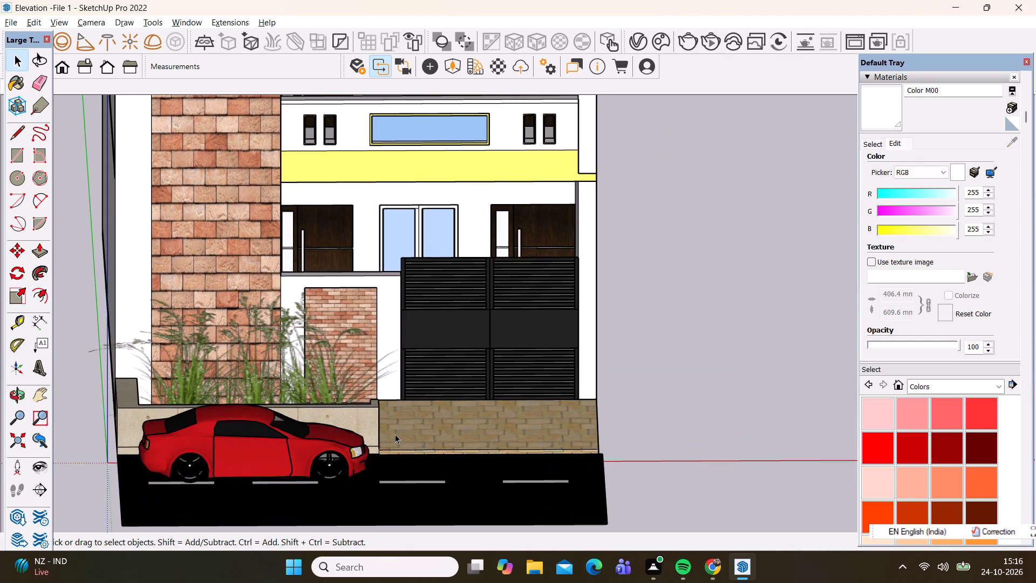
Examine the full house elevation, road and car from the front, from above and near ground level.
scroll(310, 452, up, 2)
scroll(398, 379, down, 5)
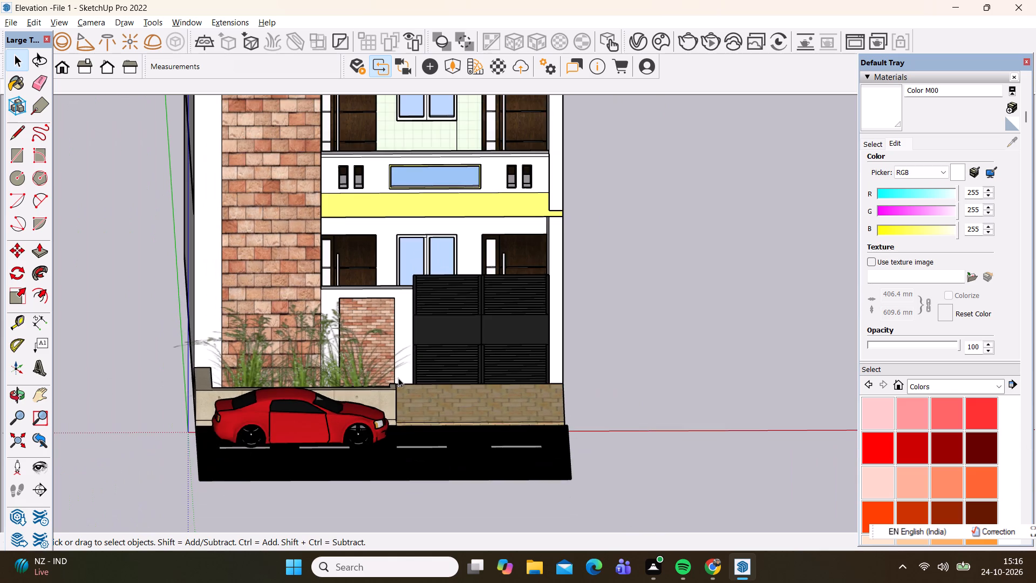
scroll(302, 395, down, 1)
middle_drag(302, 395, 299, 453)
scroll(297, 429, down, 6)
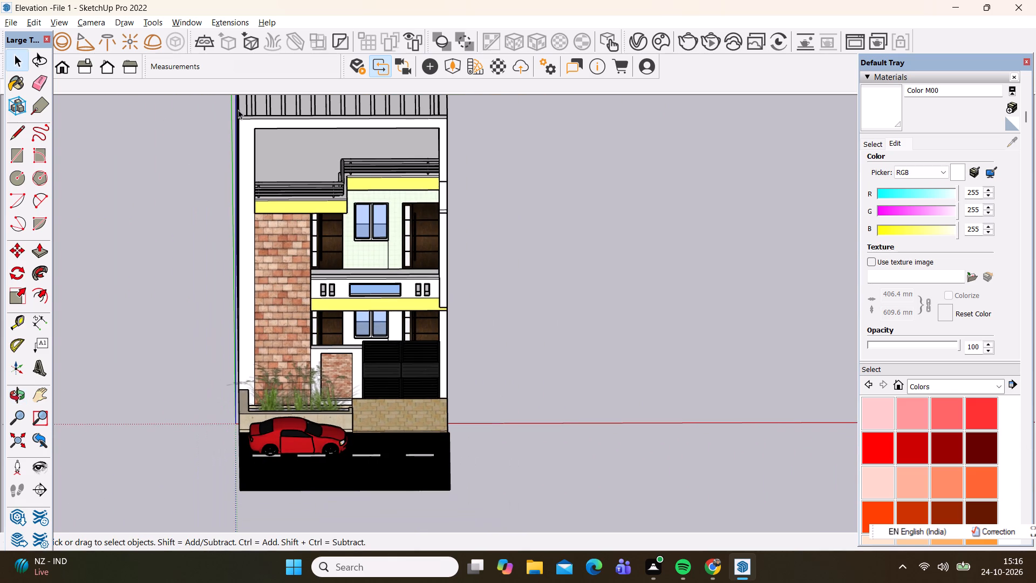
scroll(257, 238, down, 3)
scroll(262, 133, up, 2)
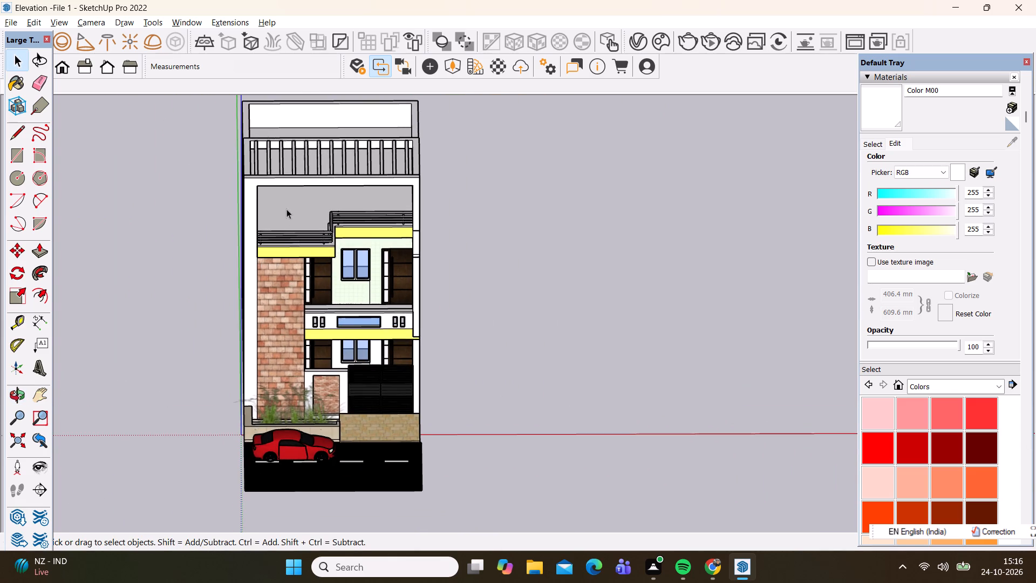
middle_drag(281, 231, 309, 181)
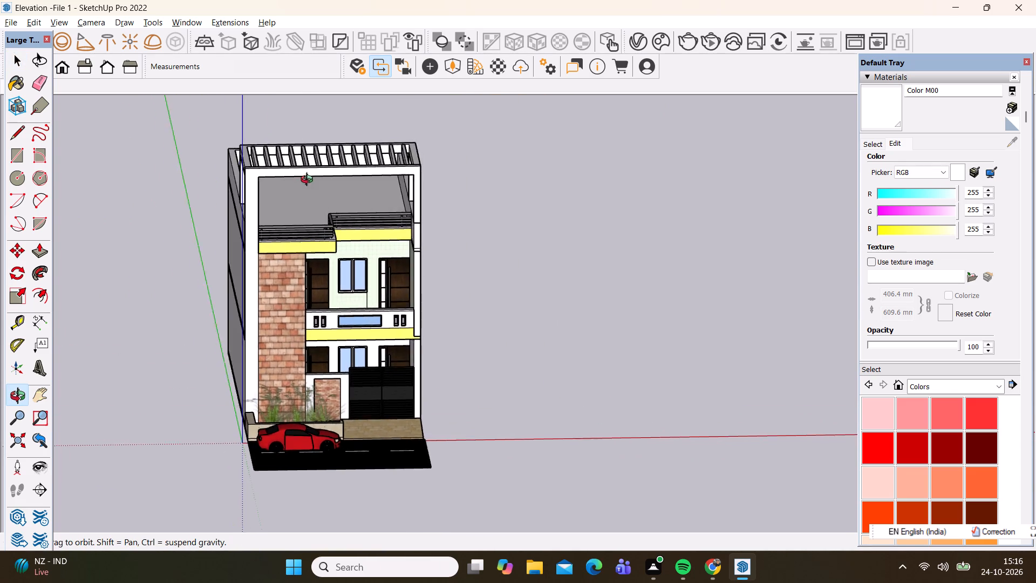
middle_drag(309, 181, 310, 177)
scroll(364, 293, up, 2)
scroll(400, 363, up, 2)
scroll(391, 363, down, 5)
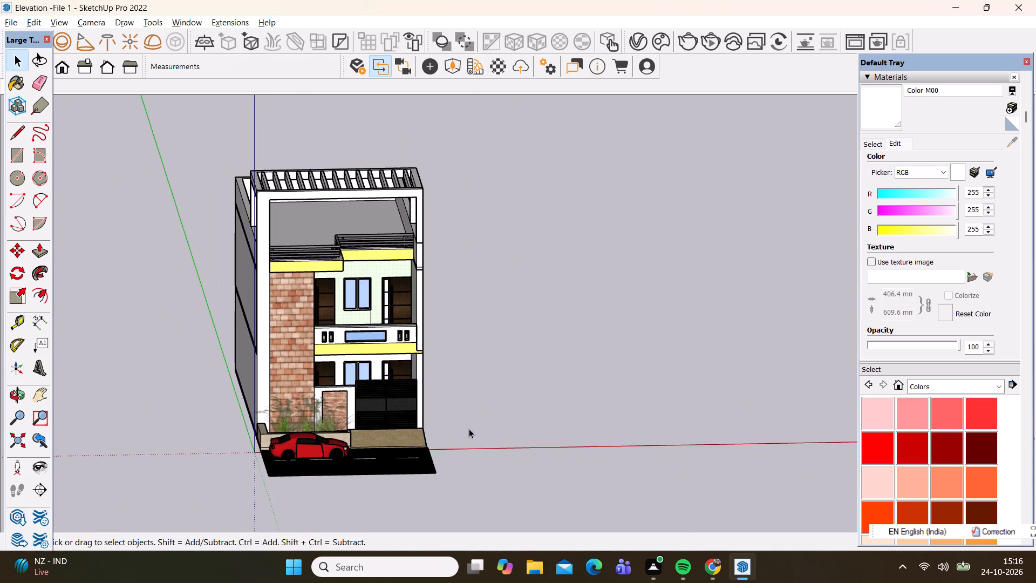
scroll(469, 429, down, 1)
middle_drag(469, 427, 469, 362)
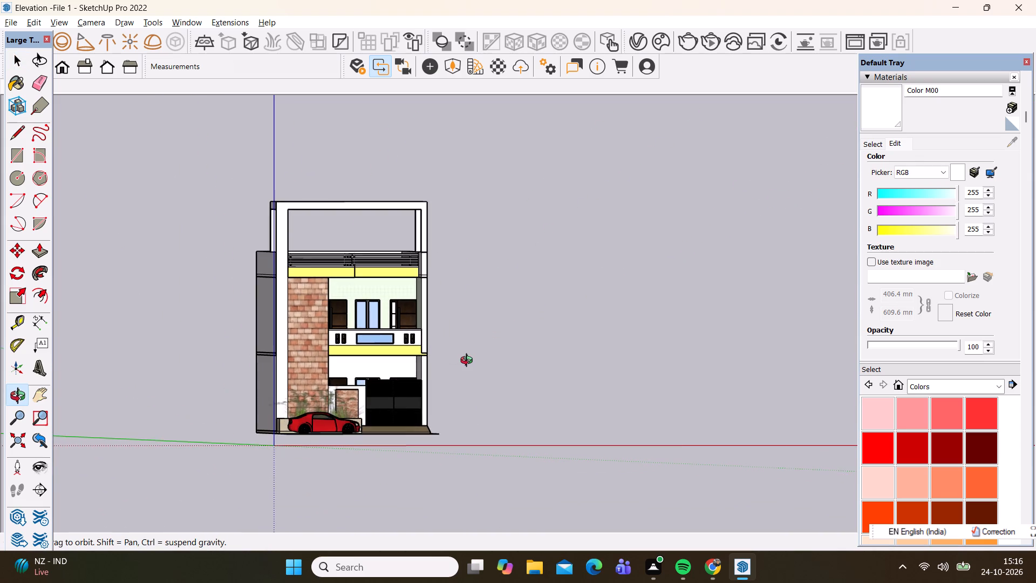
middle_drag(469, 362, 458, 390)
scroll(342, 338, up, 2)
scroll(303, 462, up, 2)
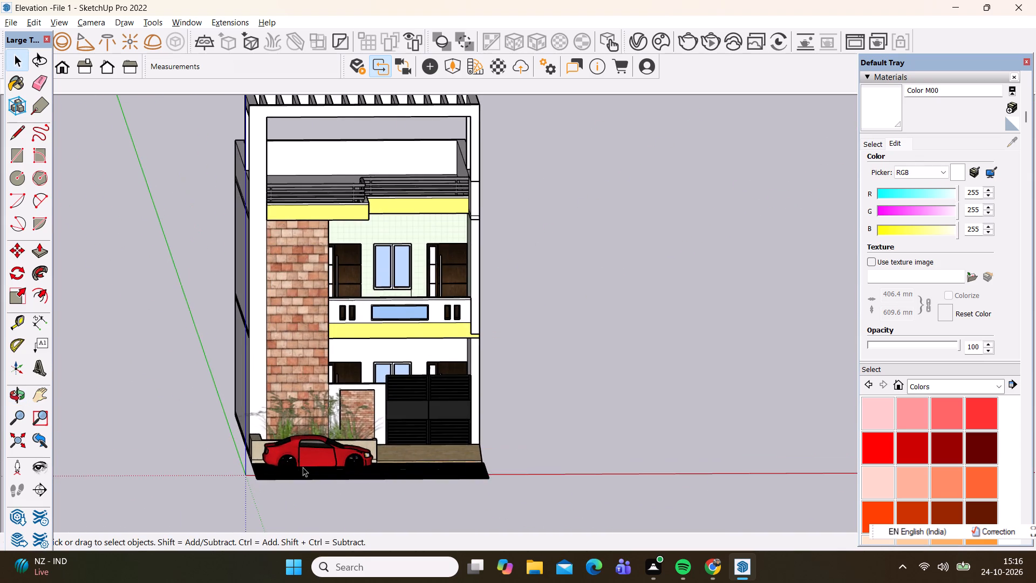
scroll(346, 438, down, 2)
middle_drag(349, 464, 353, 476)
scroll(358, 458, down, 1)
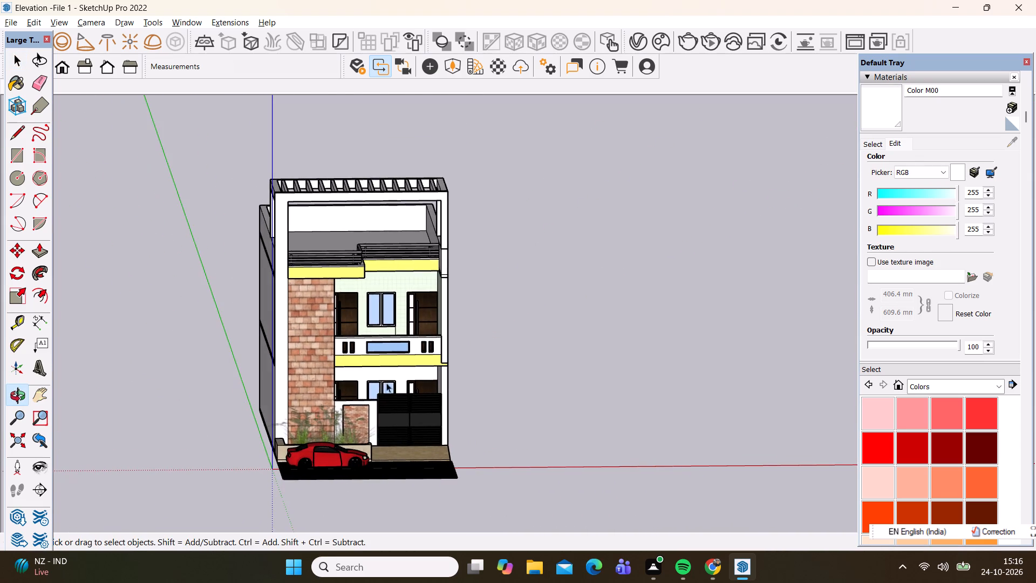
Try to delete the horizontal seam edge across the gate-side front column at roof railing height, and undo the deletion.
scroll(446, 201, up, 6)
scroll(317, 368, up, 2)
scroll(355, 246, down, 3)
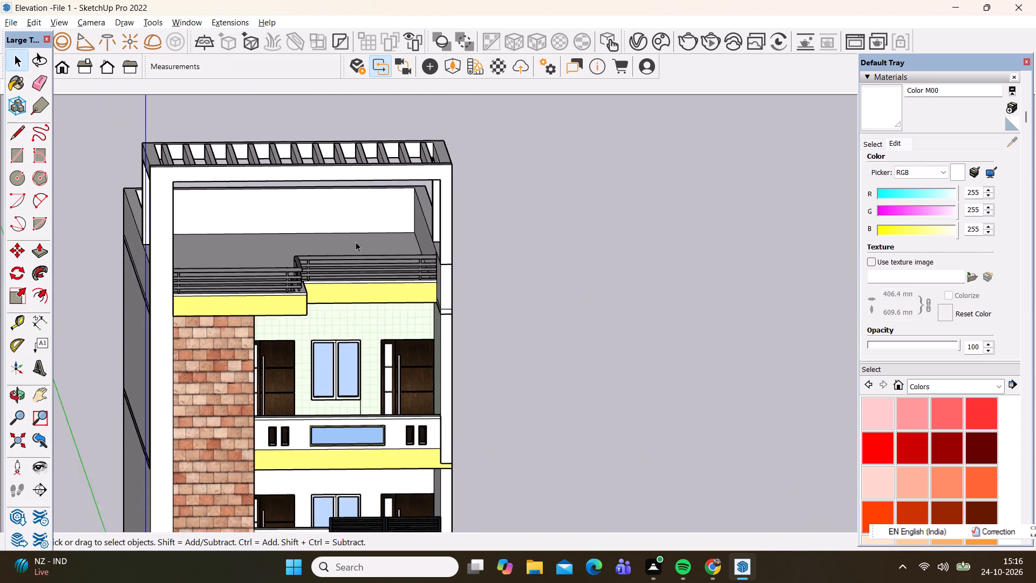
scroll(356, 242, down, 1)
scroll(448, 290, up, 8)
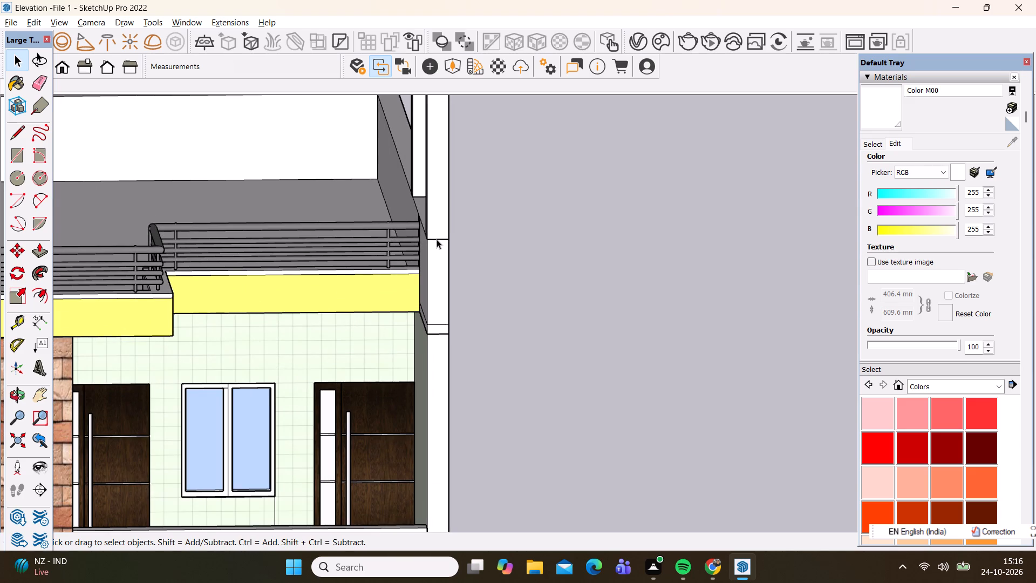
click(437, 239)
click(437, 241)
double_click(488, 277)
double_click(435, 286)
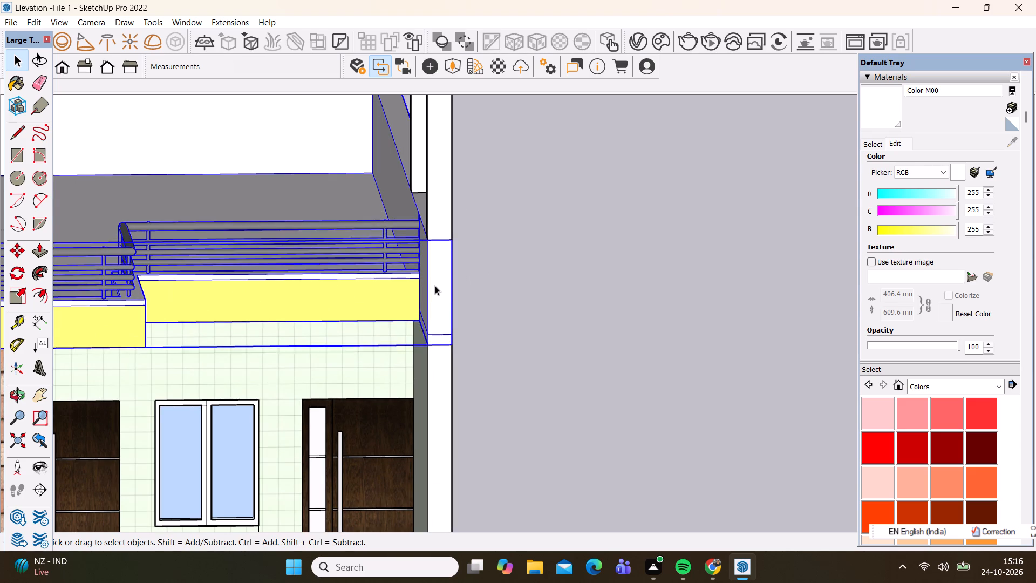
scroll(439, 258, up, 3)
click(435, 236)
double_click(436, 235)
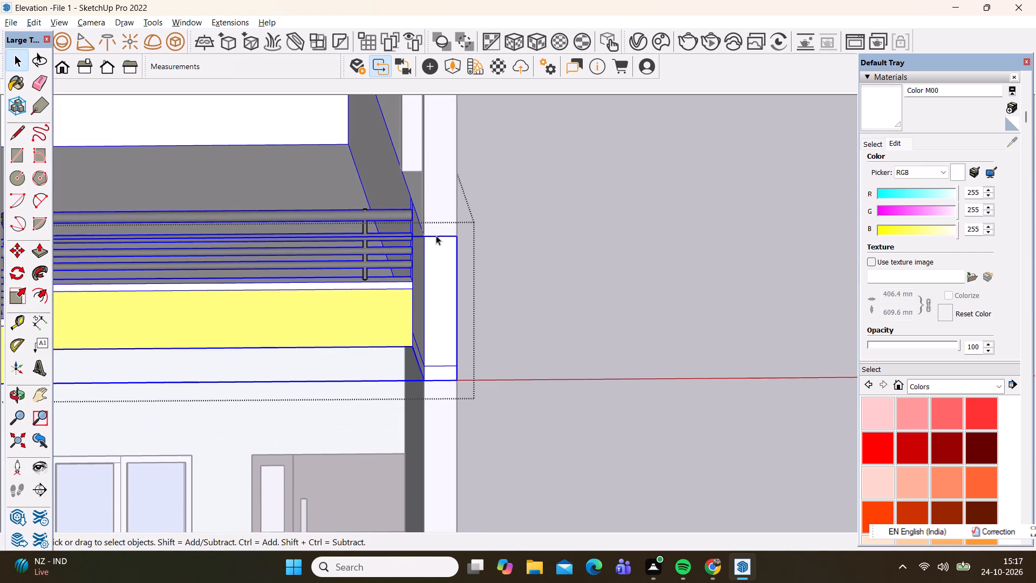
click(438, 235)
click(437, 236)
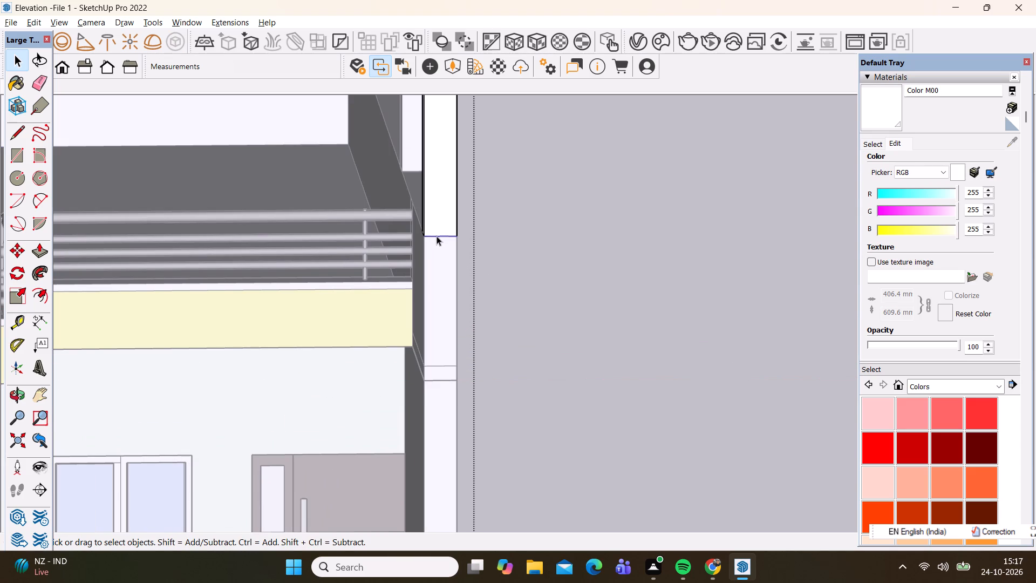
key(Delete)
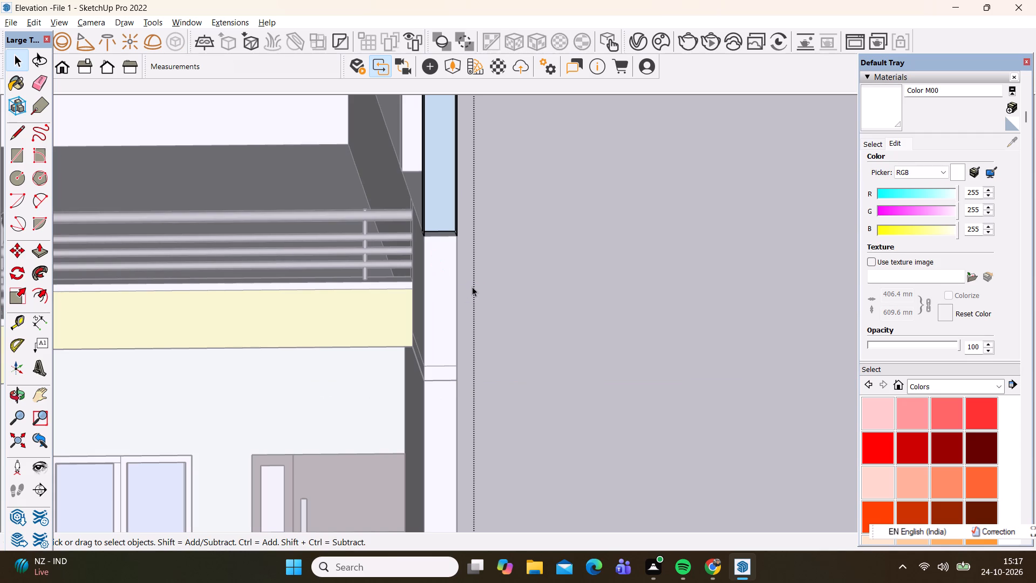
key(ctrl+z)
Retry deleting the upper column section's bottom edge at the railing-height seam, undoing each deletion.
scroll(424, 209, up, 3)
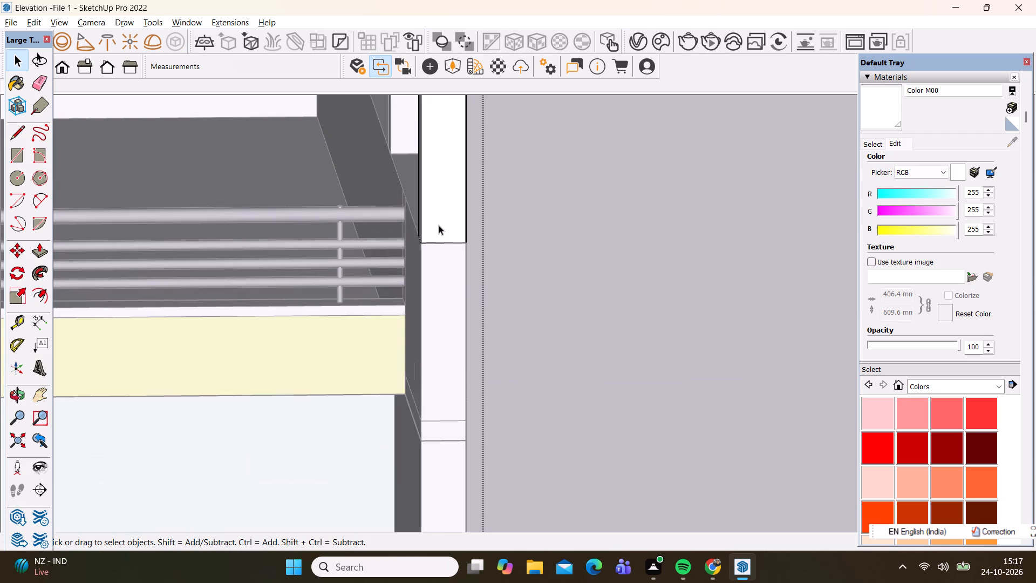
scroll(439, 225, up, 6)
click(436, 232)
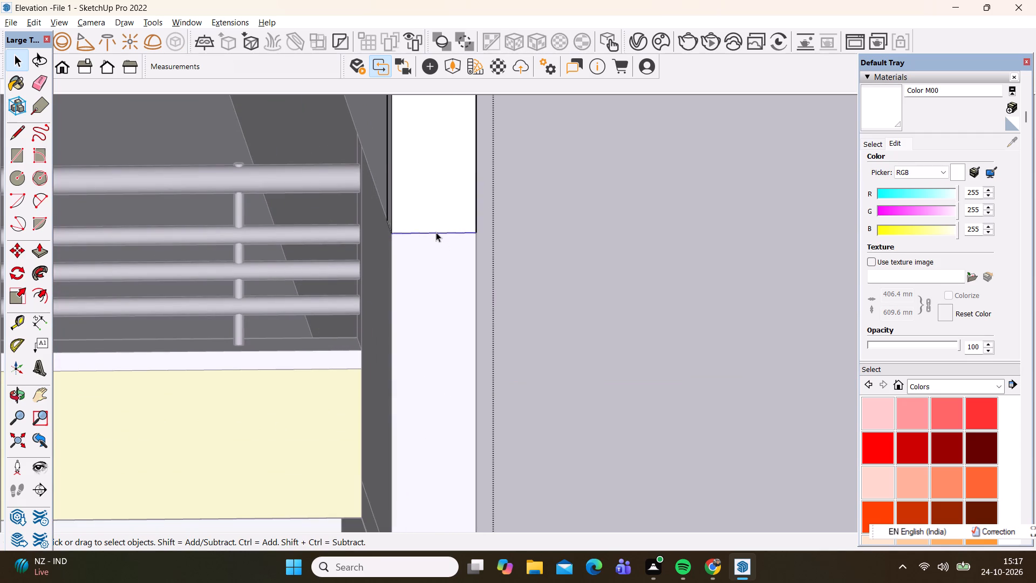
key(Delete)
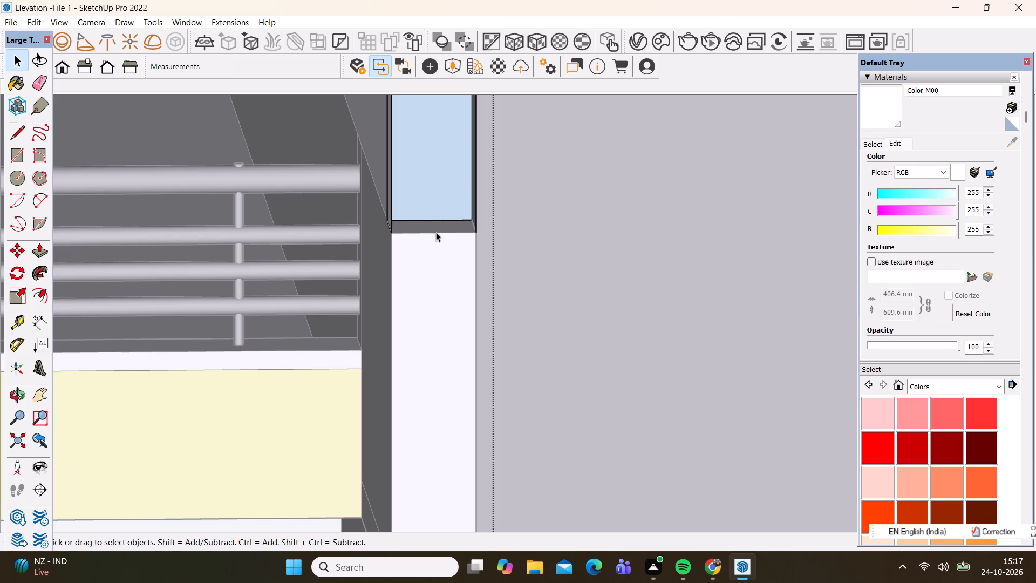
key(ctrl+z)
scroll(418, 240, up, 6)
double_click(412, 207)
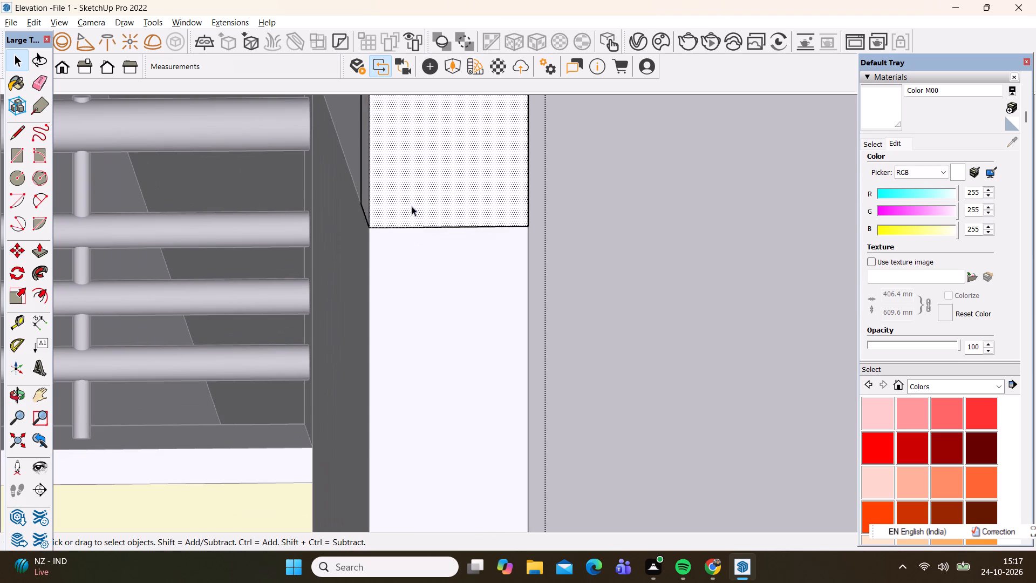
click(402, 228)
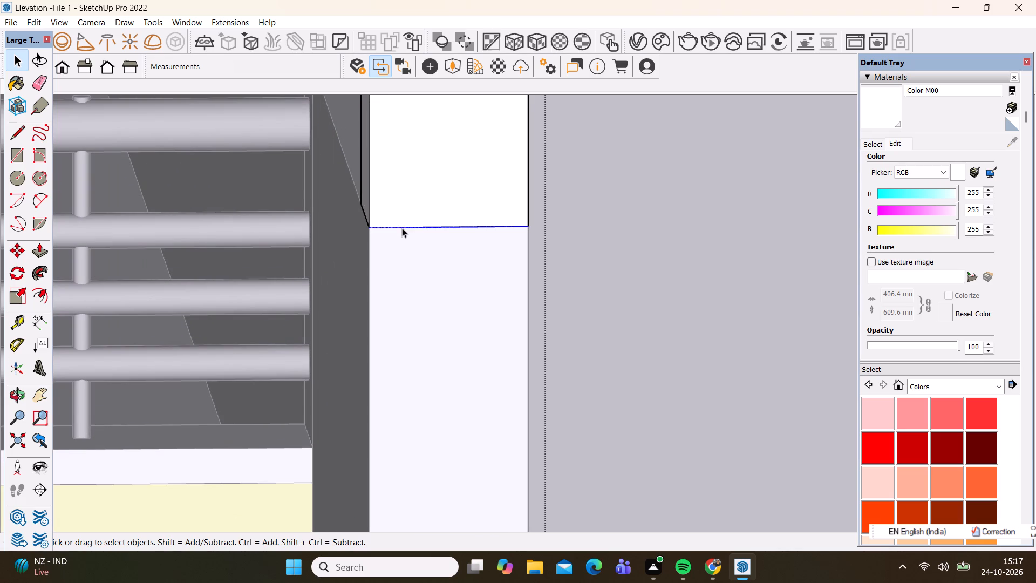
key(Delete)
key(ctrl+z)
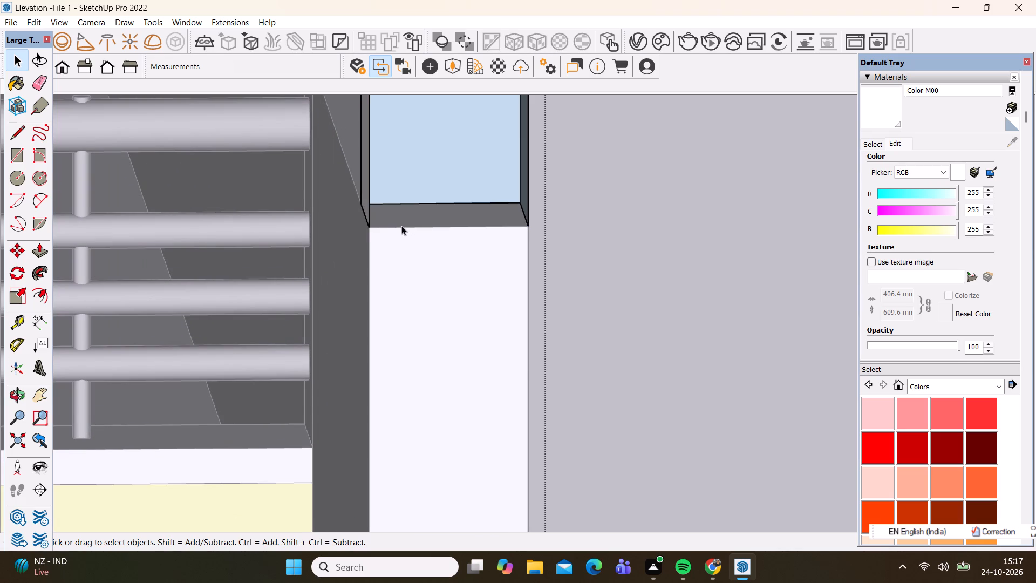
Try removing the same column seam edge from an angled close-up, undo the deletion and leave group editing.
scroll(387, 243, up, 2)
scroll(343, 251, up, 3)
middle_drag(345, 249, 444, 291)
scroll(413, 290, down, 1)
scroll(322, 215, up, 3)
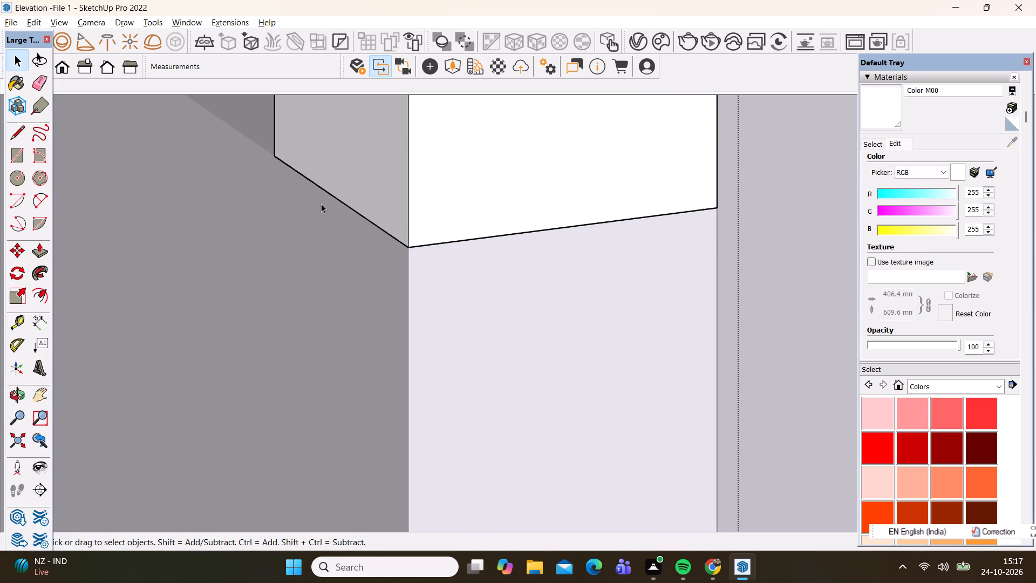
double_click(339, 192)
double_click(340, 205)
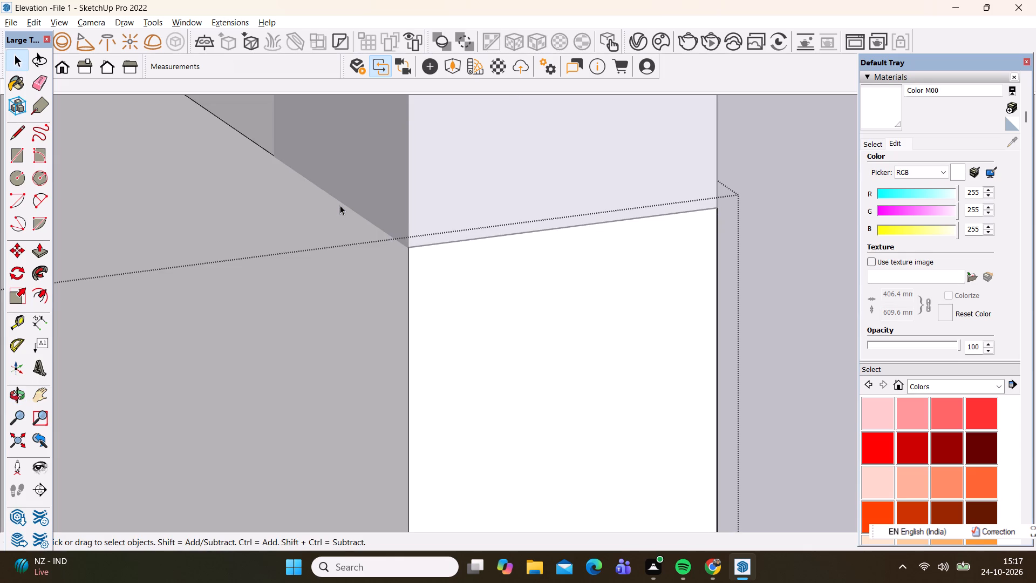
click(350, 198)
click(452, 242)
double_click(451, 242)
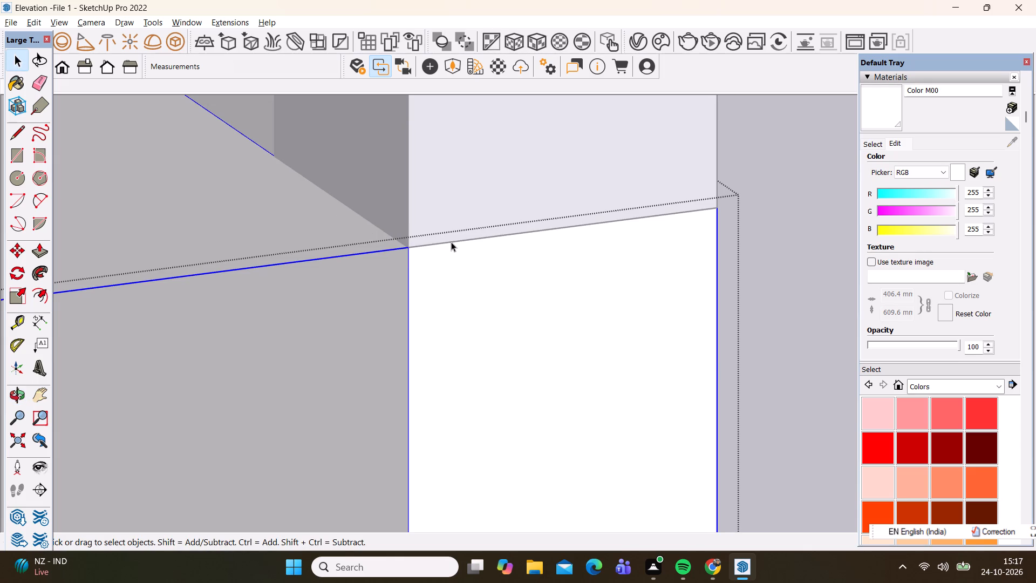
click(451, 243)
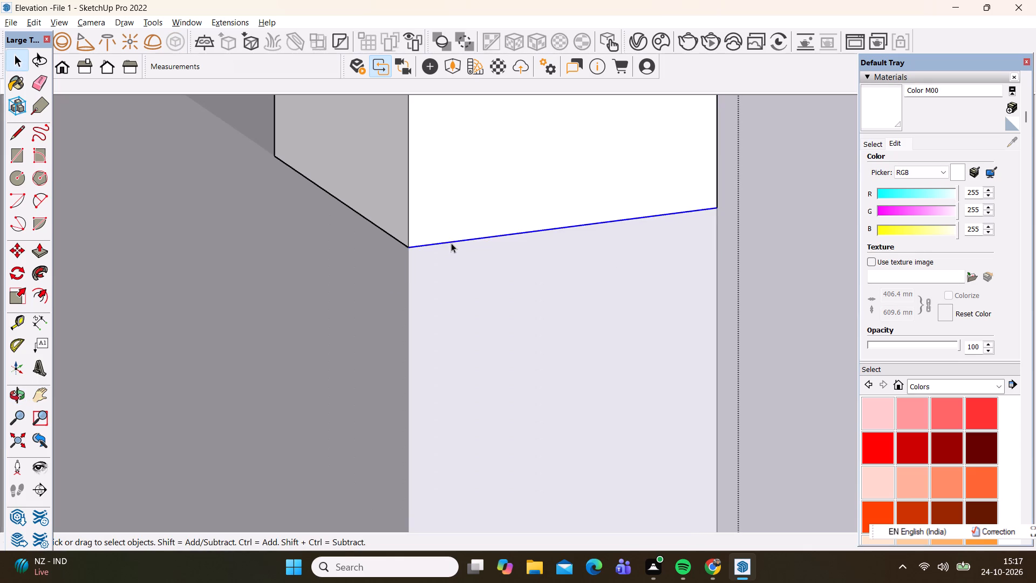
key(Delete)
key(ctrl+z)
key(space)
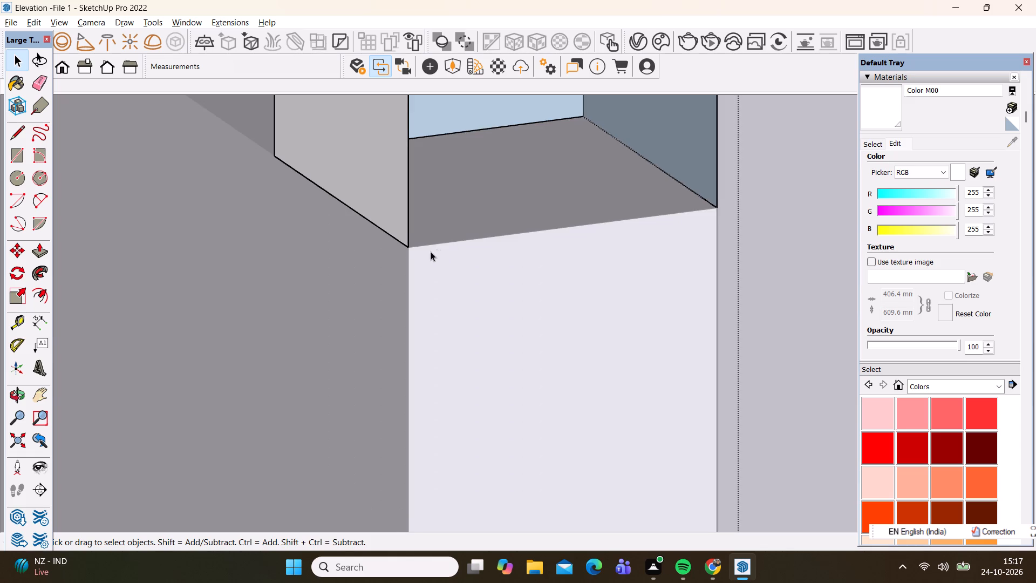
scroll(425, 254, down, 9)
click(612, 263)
Inside the roof-level wall group, delete the lower seam lines on the column's front face and inner side face, and exit the group.
scroll(512, 263, down, 4)
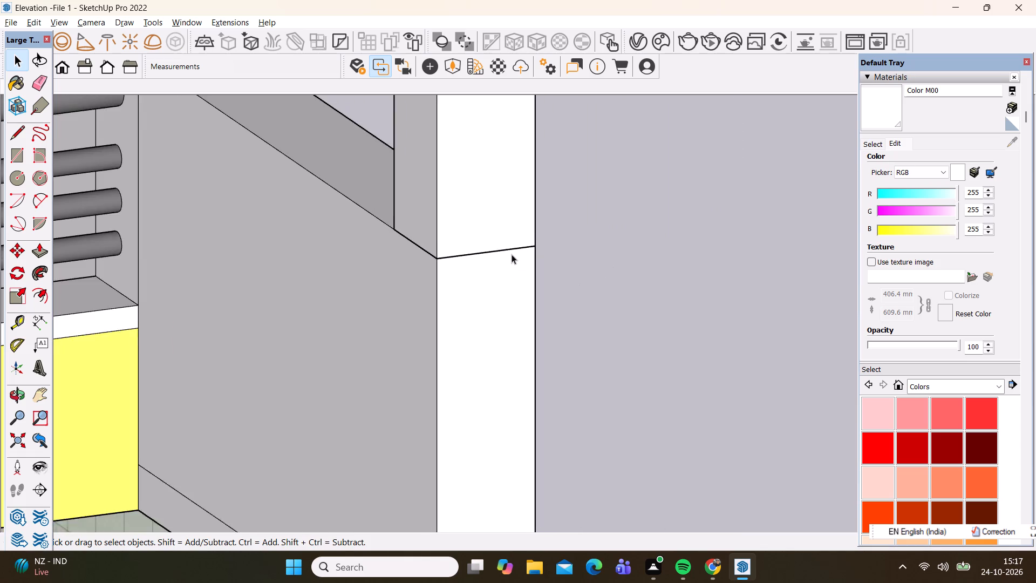
scroll(512, 254, down, 9)
scroll(496, 451, up, 5)
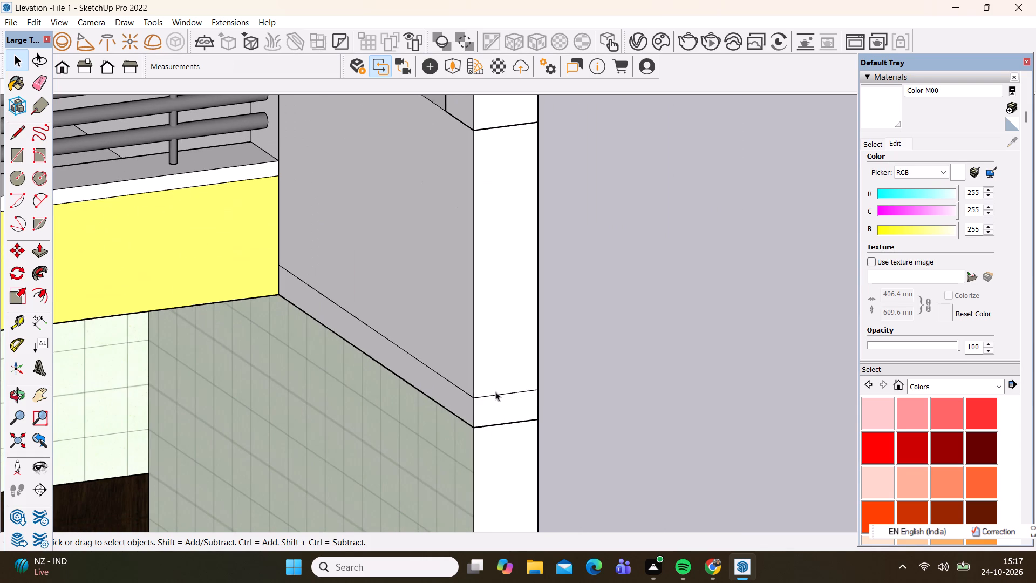
click(495, 395)
double_click(495, 395)
click(495, 395)
double_click(495, 395)
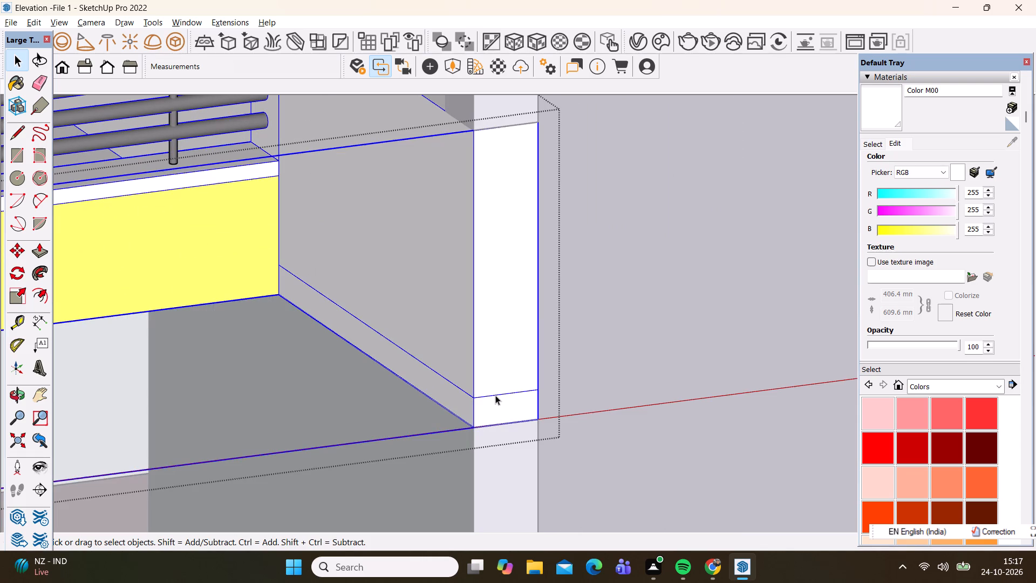
click(495, 396)
key(Delete)
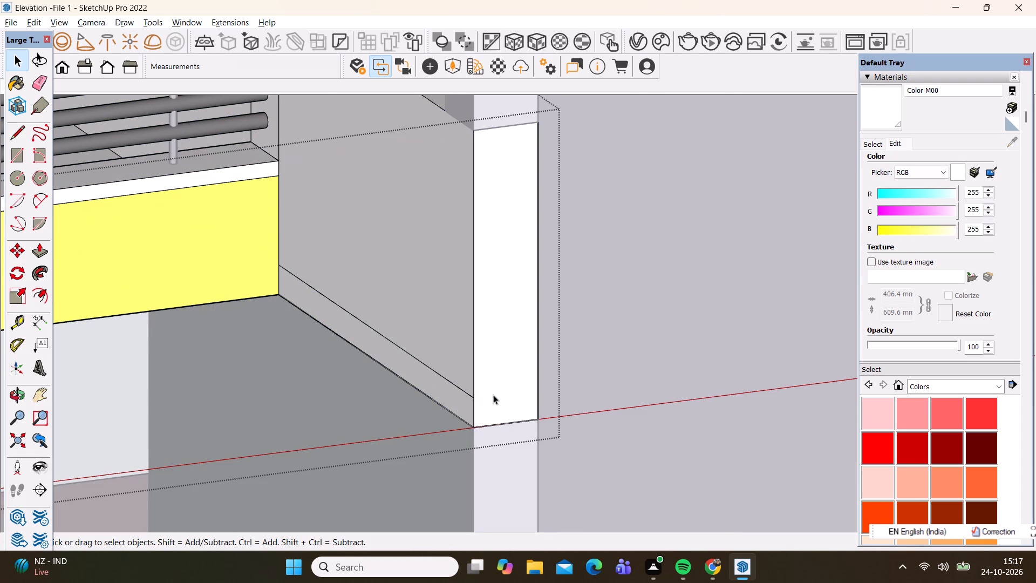
click(466, 391)
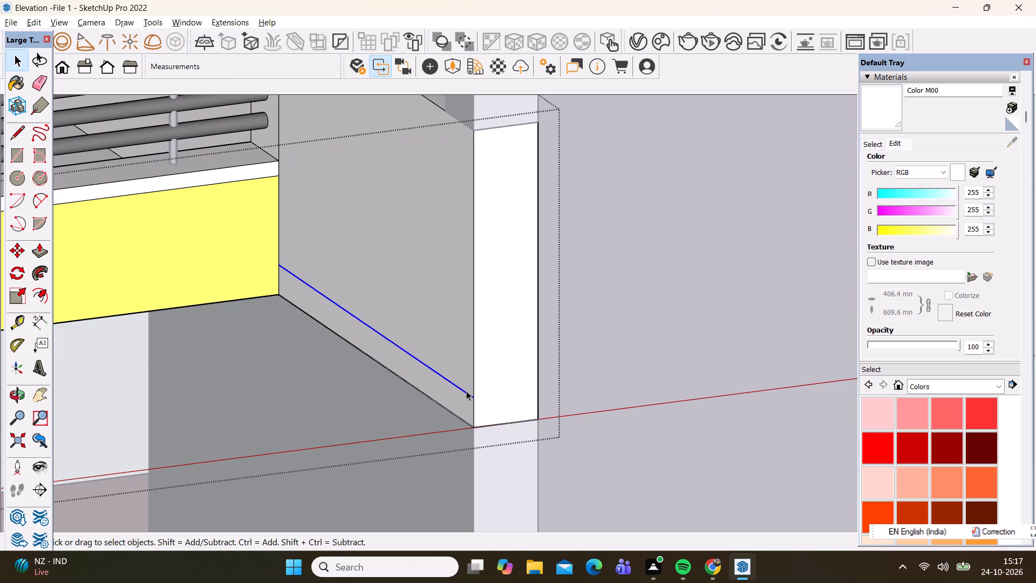
key(Delete)
scroll(467, 304, down, 6)
scroll(516, 404, down, 1)
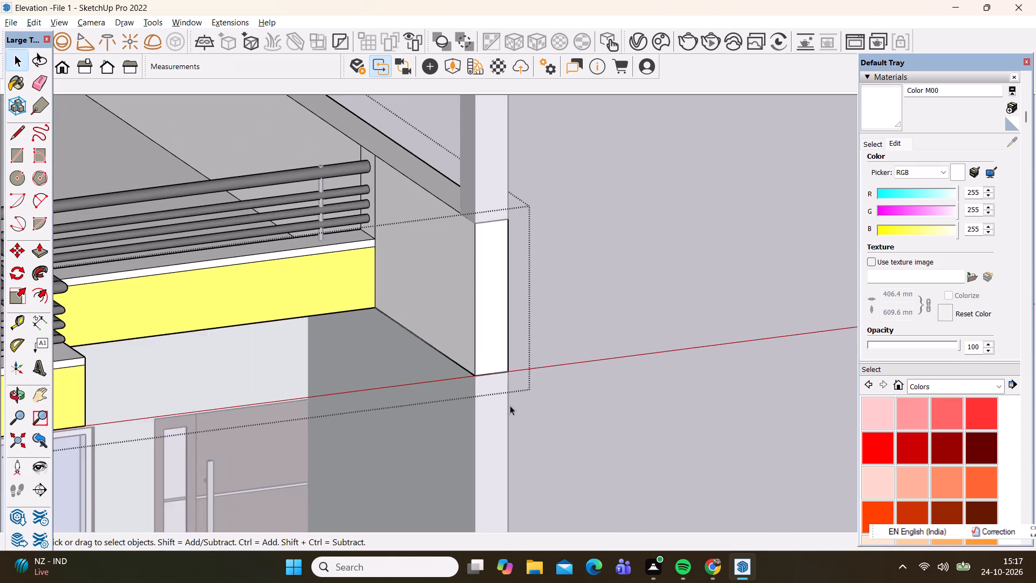
middle_drag(509, 405, 386, 341)
click(550, 268)
scroll(486, 328, down, 4)
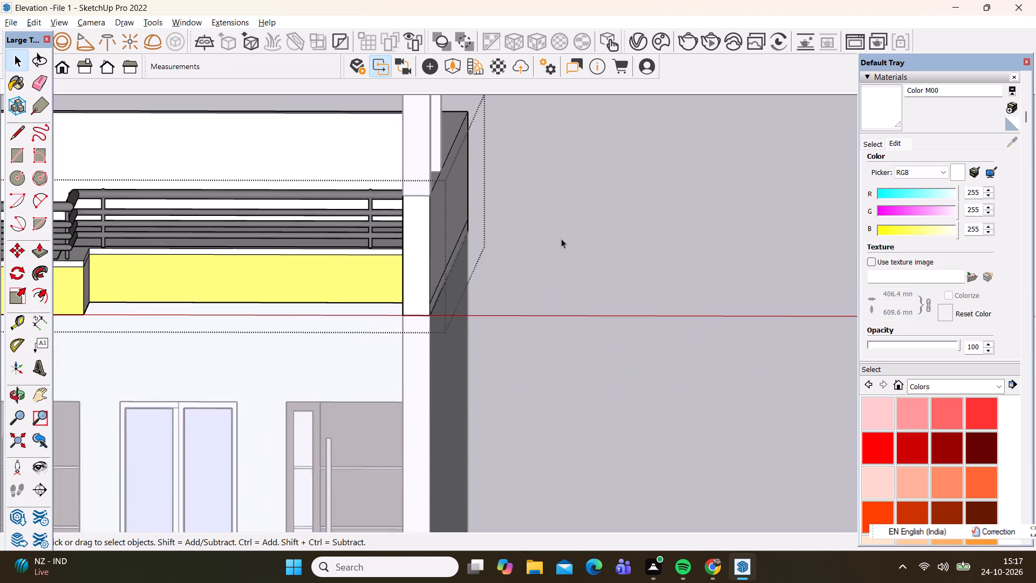
scroll(561, 239, down, 4)
click(591, 383)
Examine the gate-side column and its floor-level joints against the whole front elevation.
scroll(593, 358, down, 7)
scroll(447, 391, up, 1)
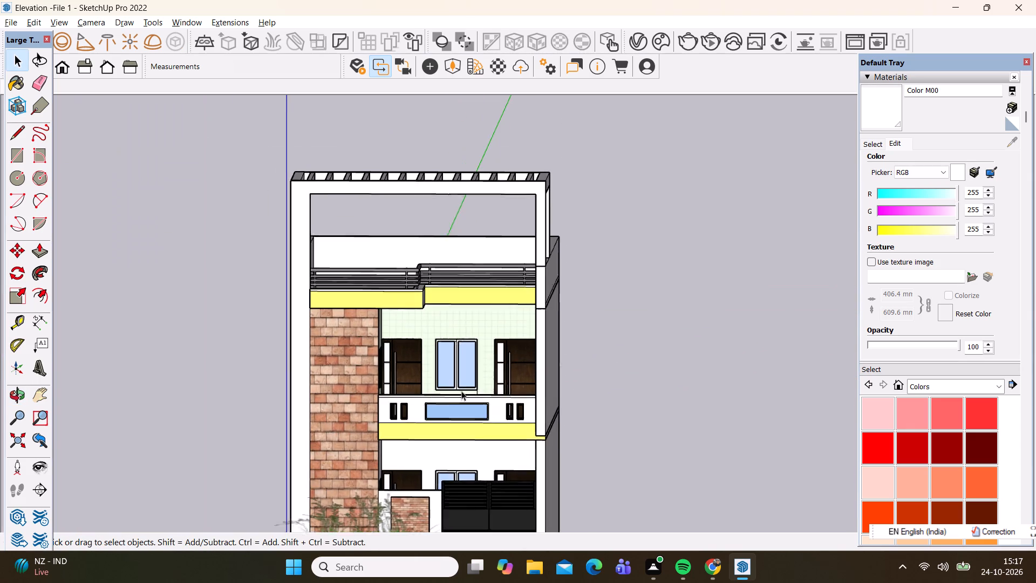
scroll(461, 391, up, 3)
scroll(552, 449, up, 2)
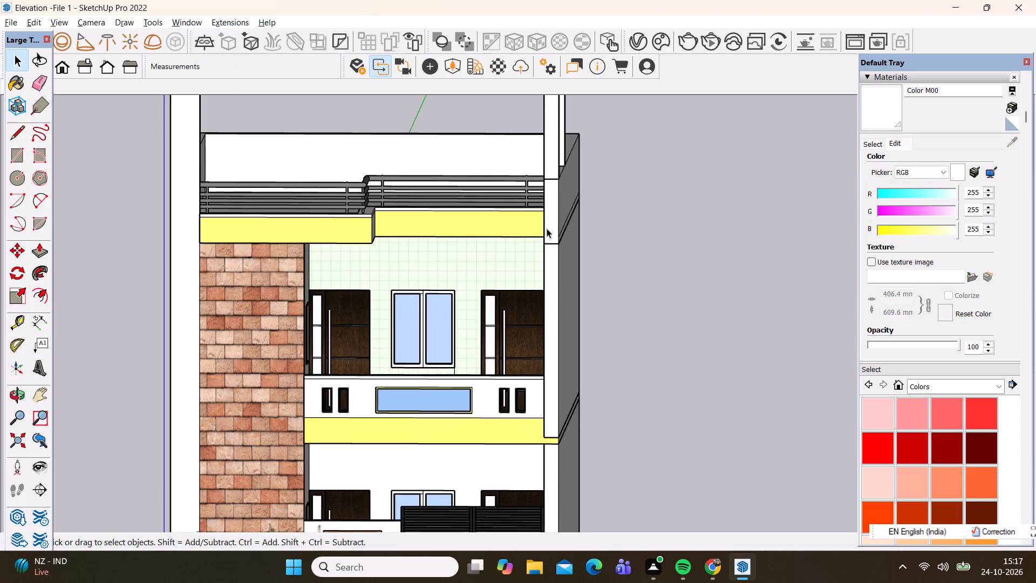
scroll(541, 216, down, 3)
middle_drag(509, 401, 567, 388)
scroll(567, 388, down, 1)
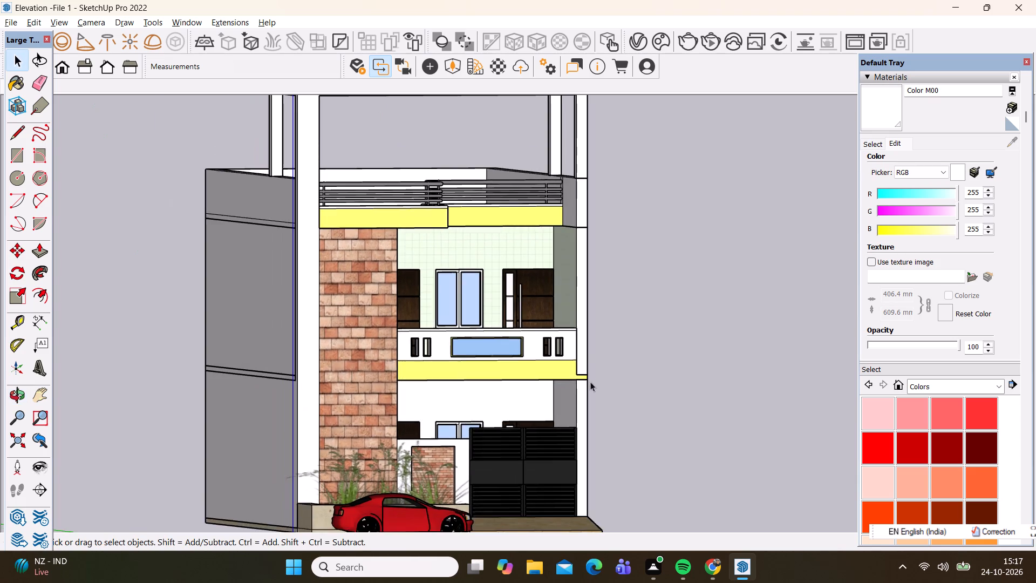
Examine the joint between the balcony's yellow band and the gate-side column from front and angled views.
scroll(593, 368, up, 12)
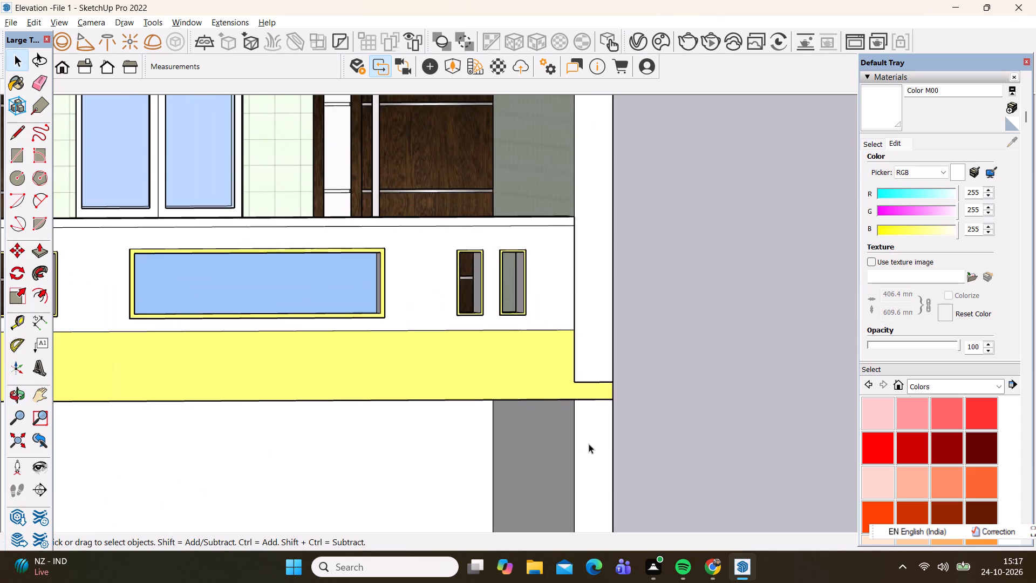
scroll(589, 444, up, 4)
scroll(578, 256, down, 5)
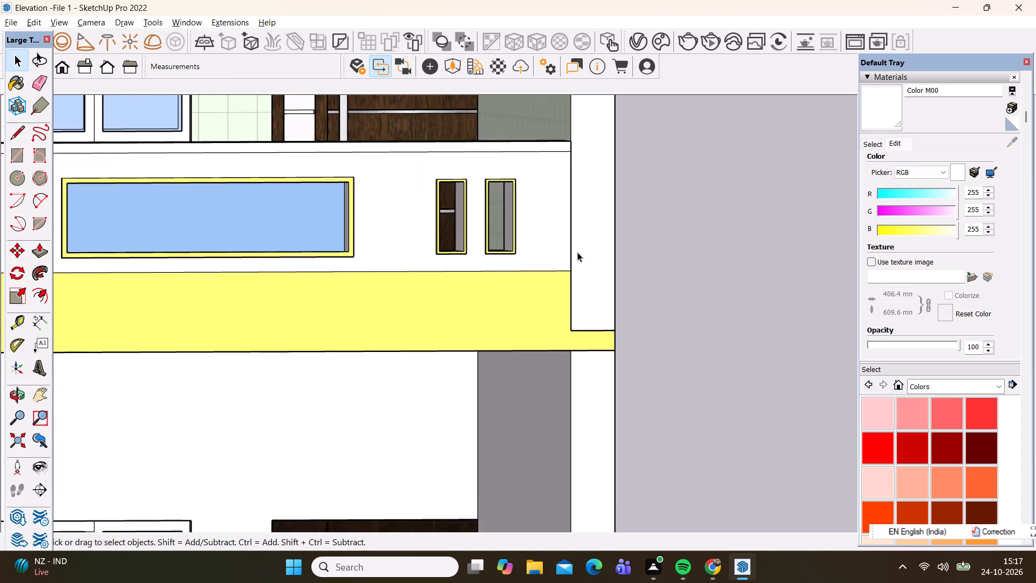
scroll(577, 252, down, 13)
scroll(541, 336, down, 1)
middle_drag(541, 336, 546, 391)
scroll(602, 244, up, 6)
scroll(568, 268, down, 7)
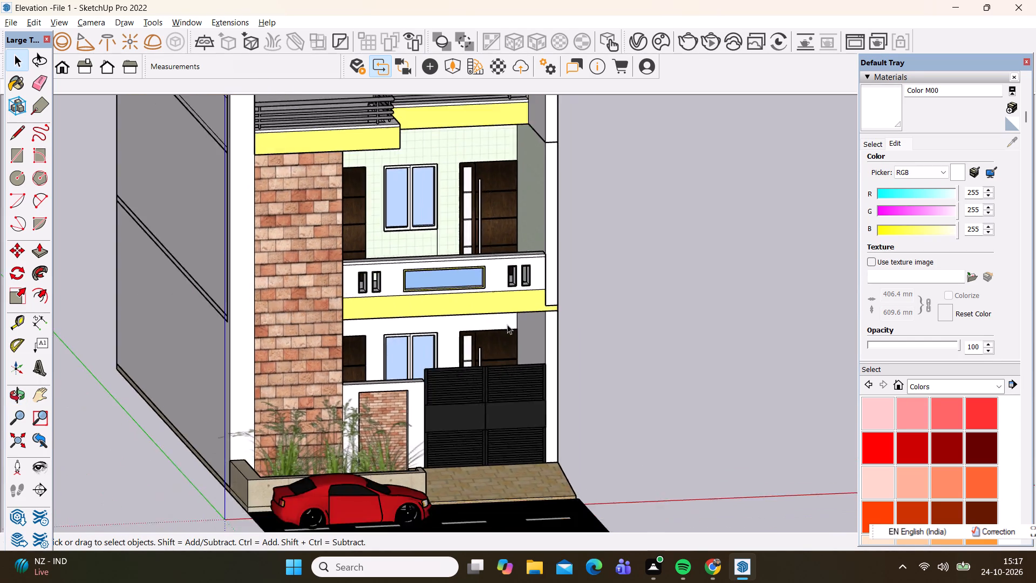
scroll(507, 324, down, 3)
scroll(507, 320, up, 6)
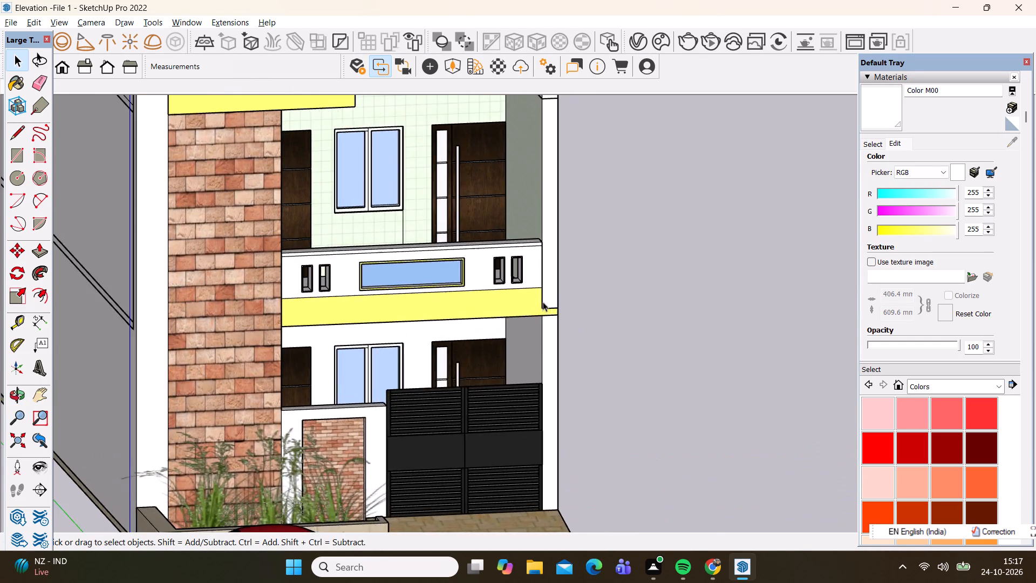
scroll(543, 302, up, 6)
middle_drag(537, 346, 568, 359)
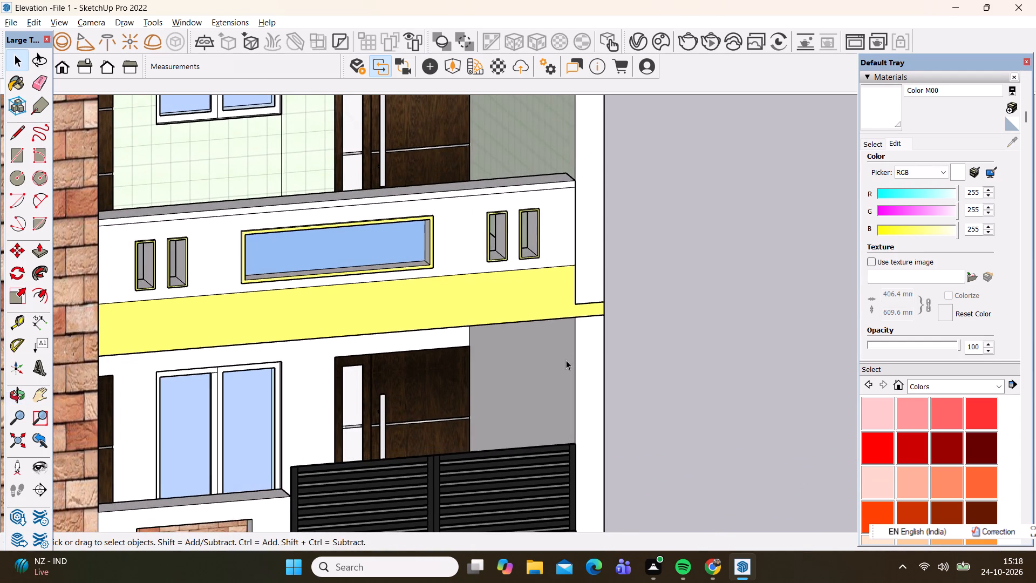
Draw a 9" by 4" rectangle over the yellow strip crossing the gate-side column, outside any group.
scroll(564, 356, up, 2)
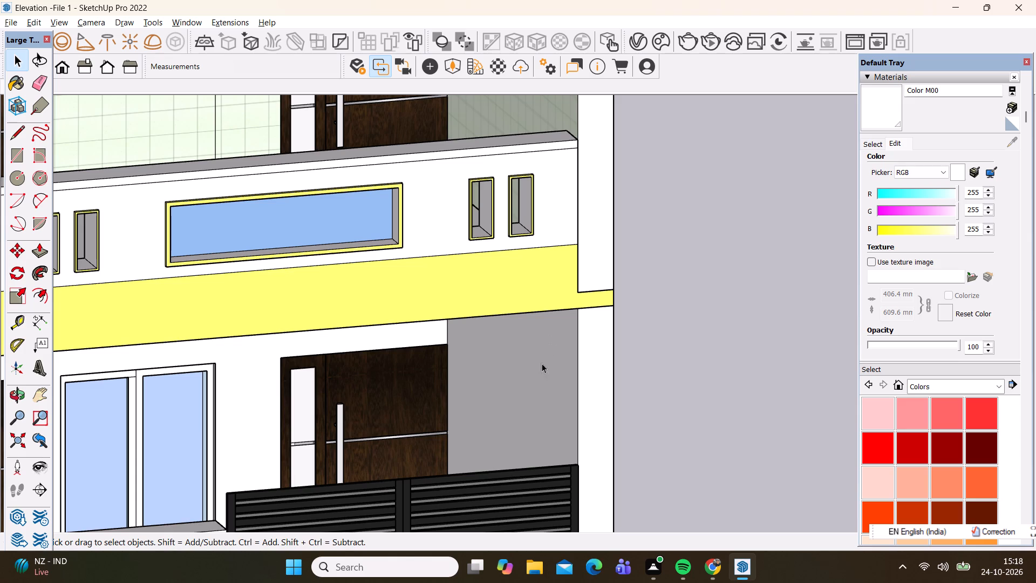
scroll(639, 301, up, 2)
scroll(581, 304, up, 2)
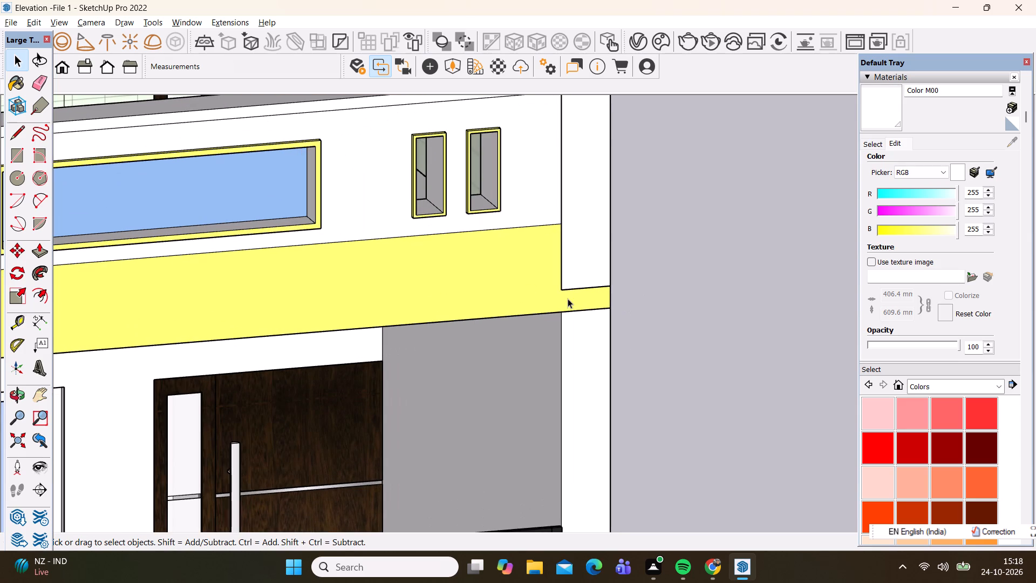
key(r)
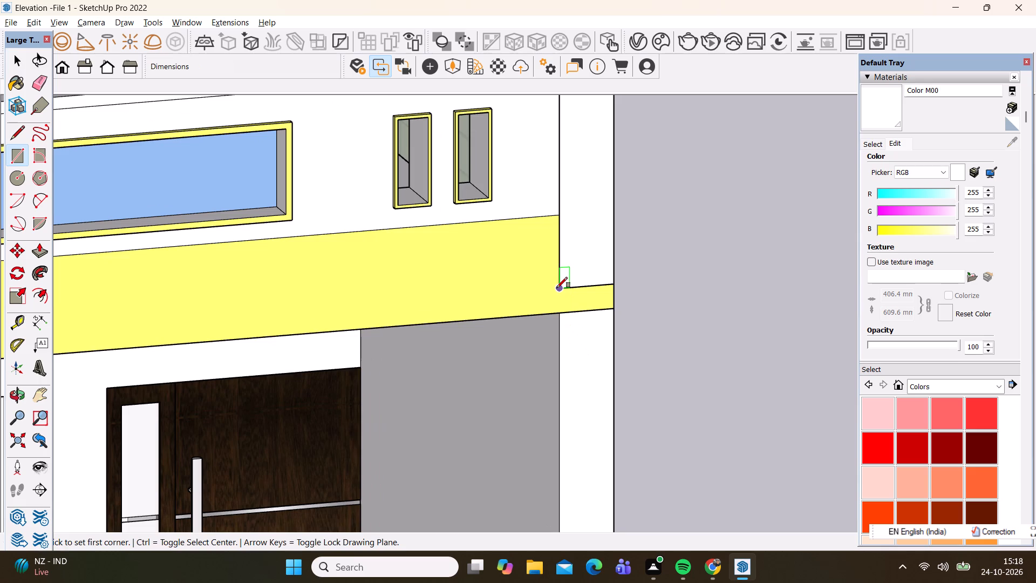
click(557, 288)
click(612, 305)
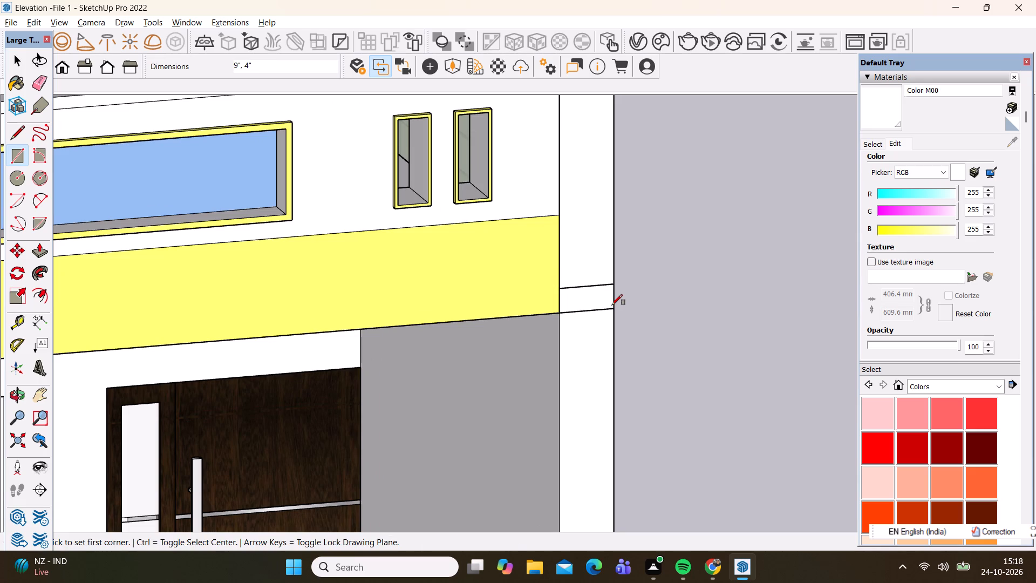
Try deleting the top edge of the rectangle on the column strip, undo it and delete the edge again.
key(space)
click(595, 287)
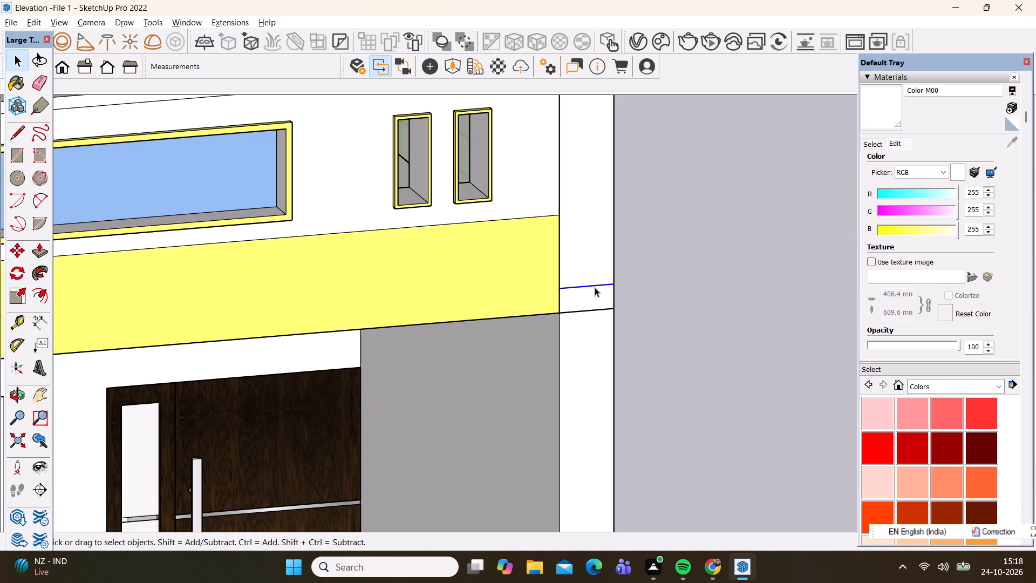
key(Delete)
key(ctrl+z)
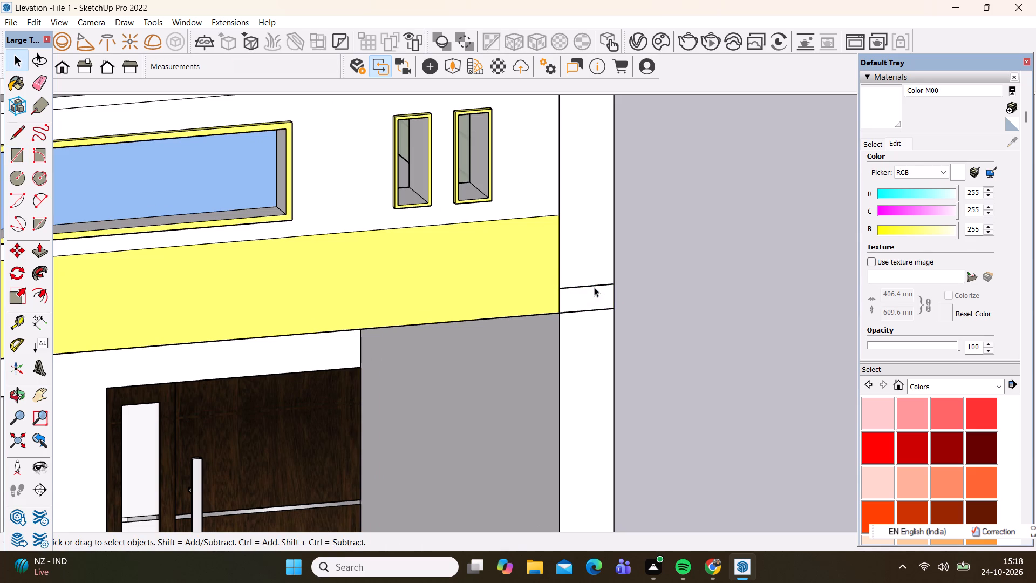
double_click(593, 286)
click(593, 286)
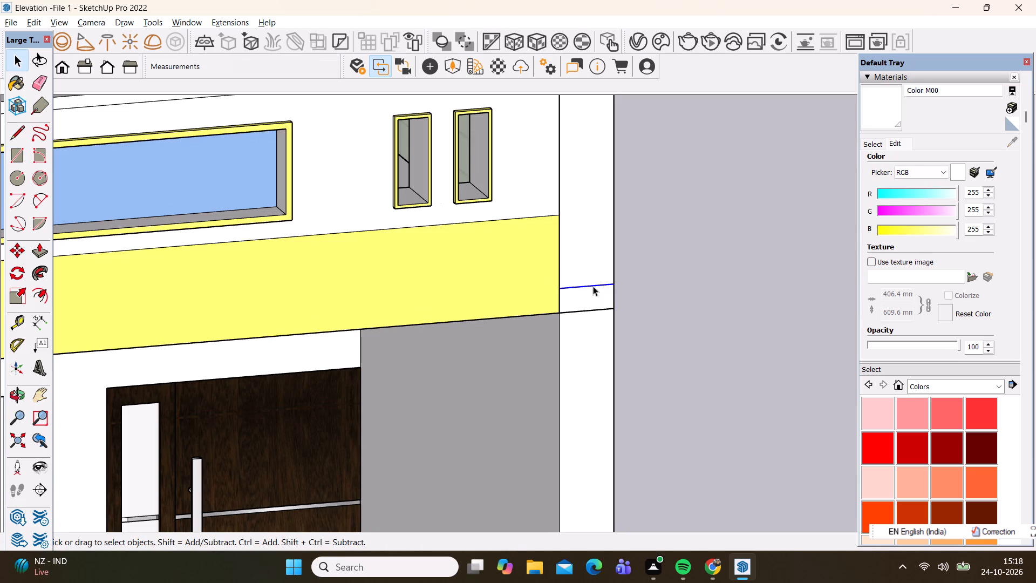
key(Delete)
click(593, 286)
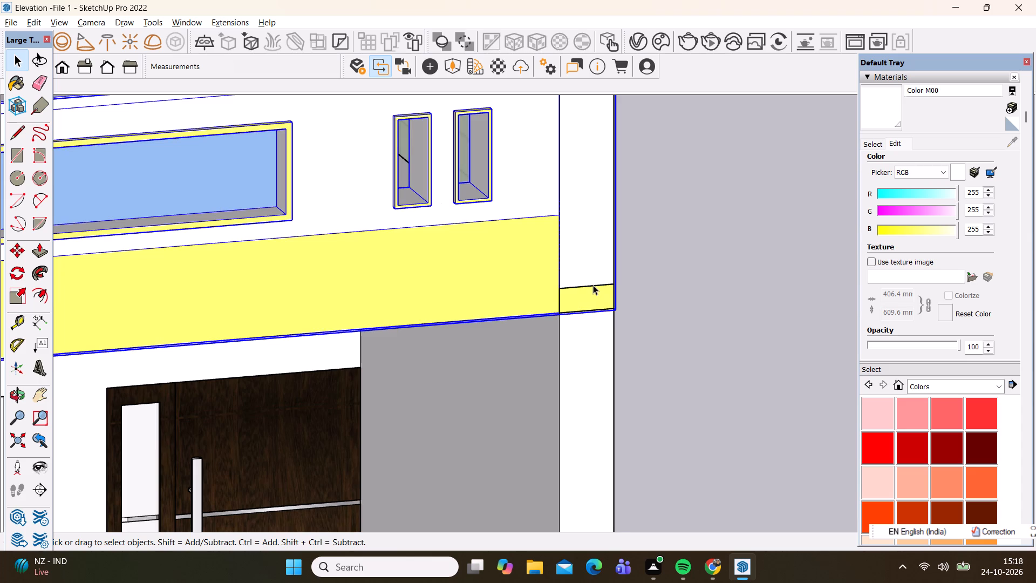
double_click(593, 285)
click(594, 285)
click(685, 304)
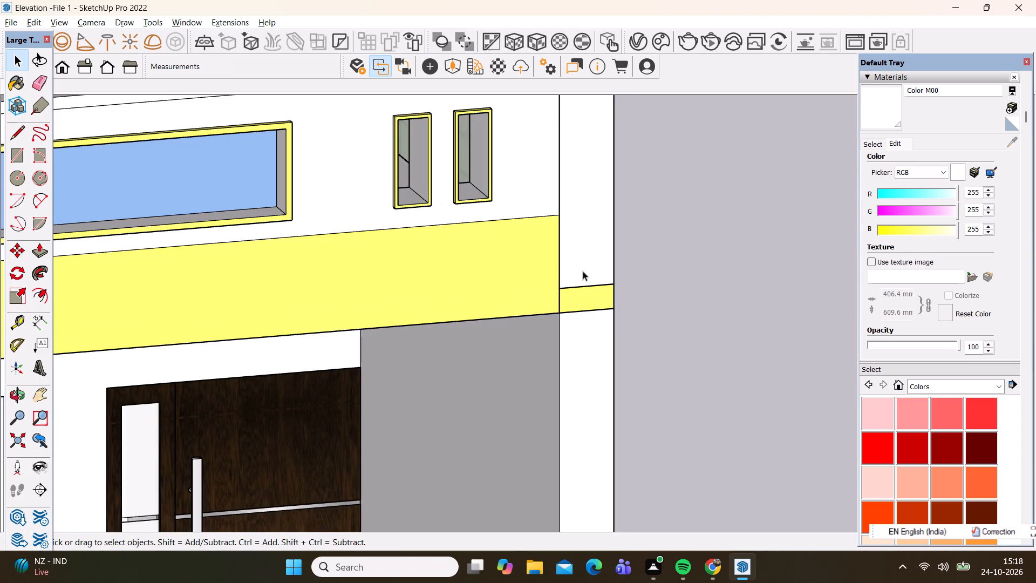
Inside the gate-side column group, draw a 9" by 4" rectangle below the front face to cover the yellow strip, and exit the group.
double_click(583, 271)
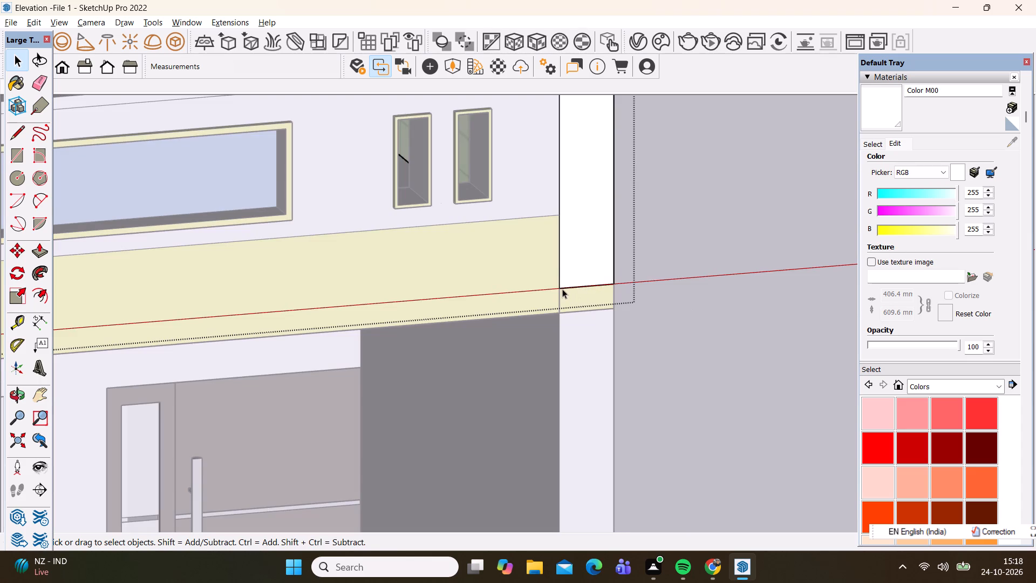
key(r)
click(562, 289)
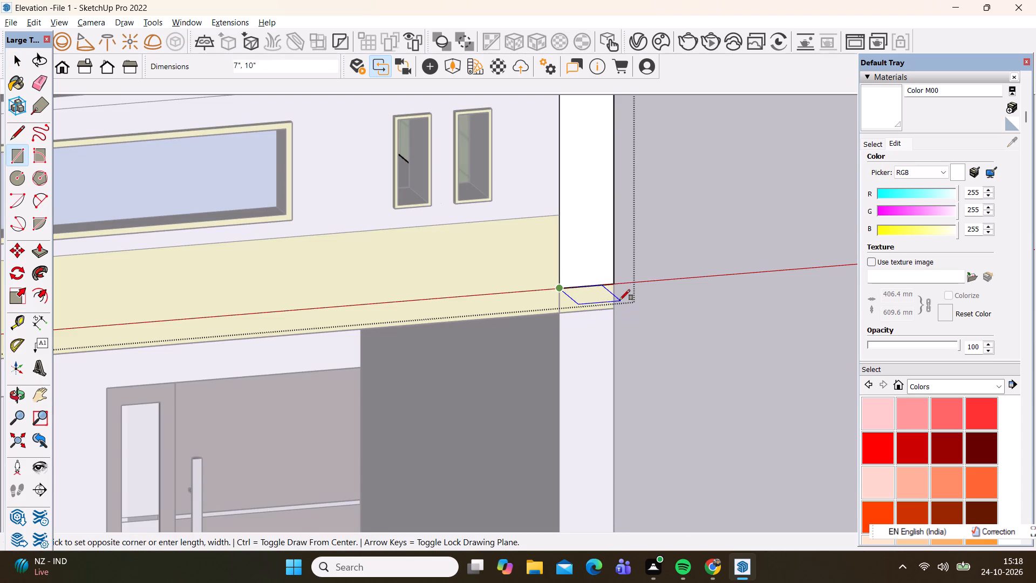
scroll(615, 311, up, 6)
click(613, 308)
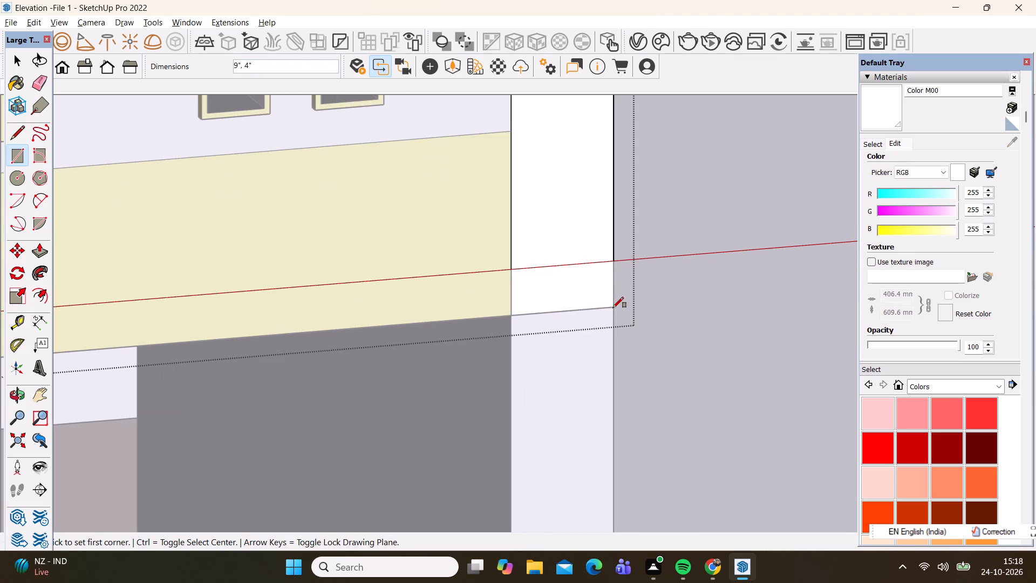
key(space)
click(688, 284)
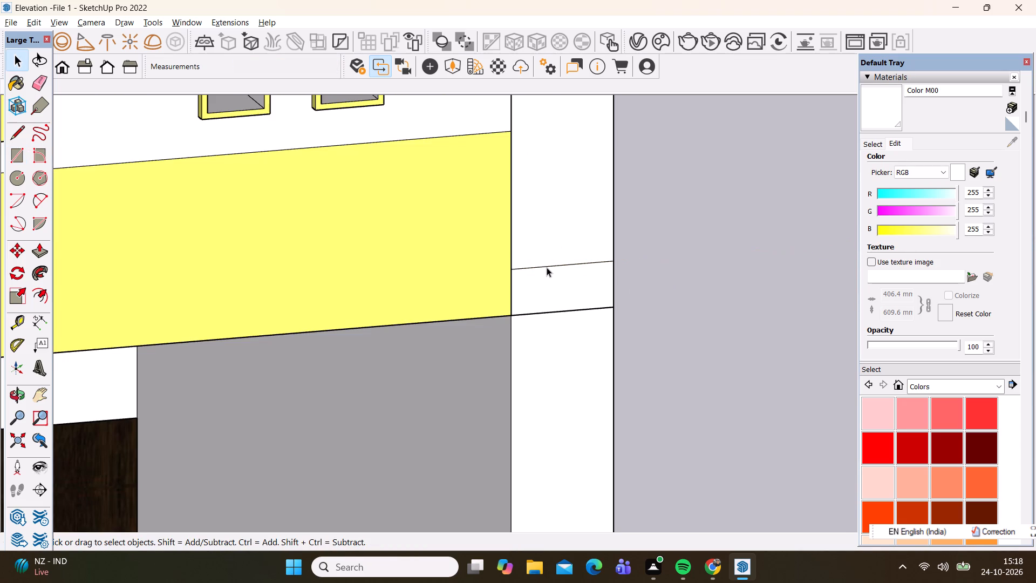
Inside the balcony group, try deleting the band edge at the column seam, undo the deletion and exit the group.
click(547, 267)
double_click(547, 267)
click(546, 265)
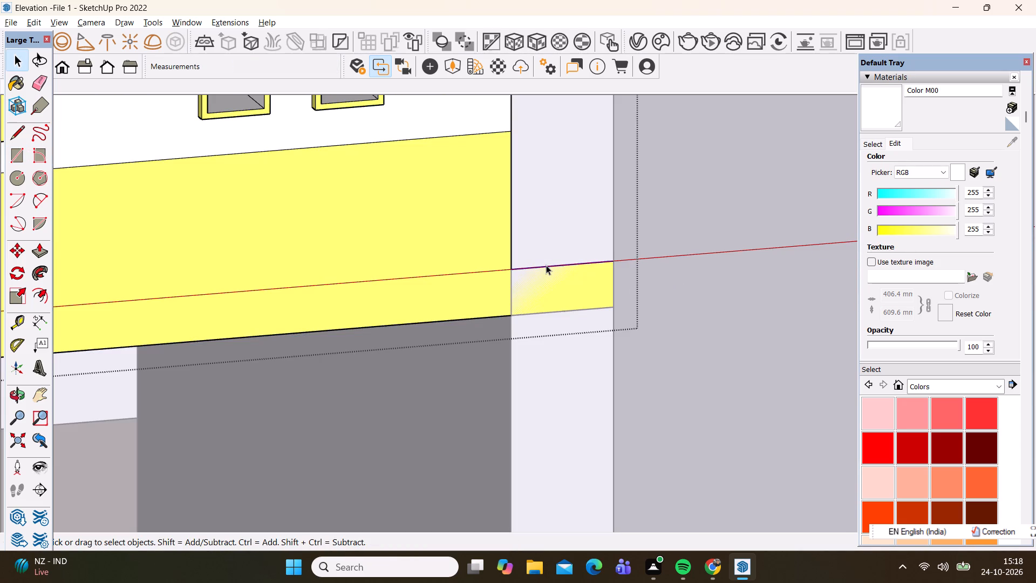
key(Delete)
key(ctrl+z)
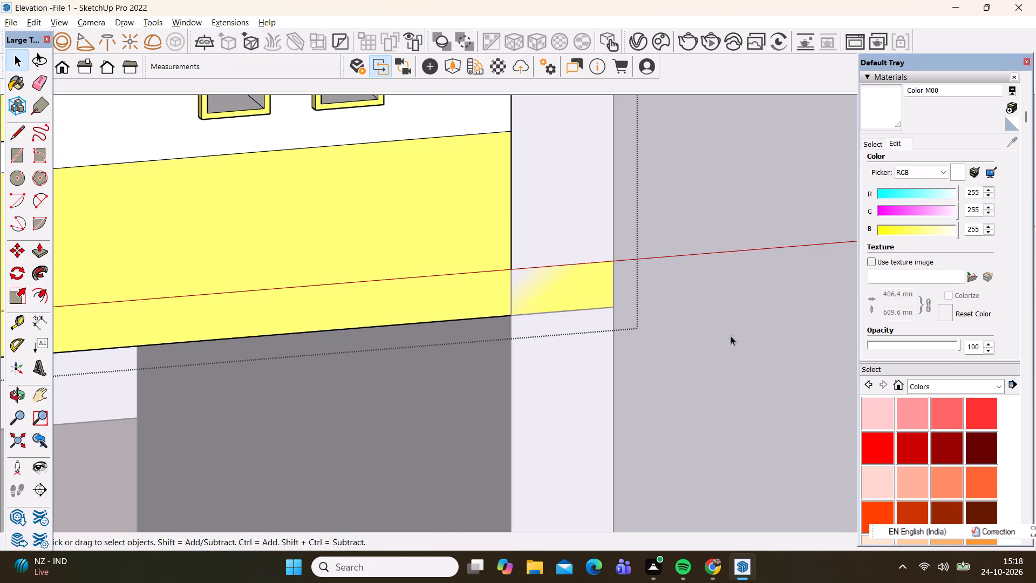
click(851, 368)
Inside the gate-side column group, delete the seam line between the front face and the new lower strip, and exit the group.
click(589, 261)
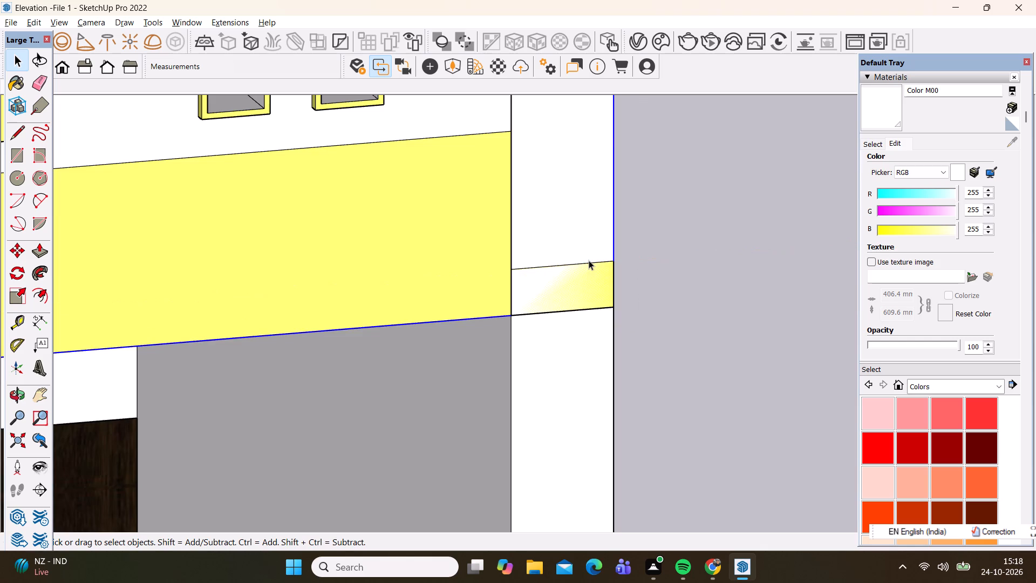
double_click(588, 261)
click(586, 263)
double_click(584, 266)
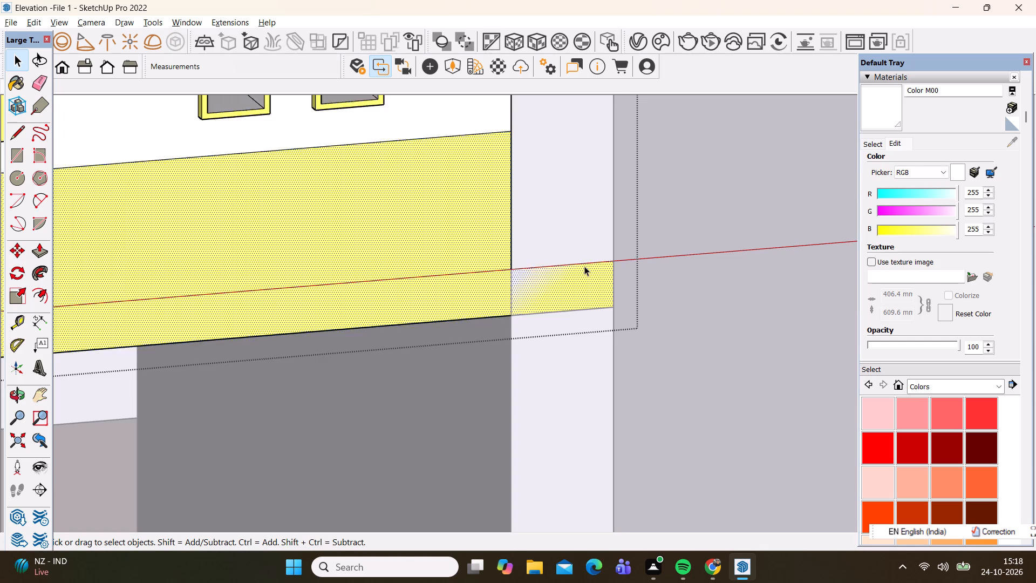
click(579, 262)
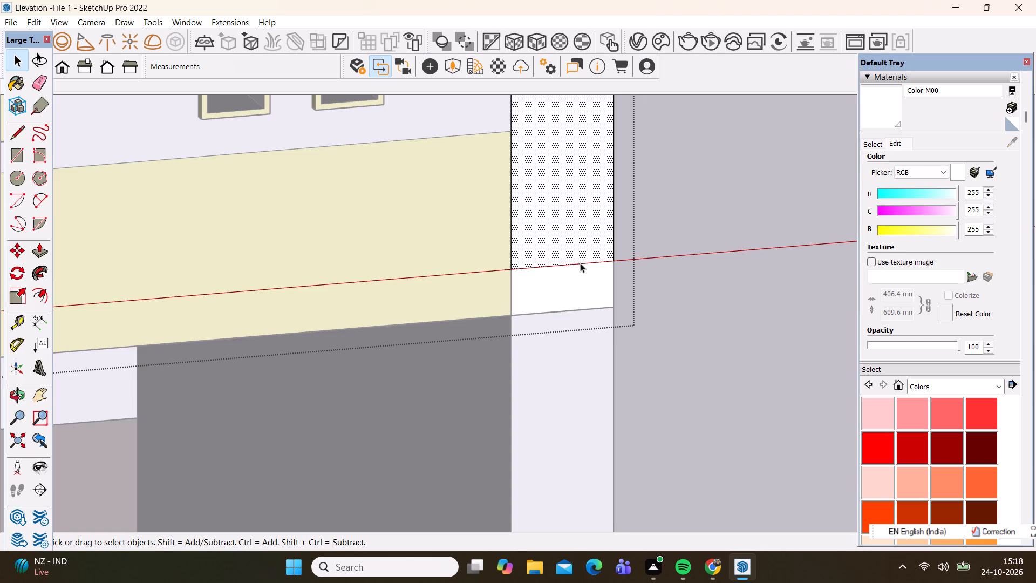
click(580, 263)
key(Delete)
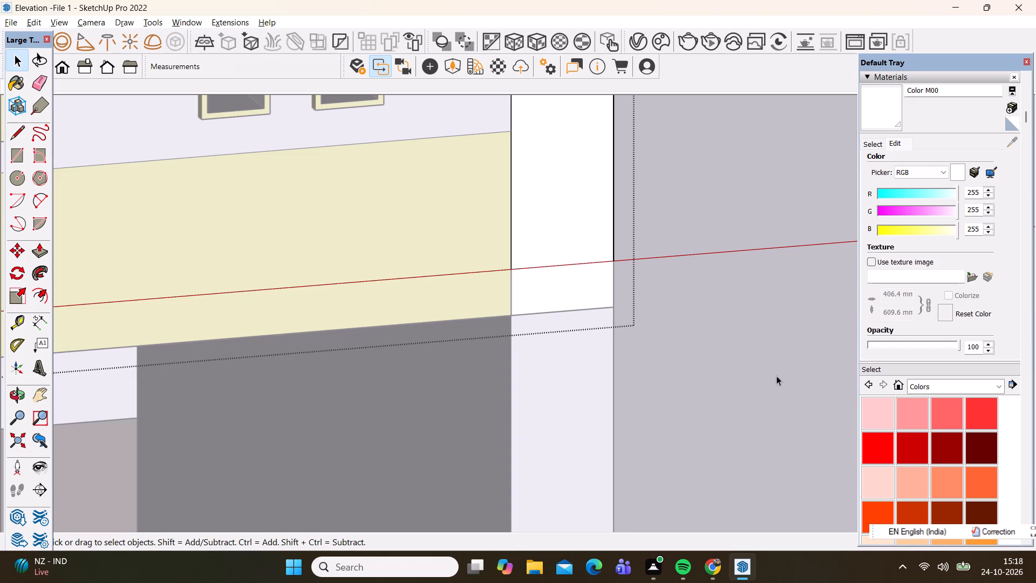
click(776, 376)
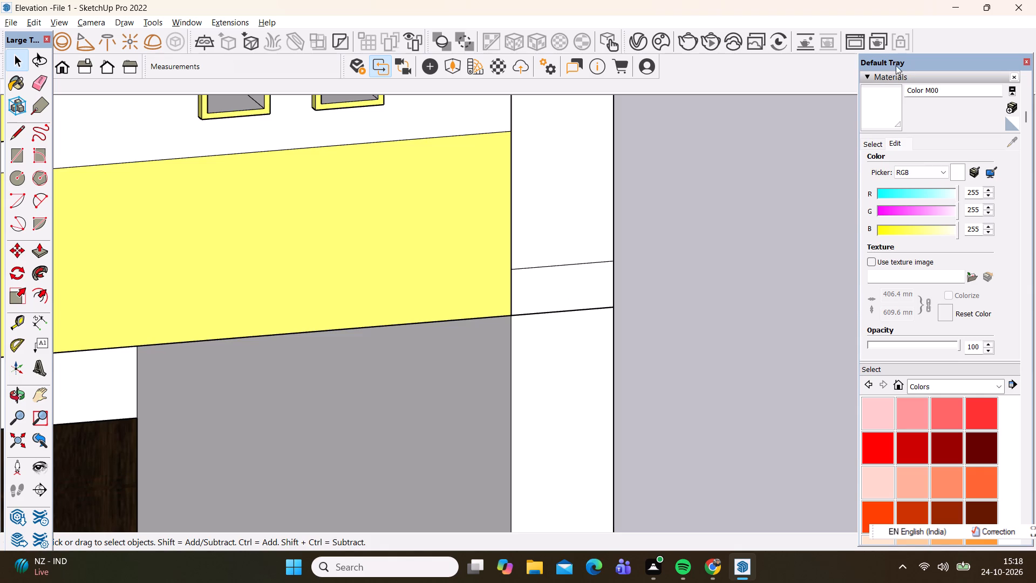
Paint the gate-side column at the yellow band strip with white Color M00.
click(886, 110)
click(564, 277)
click(564, 268)
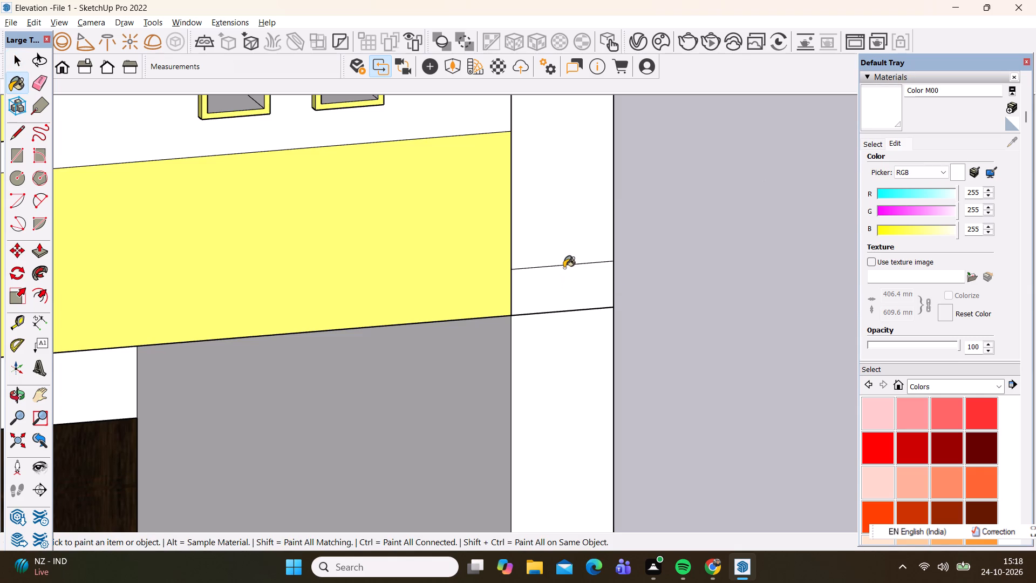
key(space)
Check which group holds the remaining seam line by selecting faces and edges in the column and balcony groups.
triple_click(565, 263)
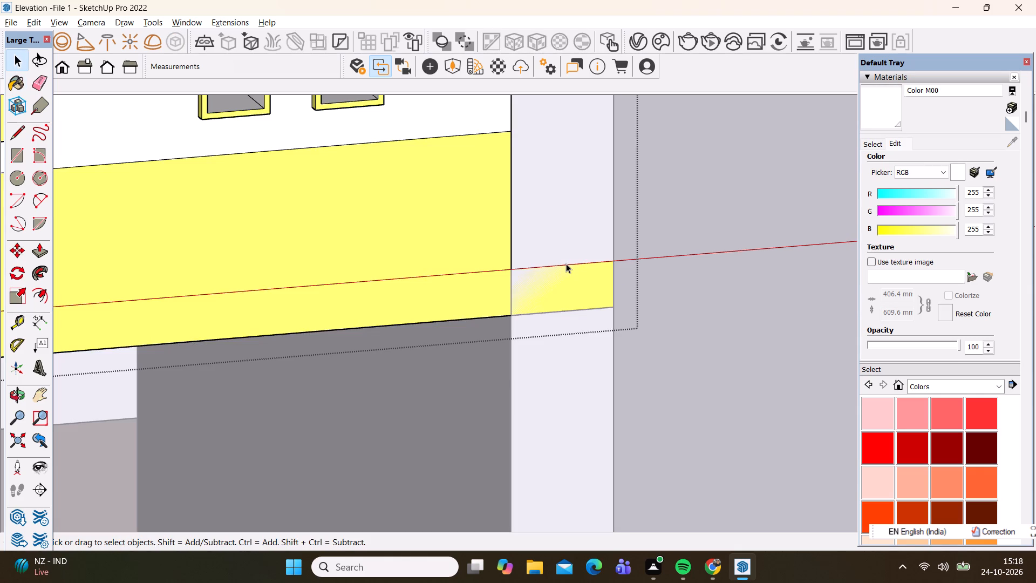
triple_click(566, 263)
double_click(569, 246)
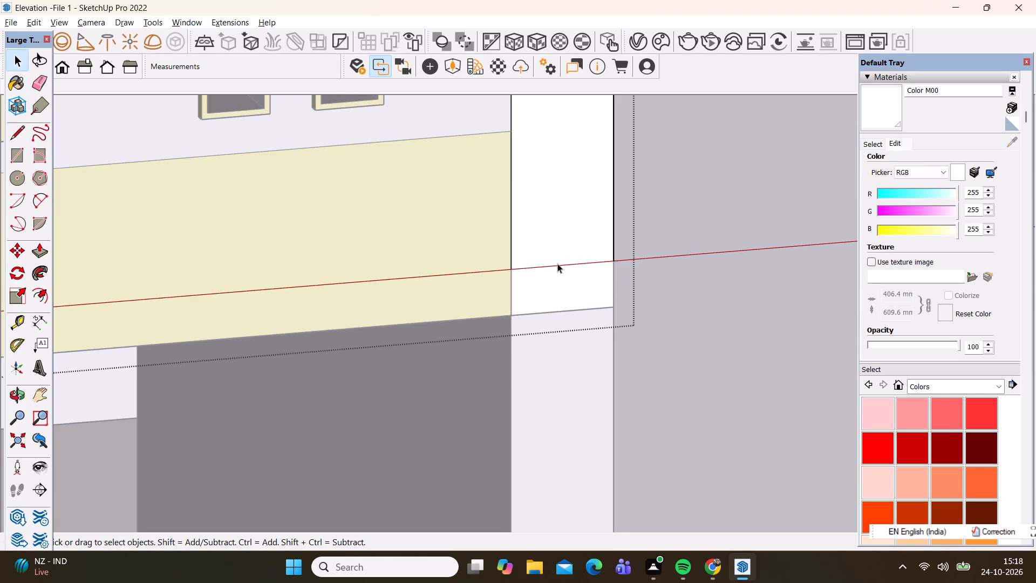
click(557, 263)
click(557, 263)
click(557, 266)
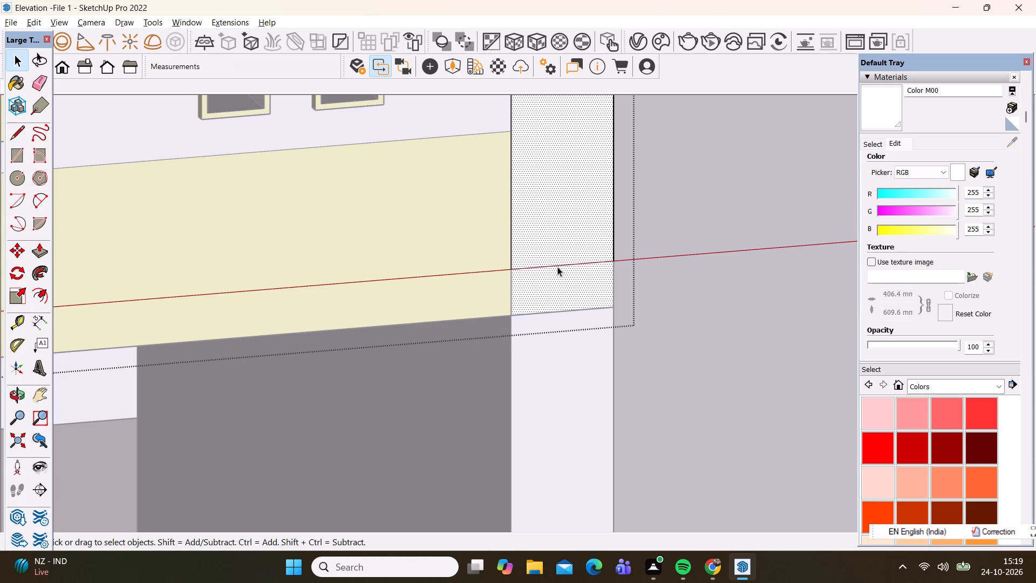
triple_click(558, 266)
triple_click(558, 266)
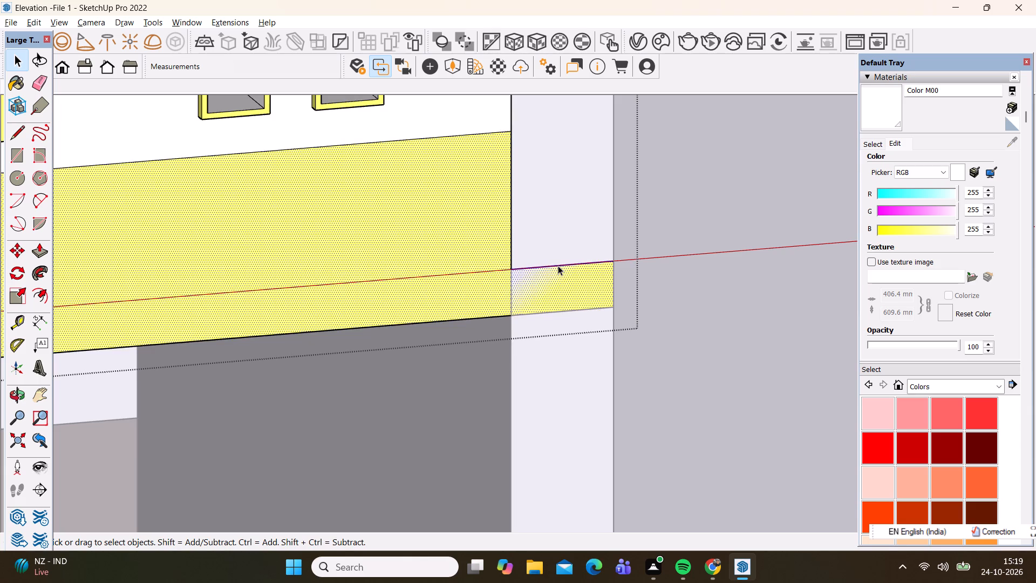
double_click(558, 286)
triple_click(458, 308)
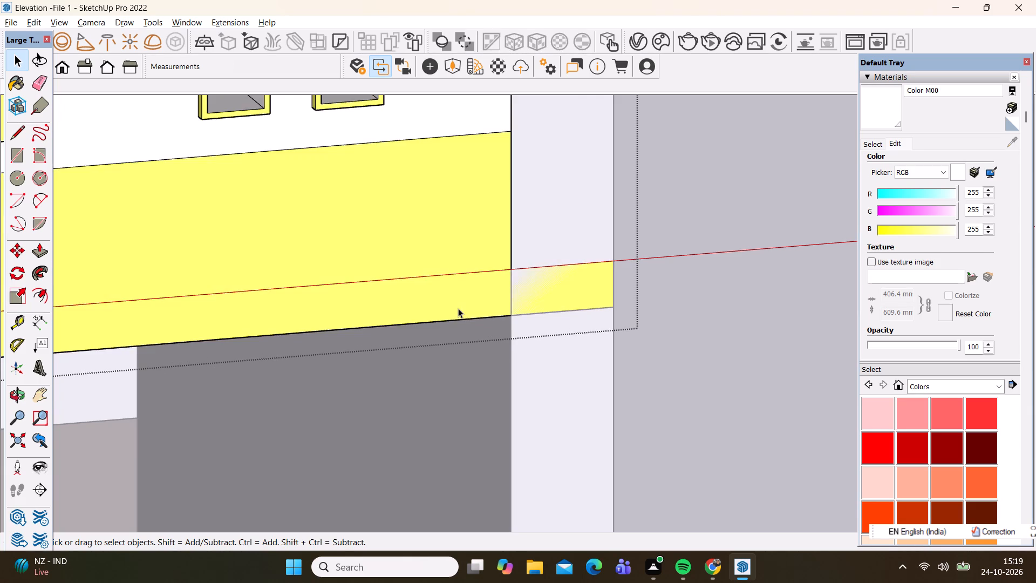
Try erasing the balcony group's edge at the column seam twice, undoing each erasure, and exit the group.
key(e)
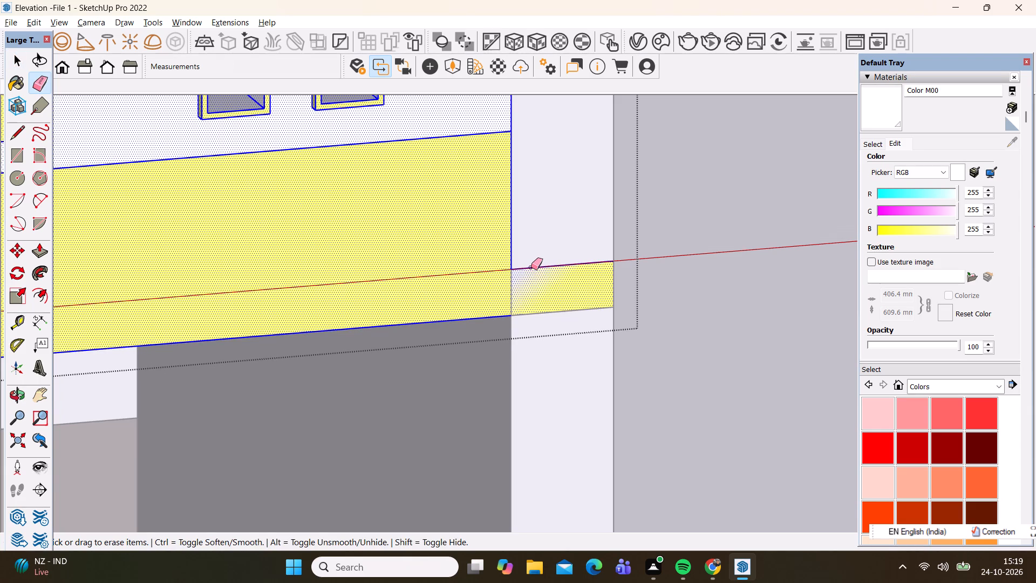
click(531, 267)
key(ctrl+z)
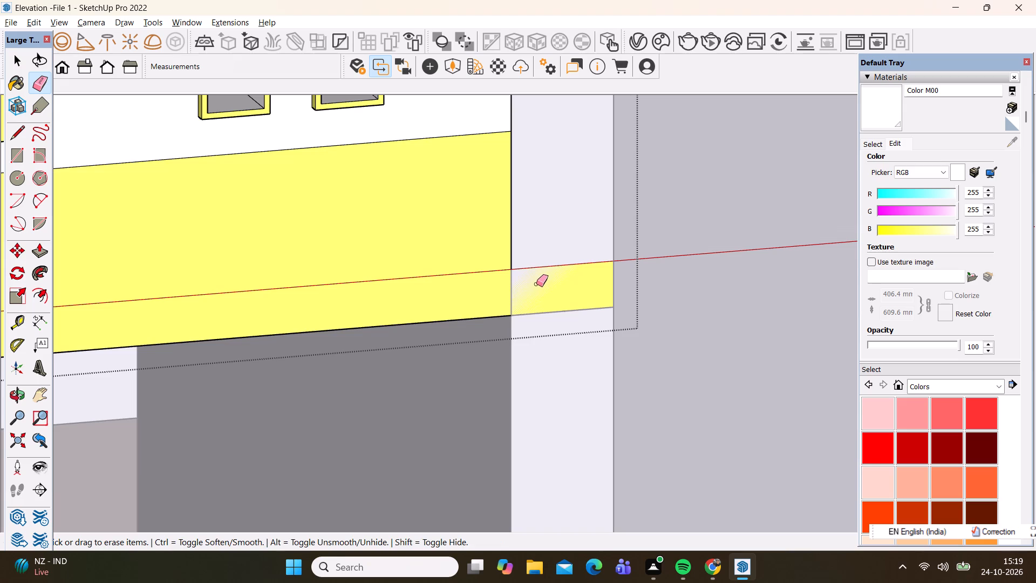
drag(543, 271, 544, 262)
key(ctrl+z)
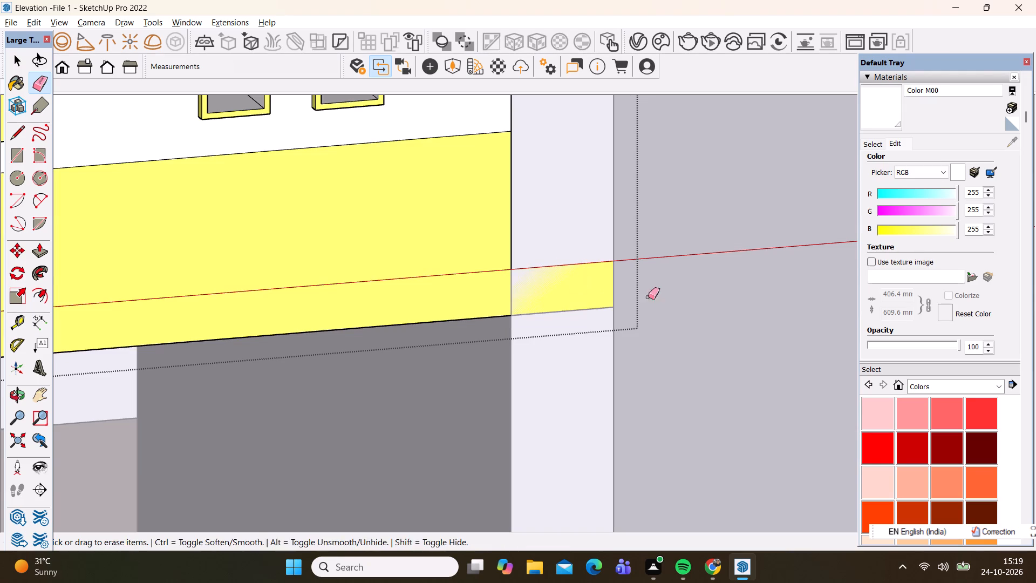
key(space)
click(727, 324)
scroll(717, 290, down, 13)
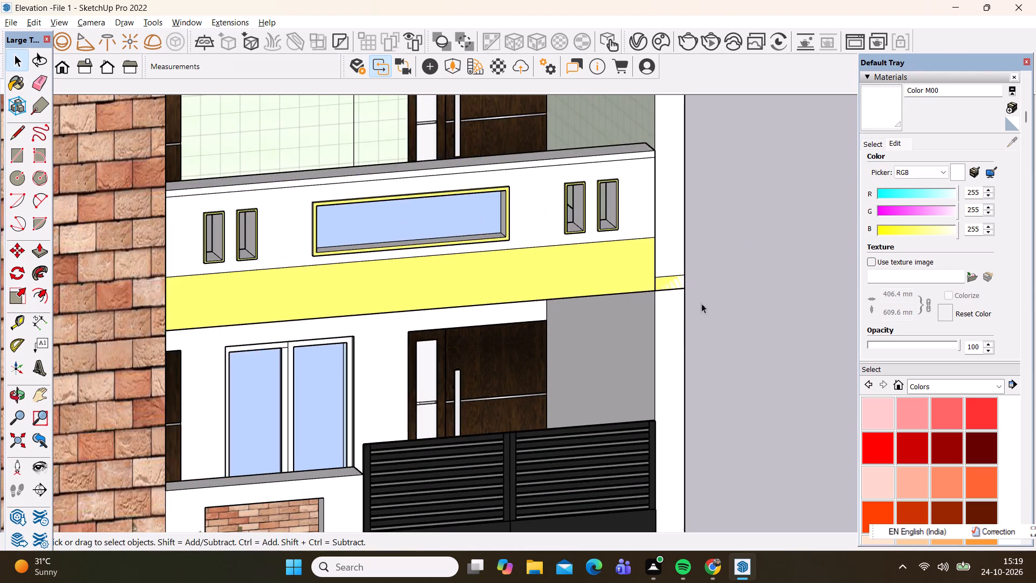
Undo the recent edge and paint edits at the gate-side column beside the balcony's yellow band.
scroll(697, 423, down, 1)
middle_drag(618, 420, 590, 411)
key(space)
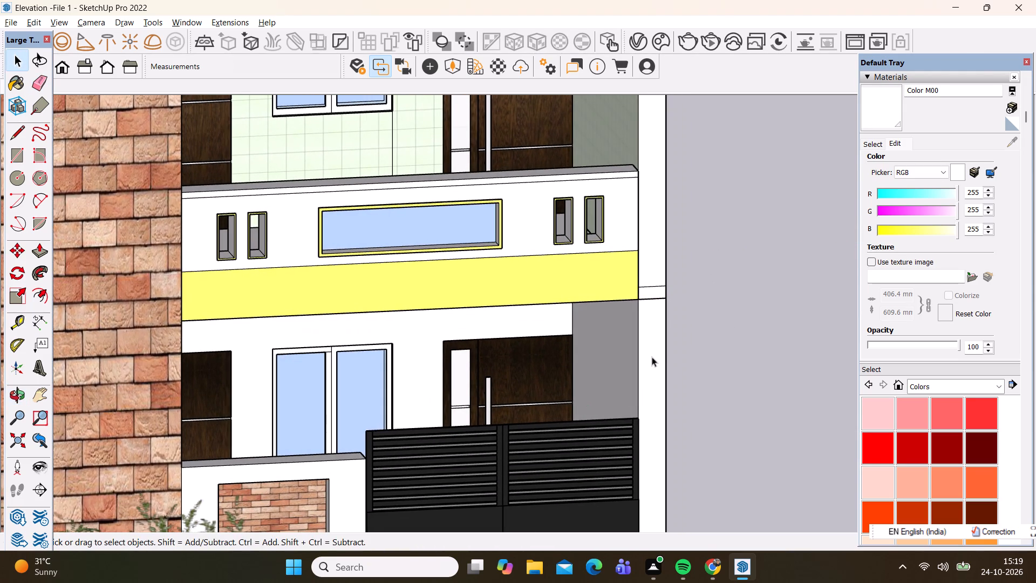
scroll(614, 230, up, 6)
key(ctrl+z)
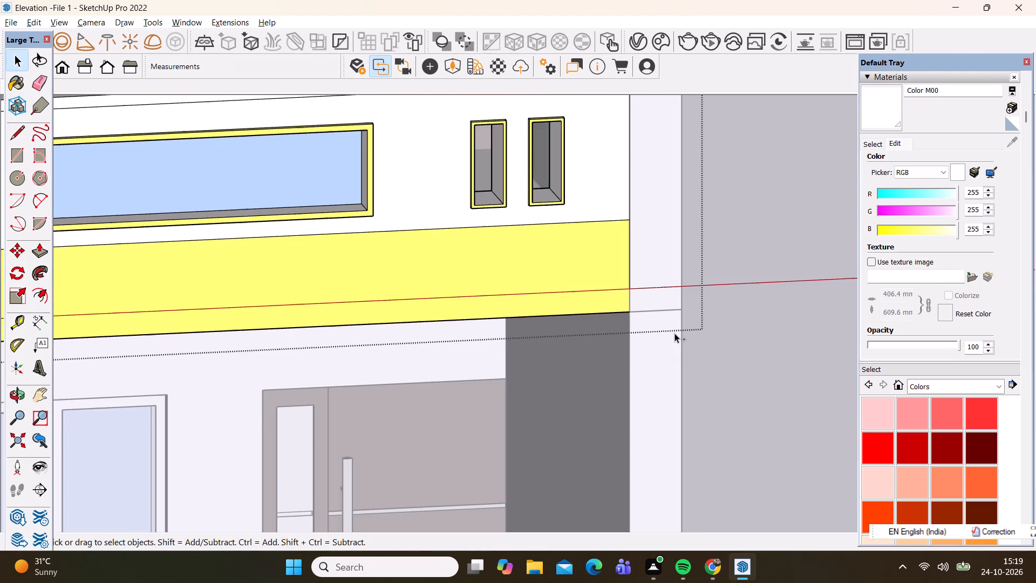
key(ctrl+z)
key(ctrl+z)
click(718, 343)
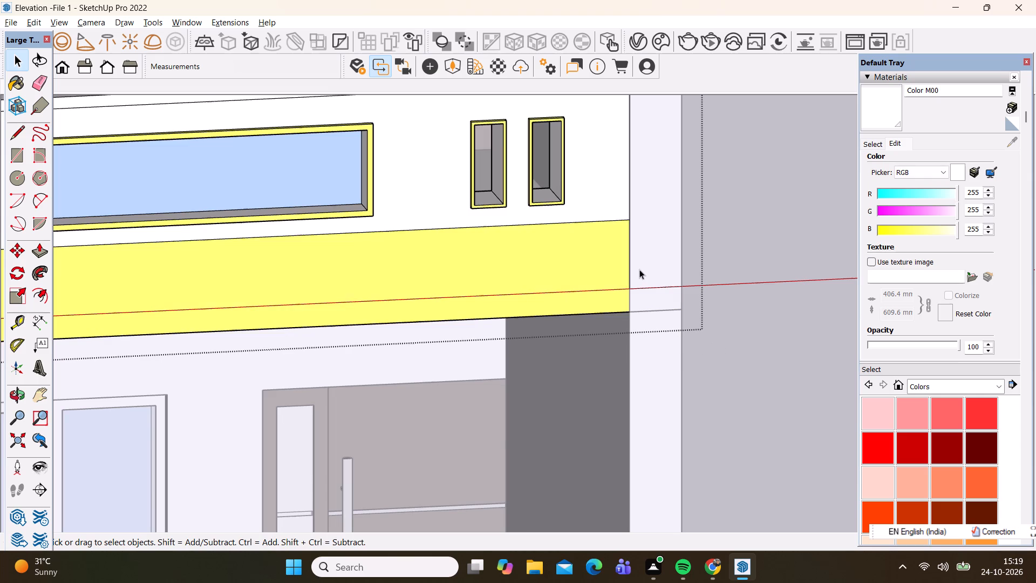
scroll(644, 269, down, 7)
key(ctrl+z)
key(ctrl+z)
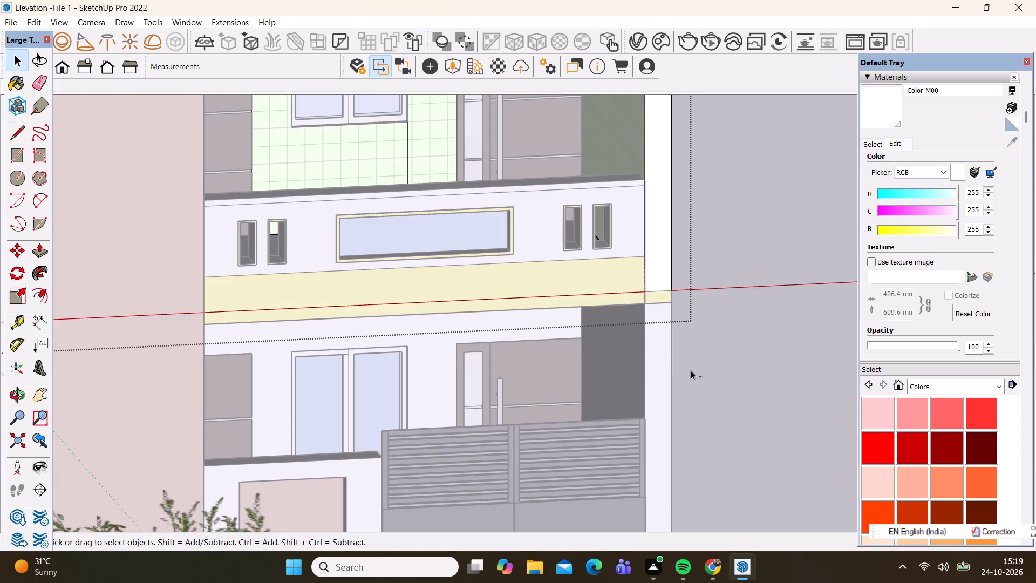
key(ctrl+z)
key(ctrl+z)
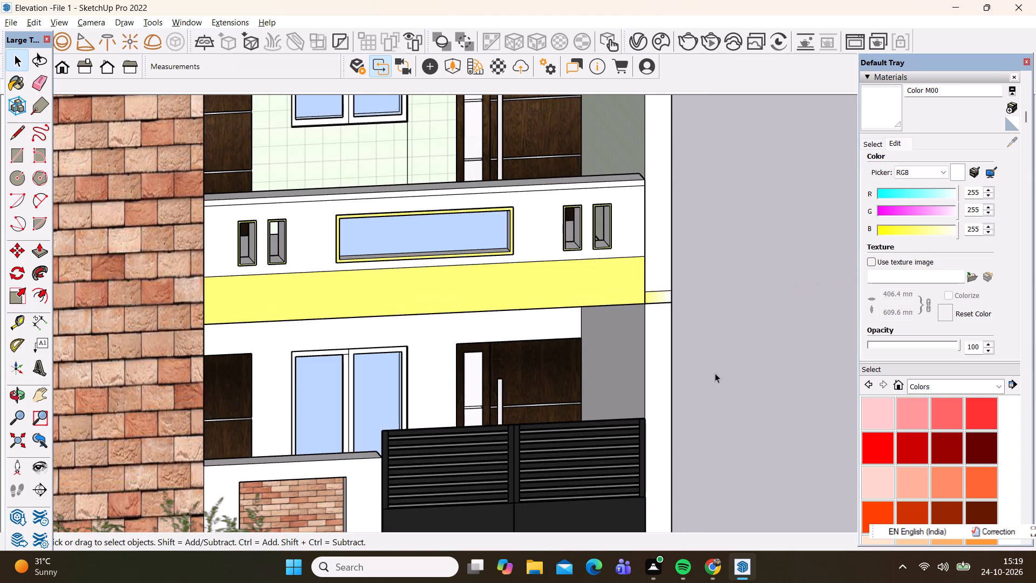
click(728, 369)
key(ctrl+z)
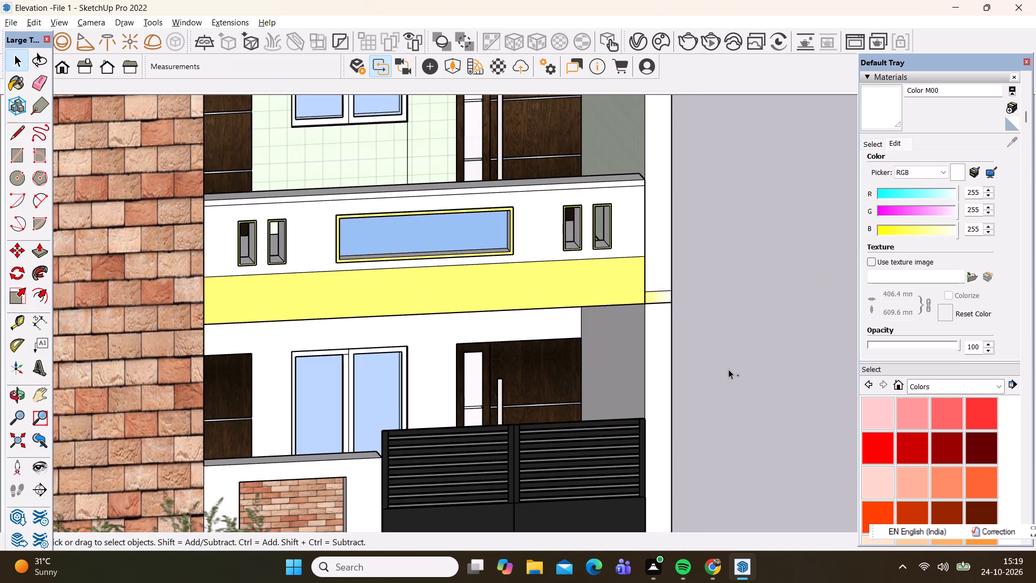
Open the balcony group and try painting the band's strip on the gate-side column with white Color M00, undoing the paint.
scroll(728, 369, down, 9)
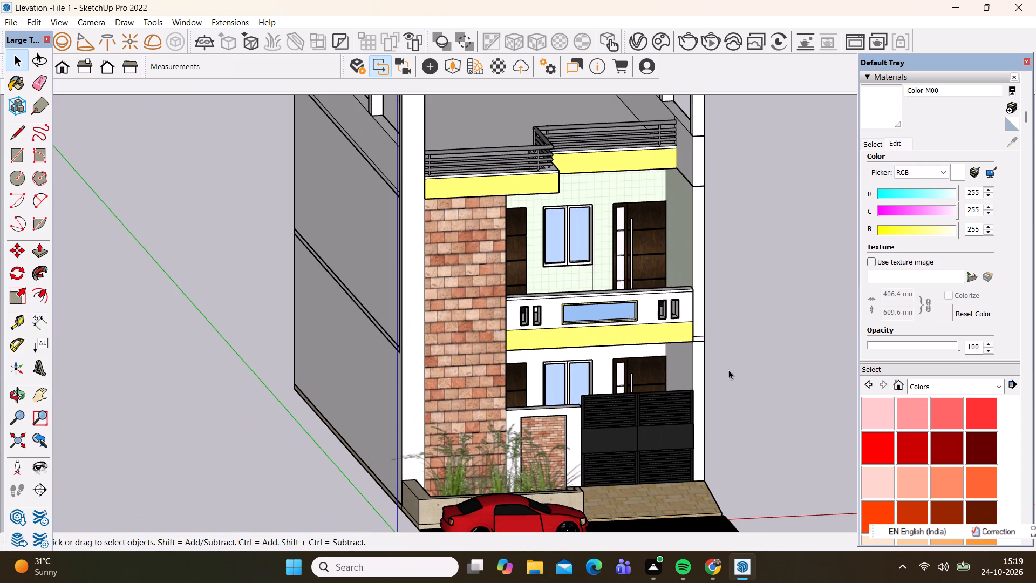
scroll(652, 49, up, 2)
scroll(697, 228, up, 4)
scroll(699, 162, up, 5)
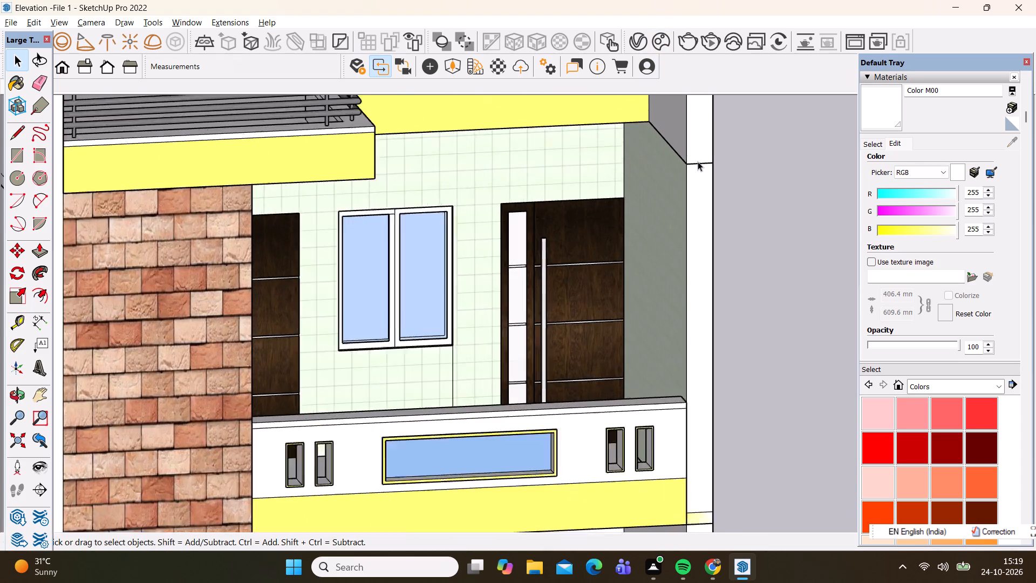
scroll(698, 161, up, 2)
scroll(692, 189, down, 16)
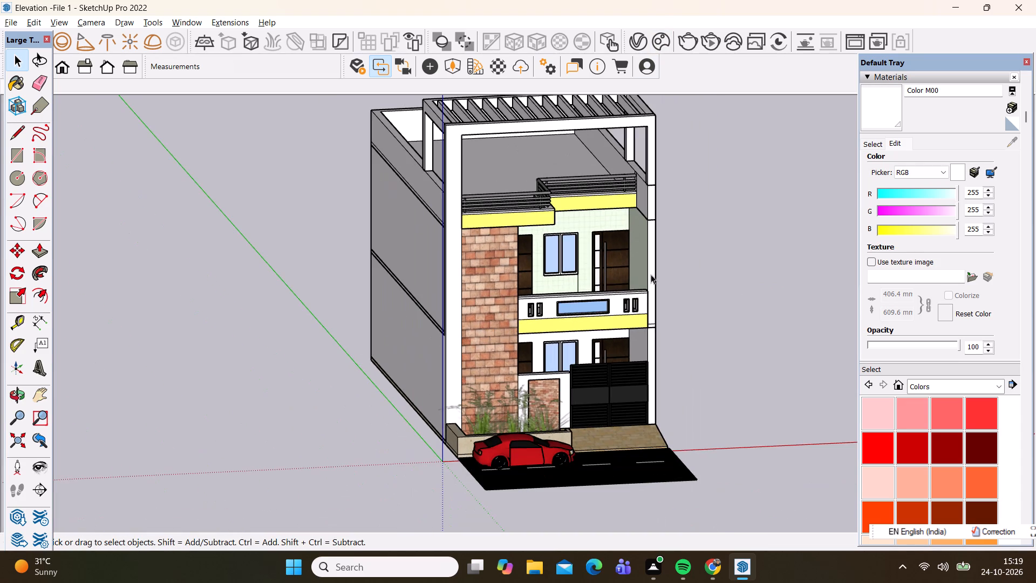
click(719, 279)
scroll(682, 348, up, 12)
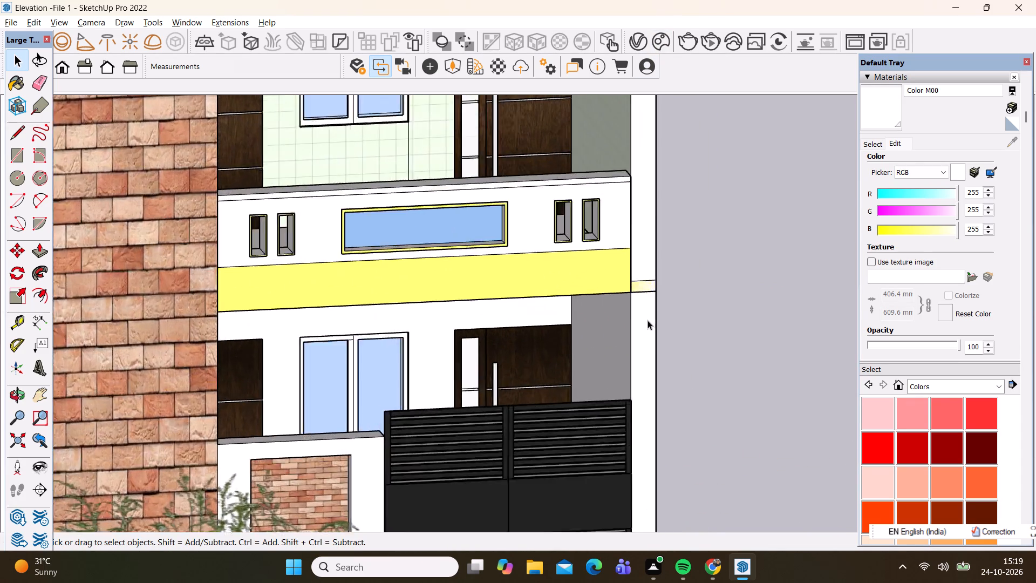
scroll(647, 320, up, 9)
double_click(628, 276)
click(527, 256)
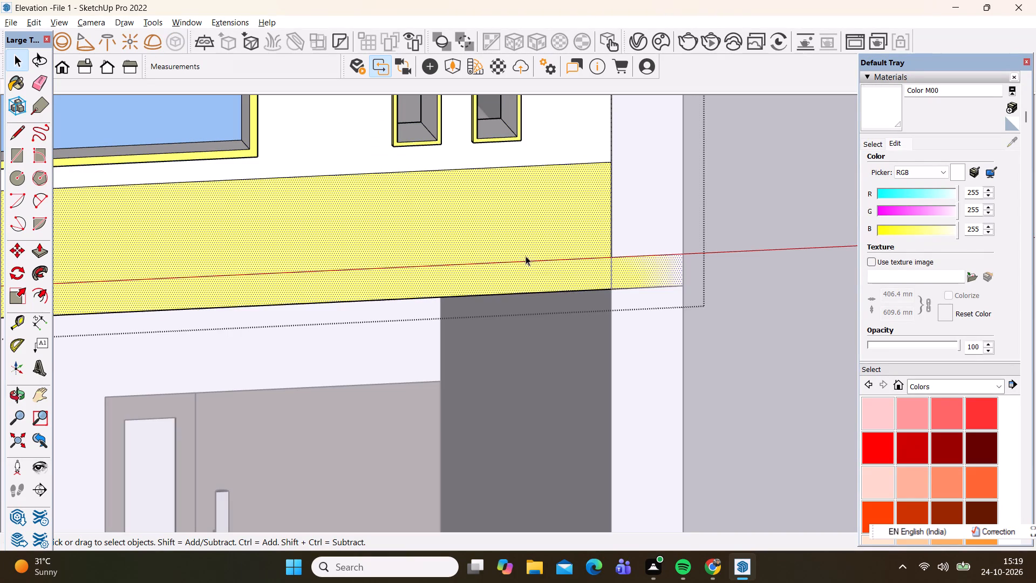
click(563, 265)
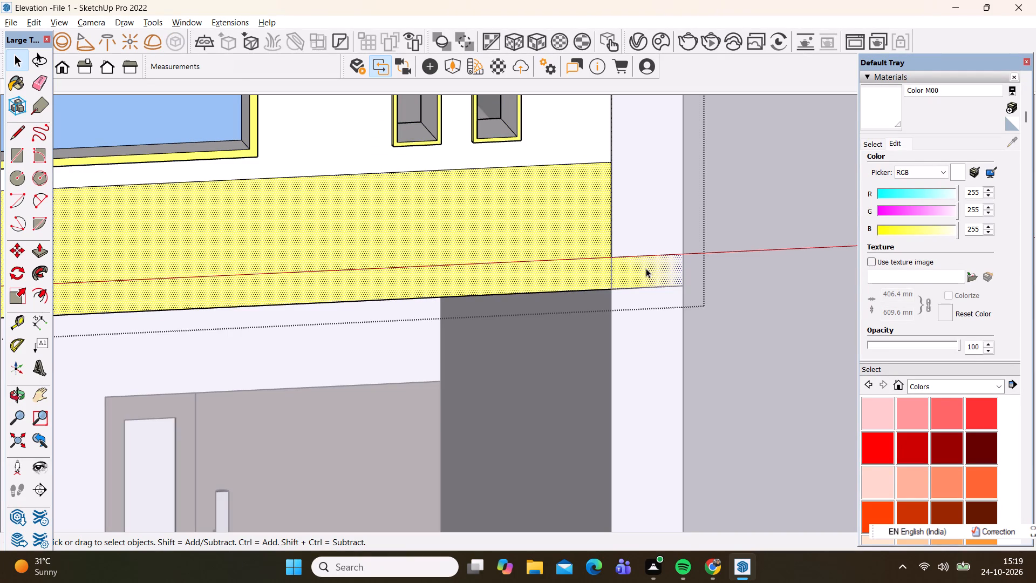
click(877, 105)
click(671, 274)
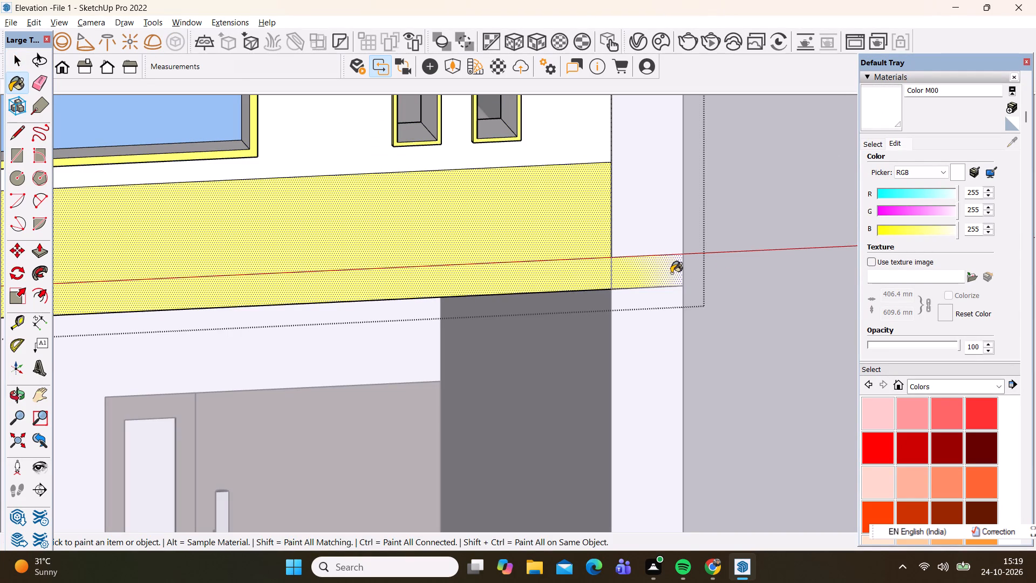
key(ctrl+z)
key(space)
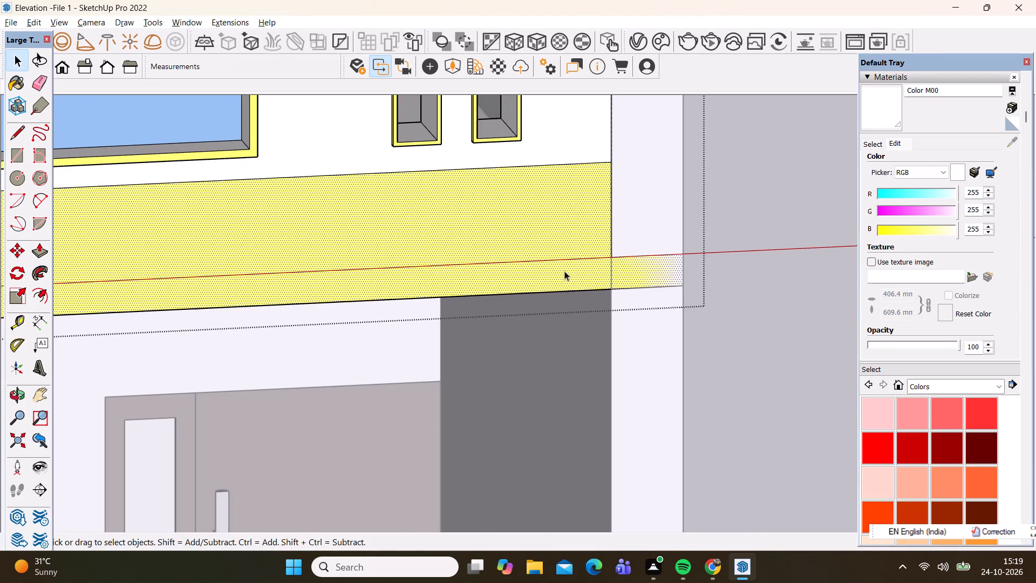
Inside the balcony group, draw a vertical line along the column's inner edge to split the yellow band from its column strip.
double_click(565, 271)
click(640, 275)
scroll(608, 275, up, 4)
key(l)
click(612, 247)
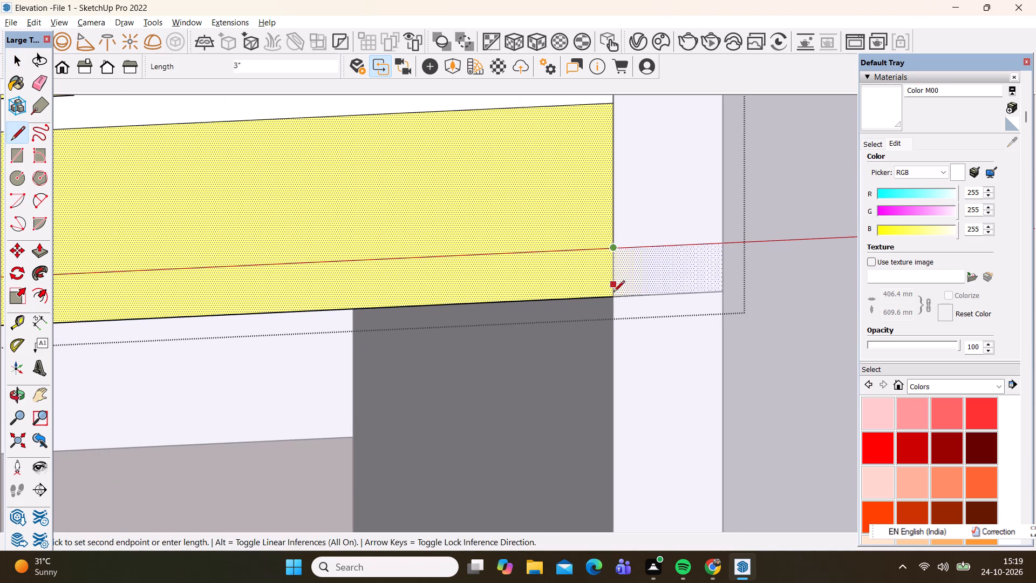
click(614, 295)
key(space)
Delete the upper edge of the split-off strip on the gate-side column and exit the balcony group.
click(685, 258)
click(775, 304)
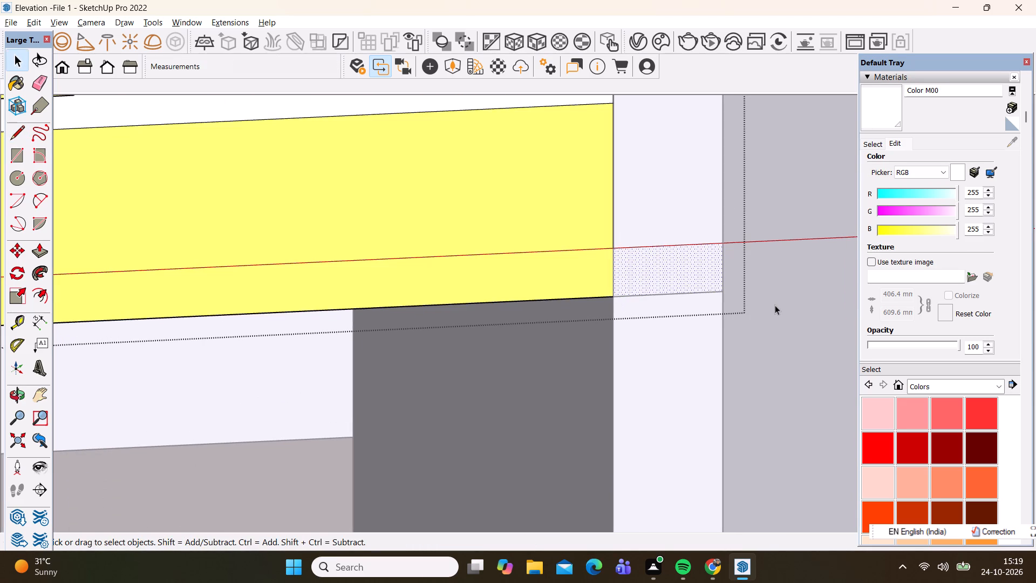
click(674, 245)
double_click(674, 245)
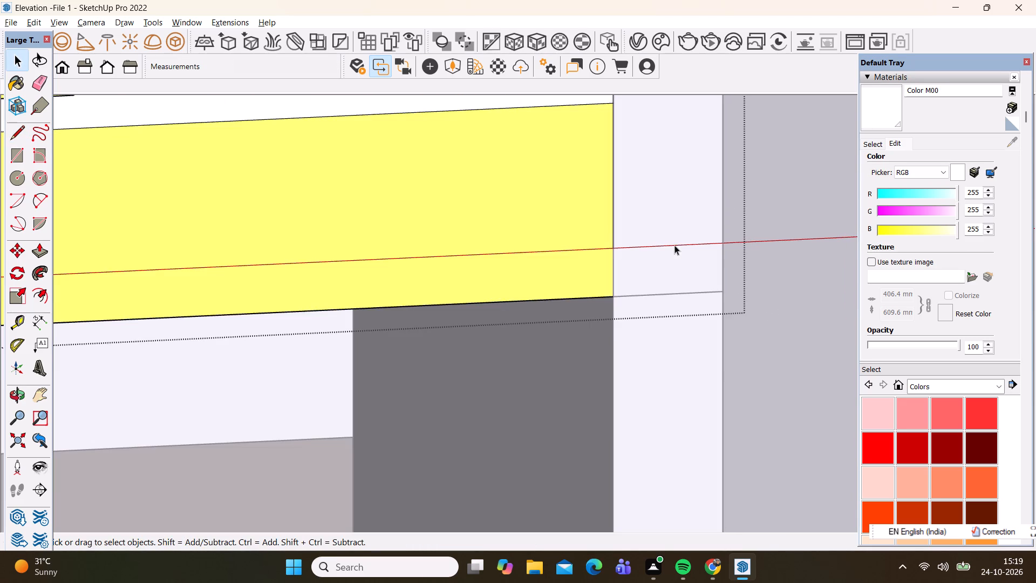
click(665, 248)
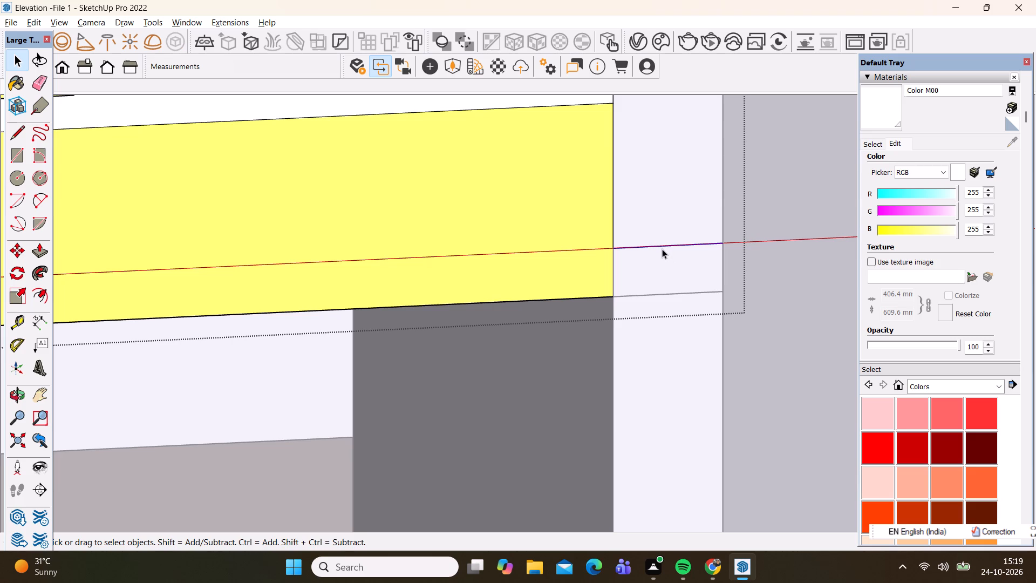
key(Delete)
click(798, 361)
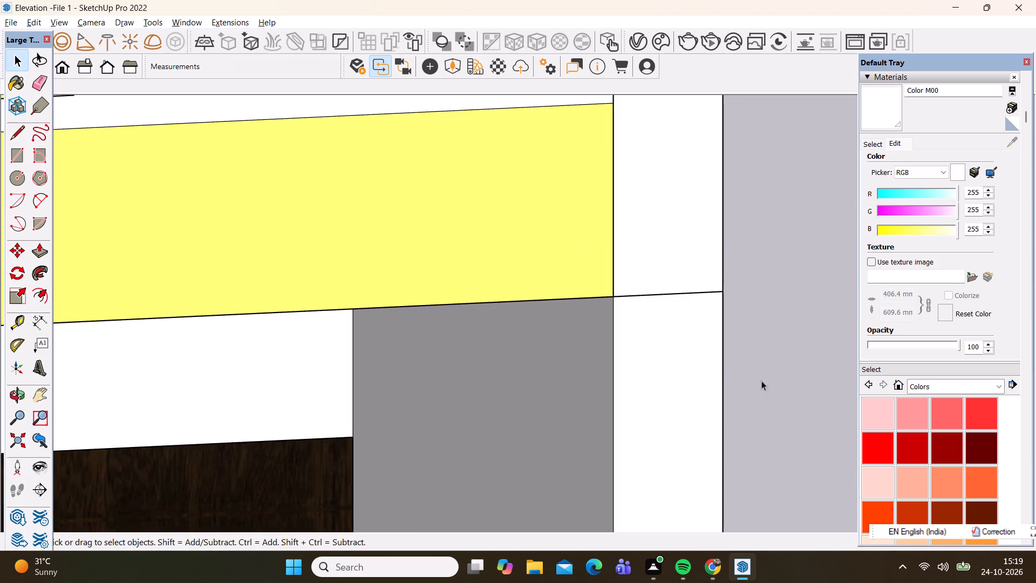
Examine the whole front elevation for remaining seam lines and yellow strips on the columns.
scroll(712, 369, down, 7)
scroll(684, 323, down, 5)
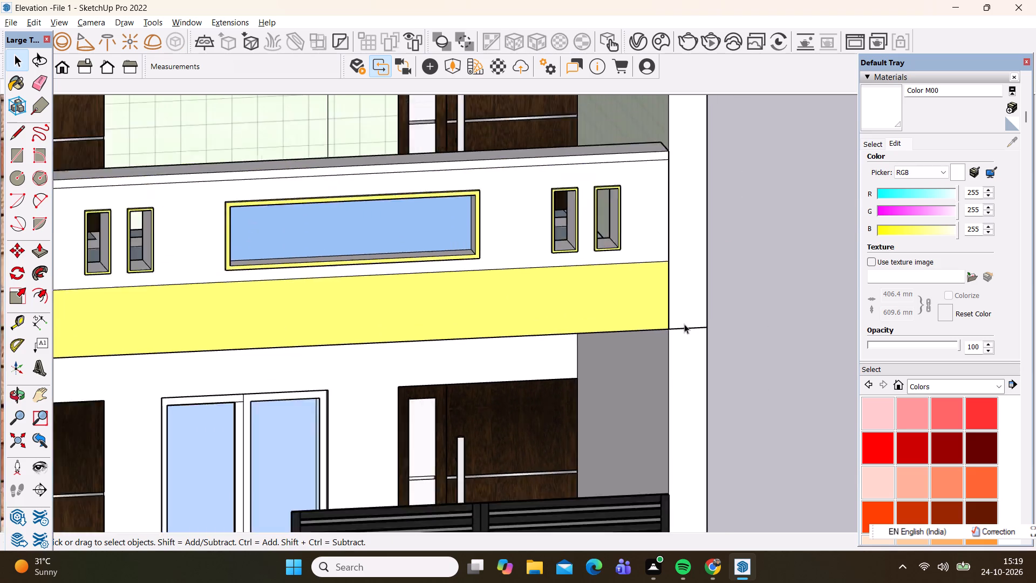
scroll(684, 324, down, 5)
scroll(697, 416, down, 1)
middle_drag(697, 416, 650, 449)
scroll(740, 260, down, 7)
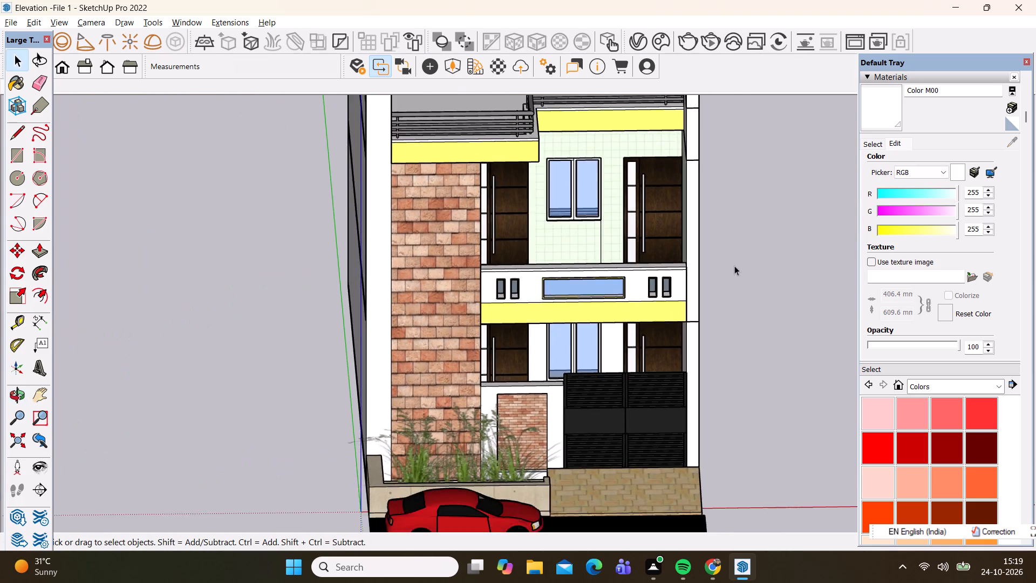
scroll(734, 266, down, 2)
middle_drag(712, 360, 700, 337)
scroll(711, 361, down, 1)
scroll(706, 311, down, 2)
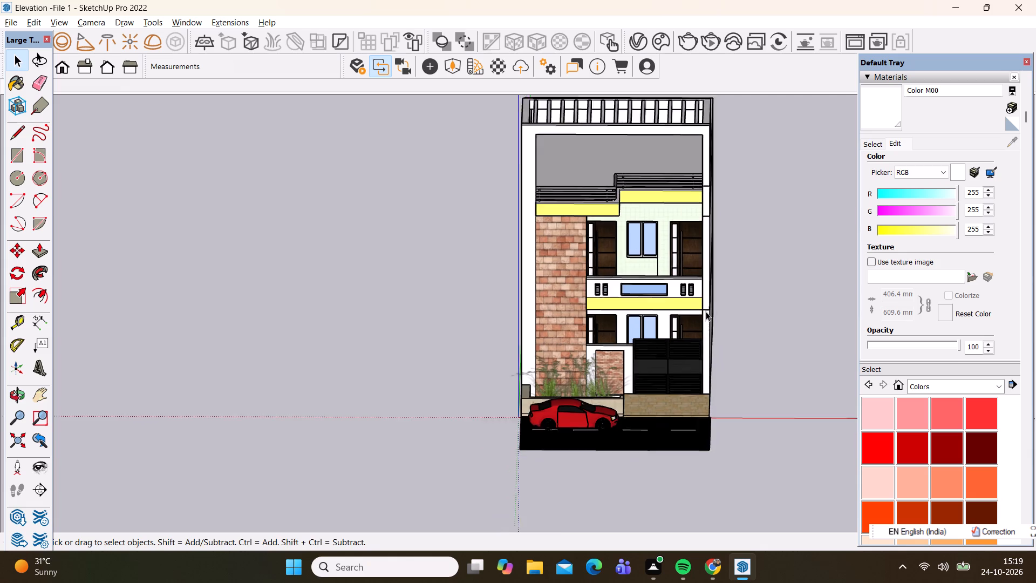
scroll(706, 311, down, 3)
scroll(658, 246, up, 3)
scroll(408, 362, down, 3)
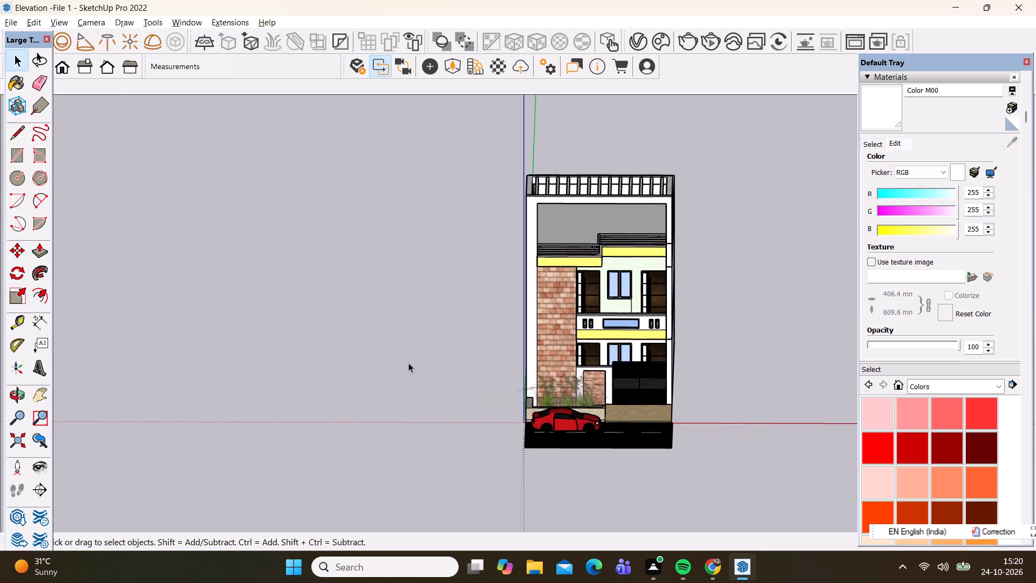
scroll(408, 363, down, 3)
scroll(594, 355, up, 6)
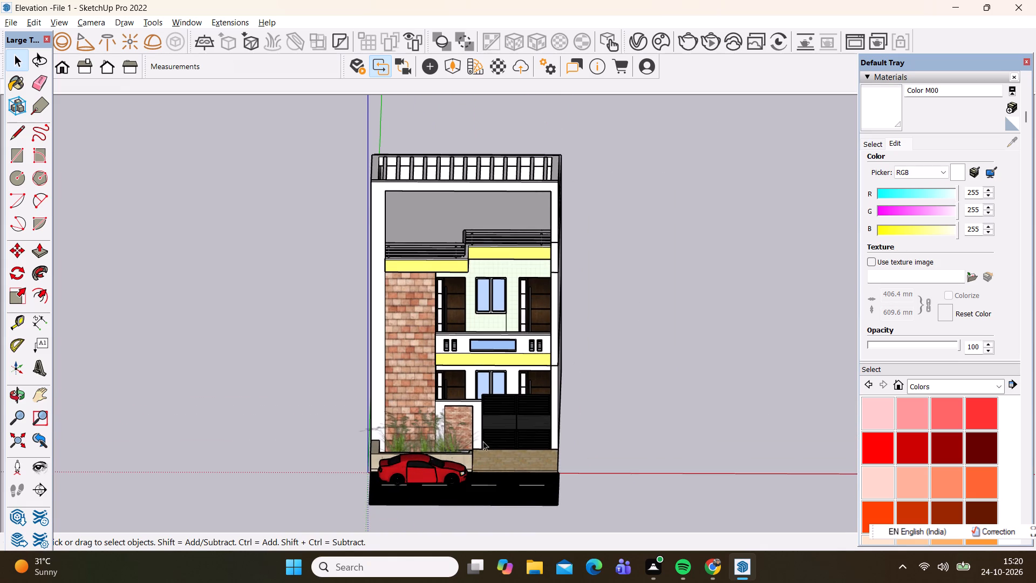
scroll(534, 355, down, 2)
scroll(488, 543, up, 2)
scroll(513, 429, up, 3)
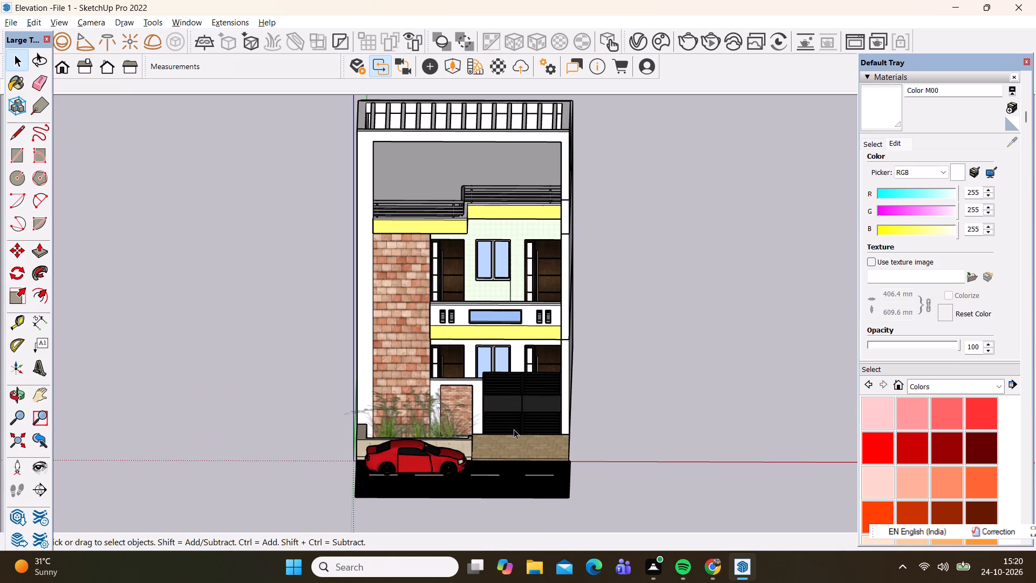
scroll(514, 429, down, 1)
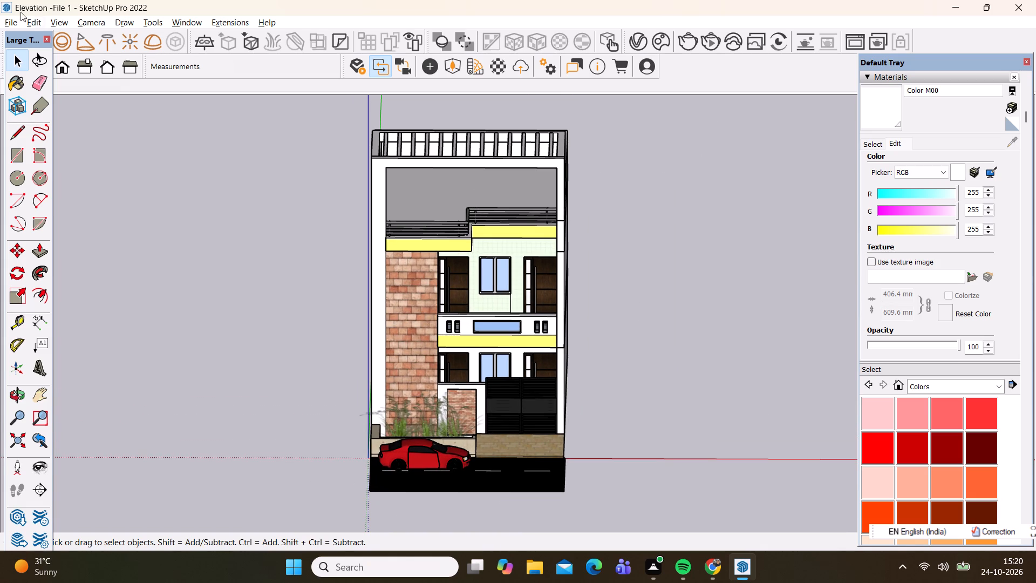
Float the Large Tool Set over the drawing area and dock the V-Ray lights toolbar at the start of the top row.
drag(35, 30, 54, 30)
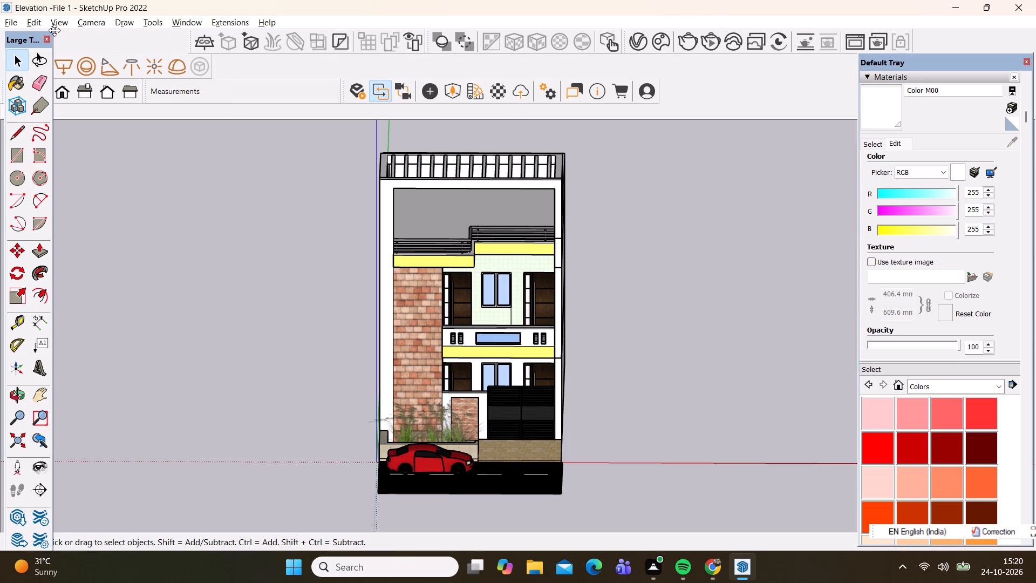
drag(54, 30, 53, 43)
drag(28, 33, 69, 68)
drag(44, 63, 34, 57)
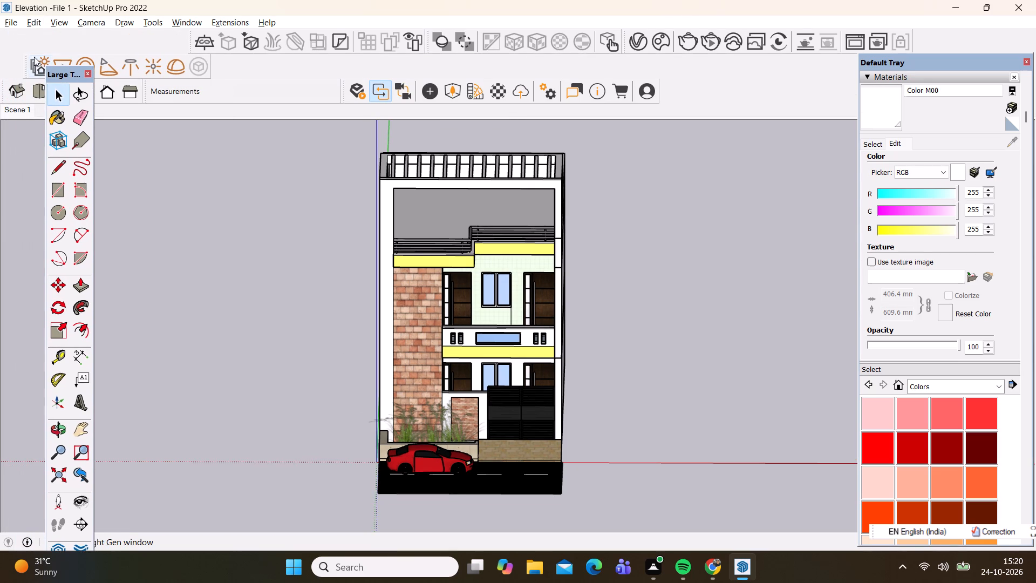
drag(34, 57, 120, 61)
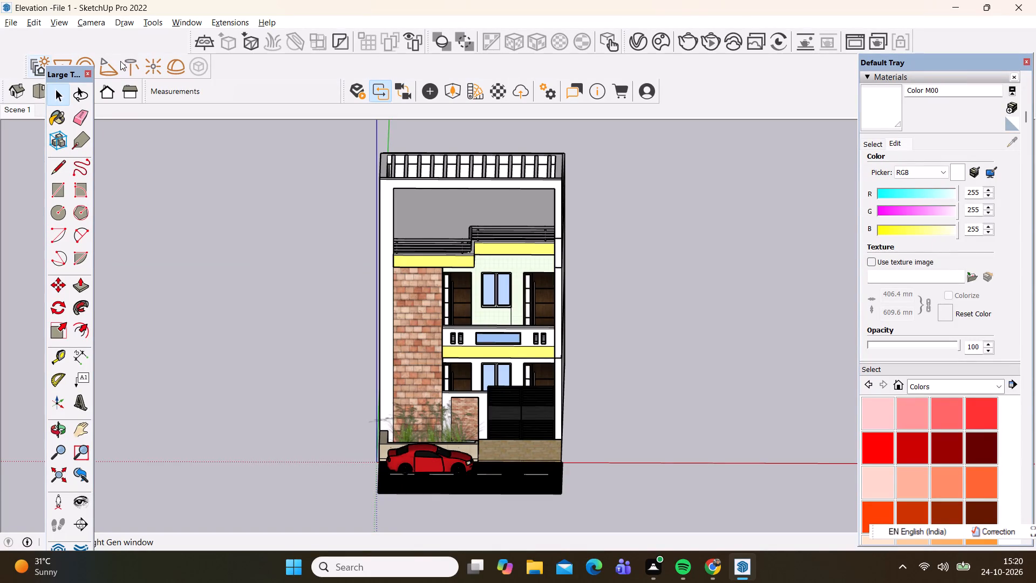
drag(120, 61, 99, 46)
drag(24, 65, 4, 33)
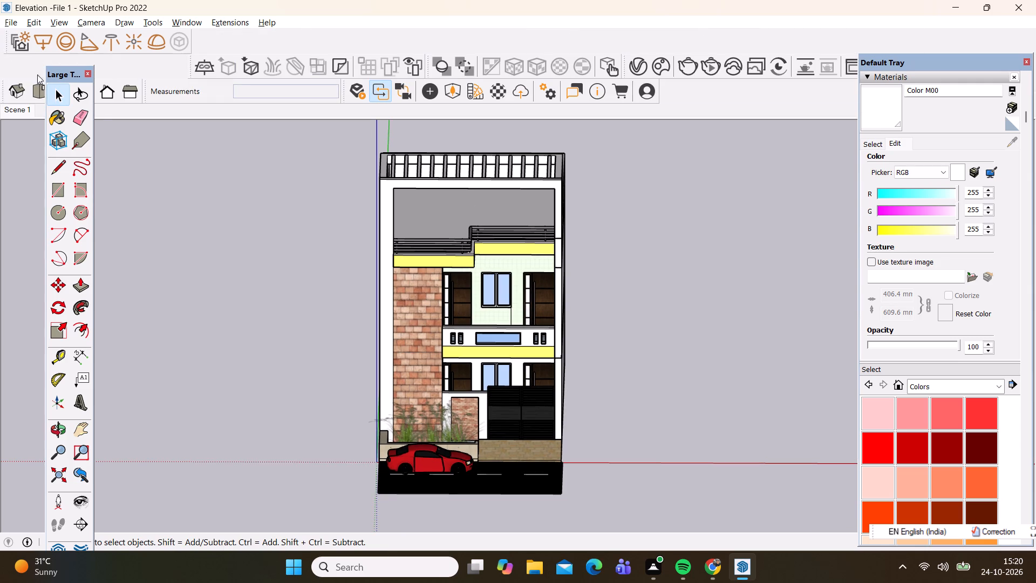
click(132, 133)
Line up the remaining V-Ray toolbars beside the V-Ray lights toolbar in one single top row.
drag(189, 61, 197, 30)
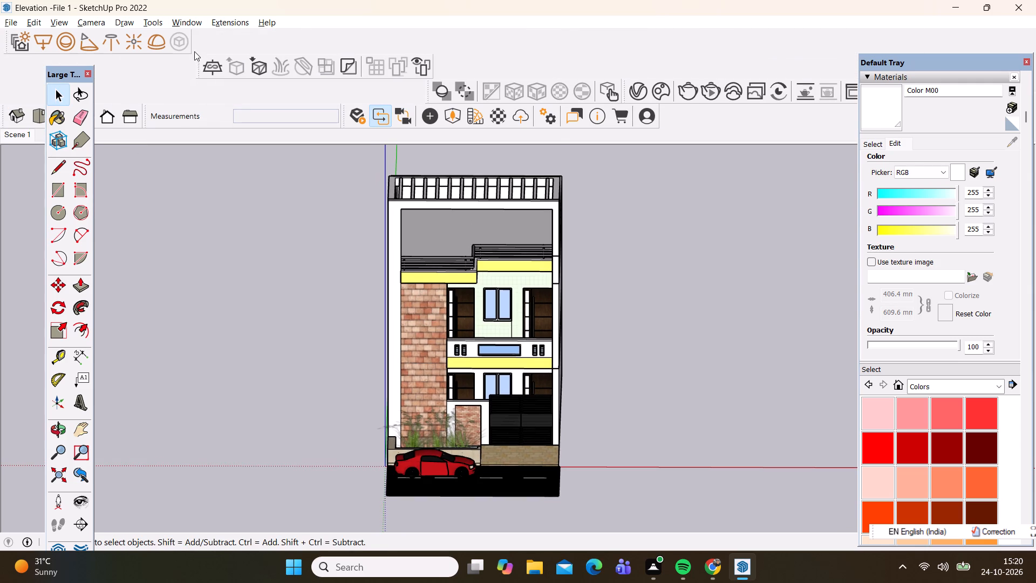
drag(196, 58, 186, 41)
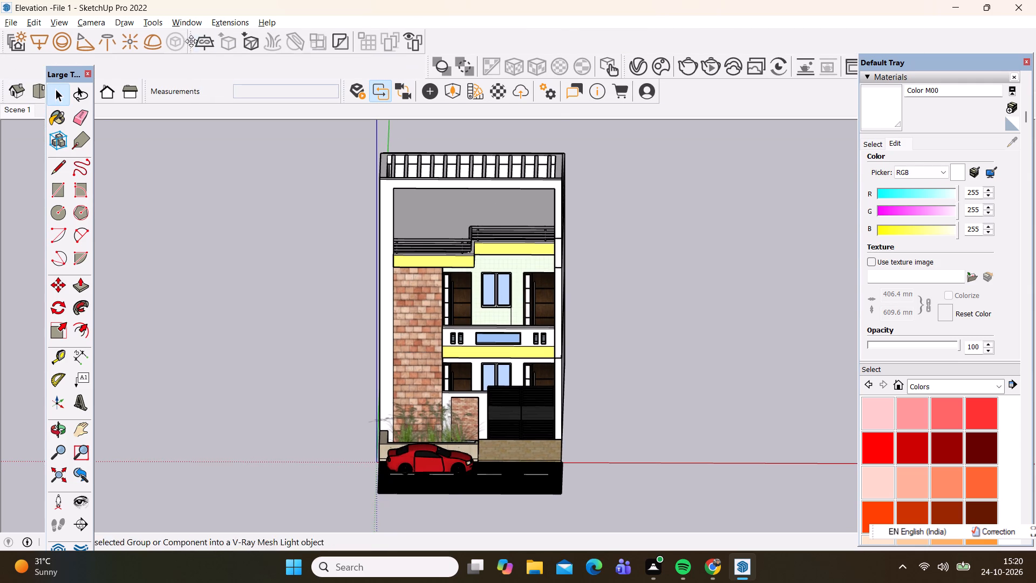
drag(428, 67, 420, 43)
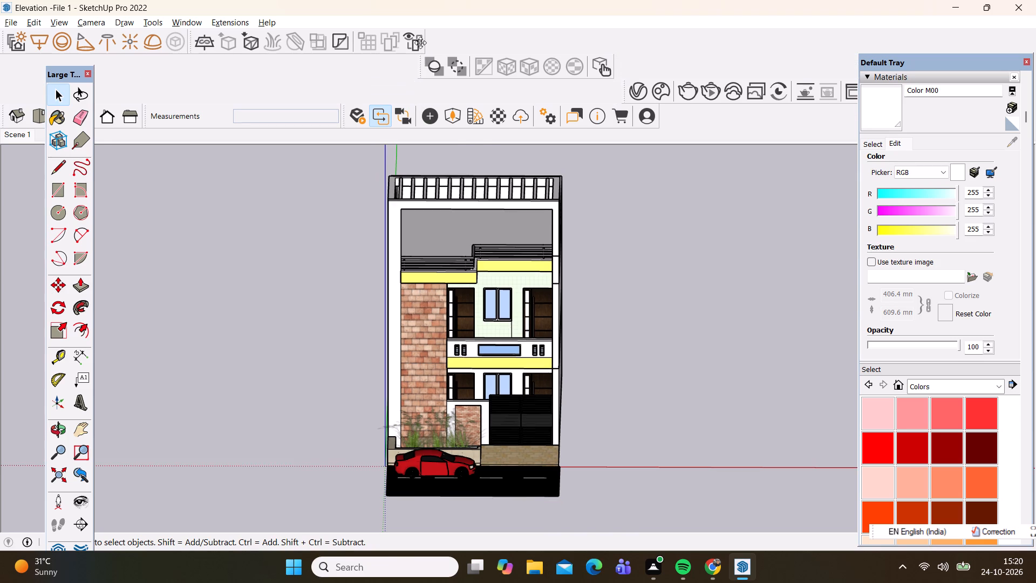
drag(420, 43, 425, 32)
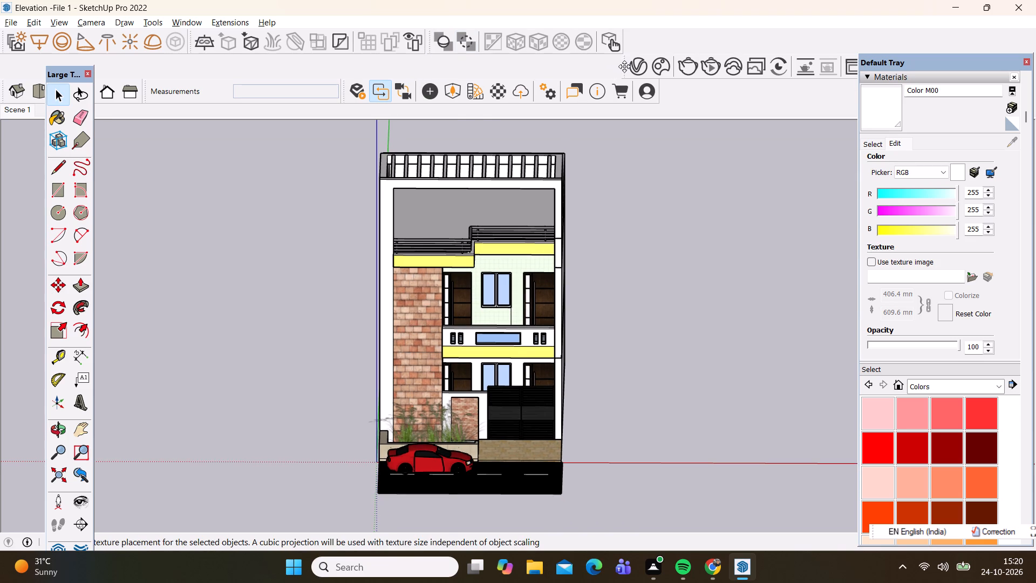
drag(625, 66, 623, 31)
drag(623, 39, 627, 49)
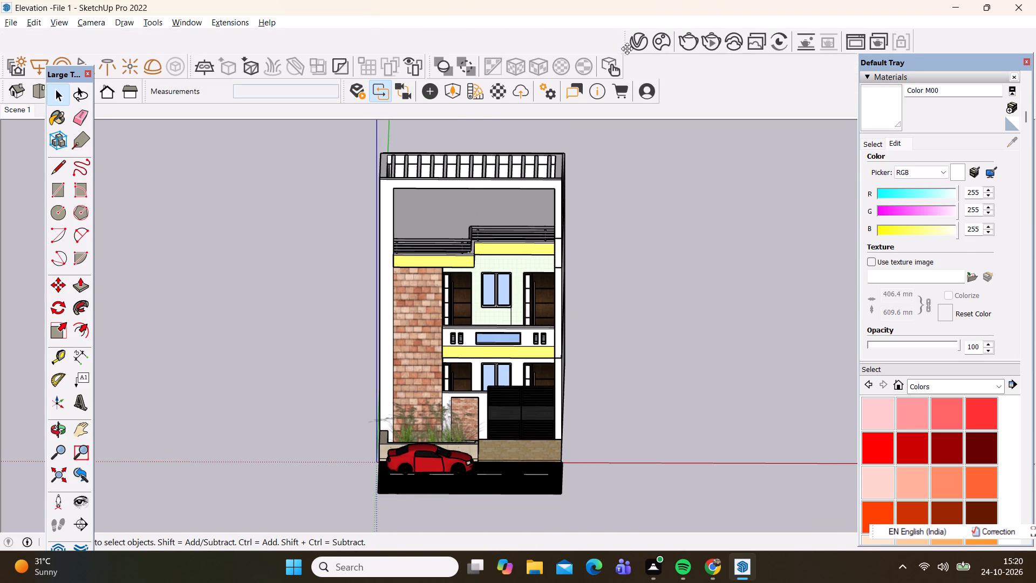
drag(627, 49, 629, 65)
Recall Scene 1, frame the house in a straight front view, and update the scene with that view.
click(18, 84)
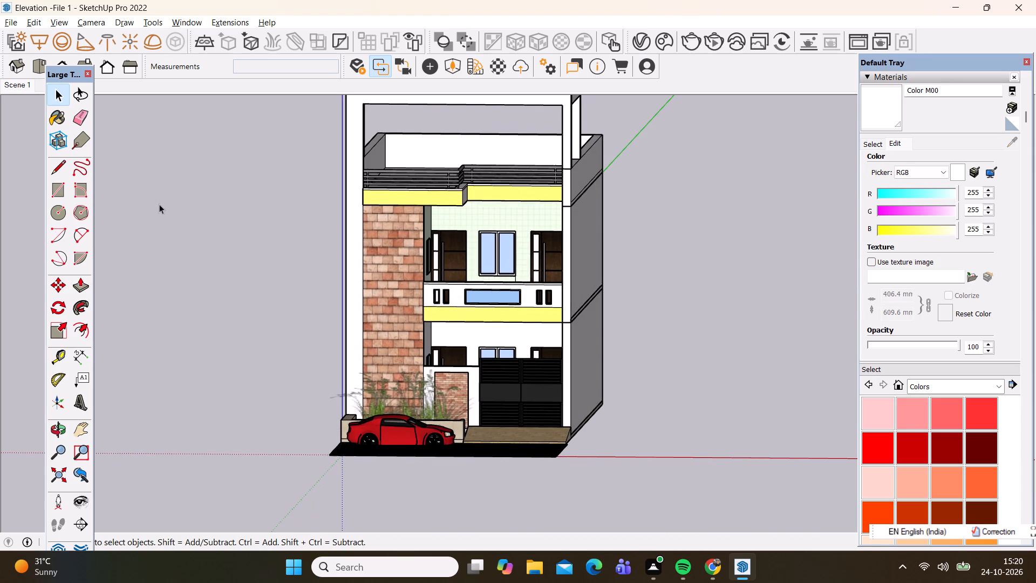
scroll(213, 290, down, 2)
scroll(235, 408, down, 1)
middle_drag(236, 409, 258, 387)
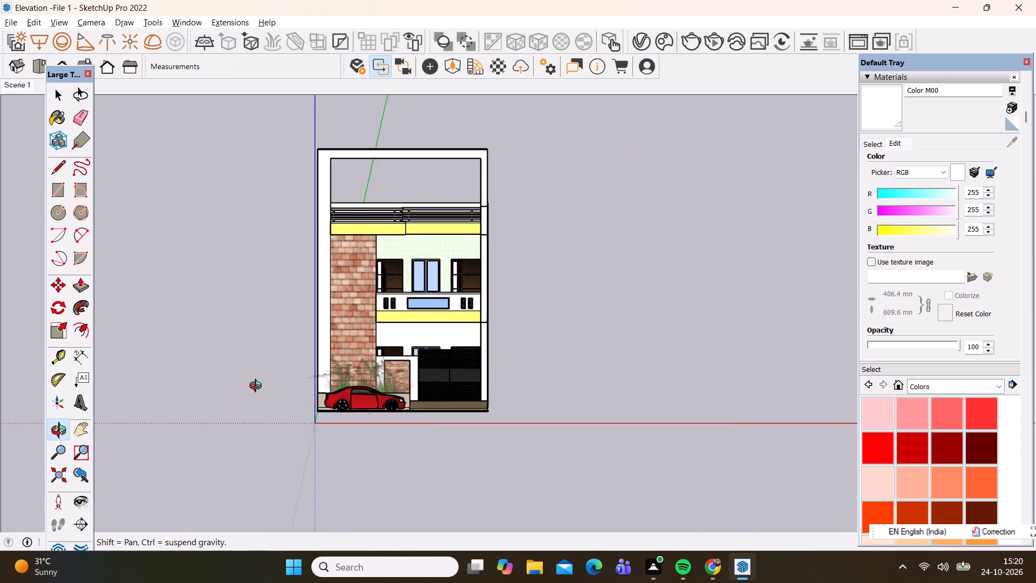
middle_drag(258, 387, 258, 402)
scroll(261, 344, up, 1)
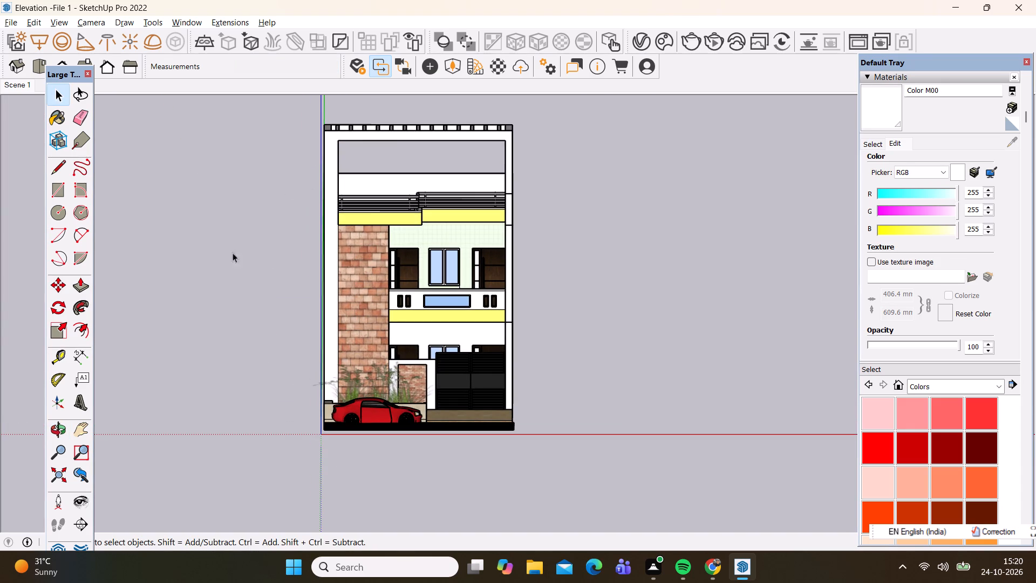
click(85, 425)
drag(215, 257, 216, 267)
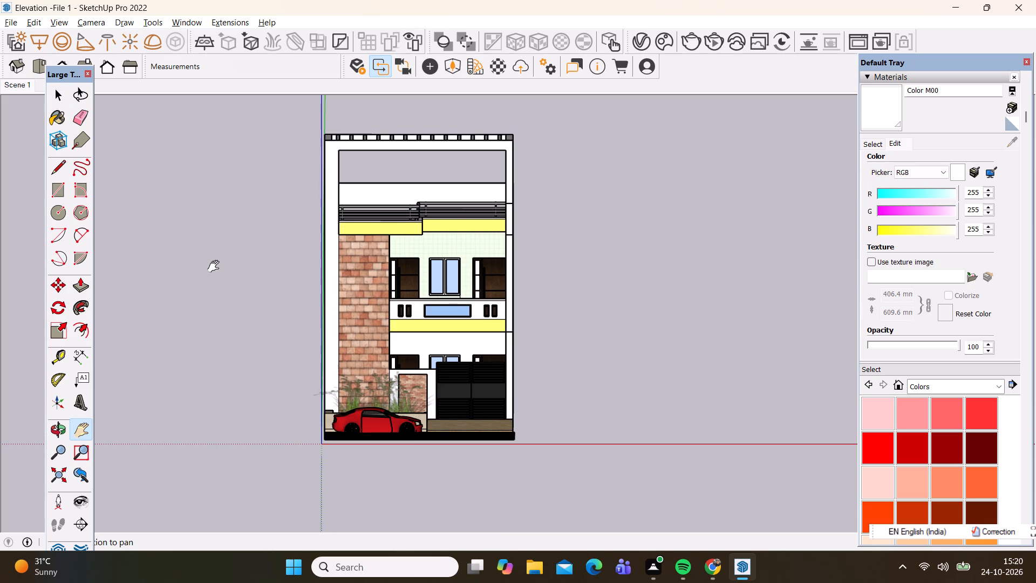
drag(216, 267, 215, 269)
scroll(215, 269, up, 1)
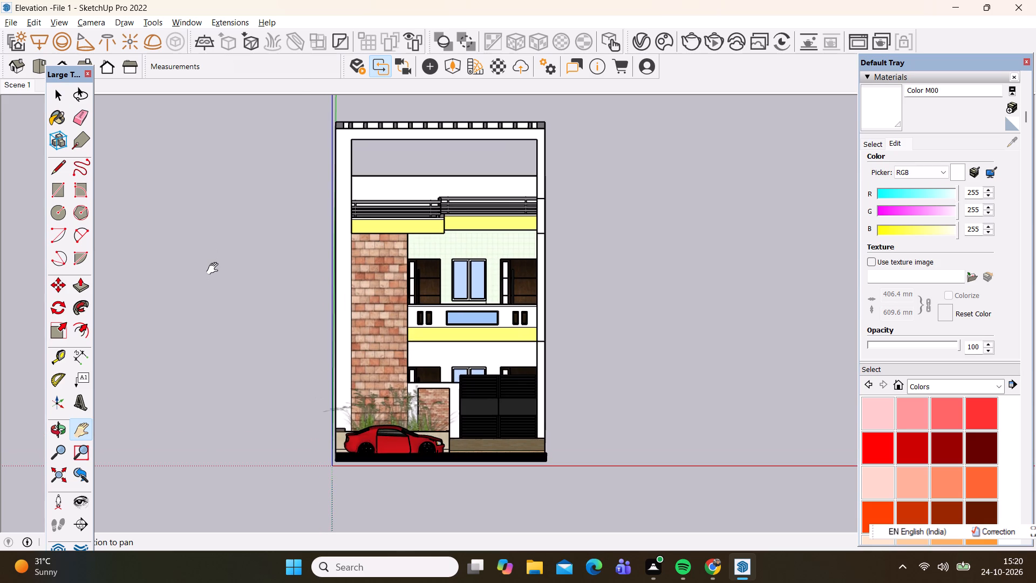
drag(215, 269, 200, 277)
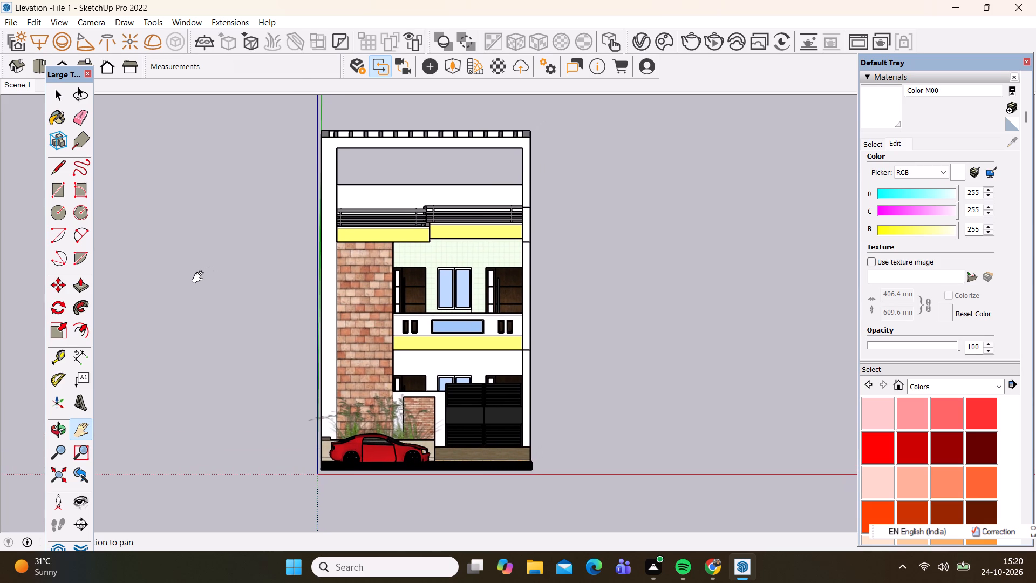
click(200, 277)
key(space)
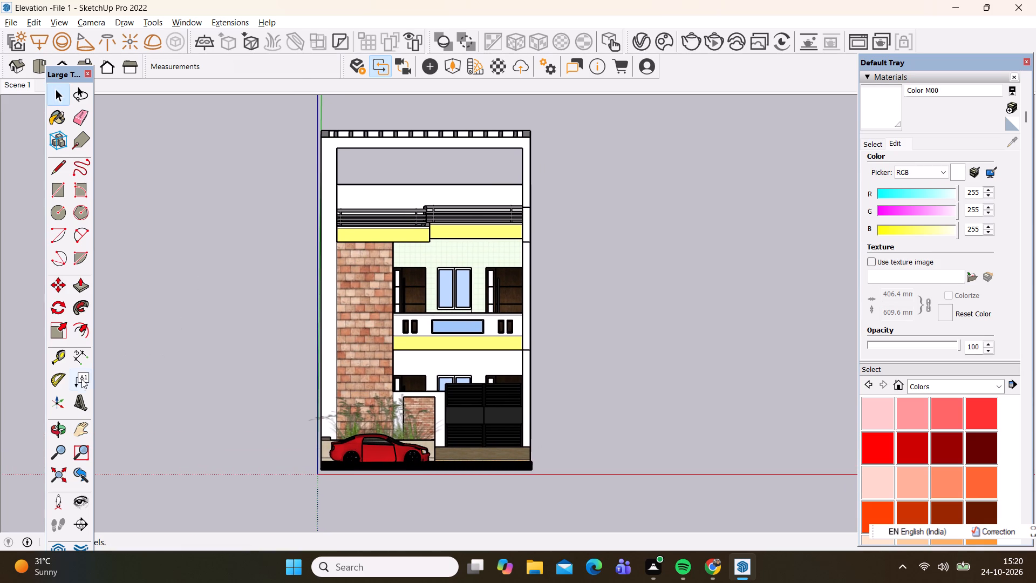
right_click(6, 84)
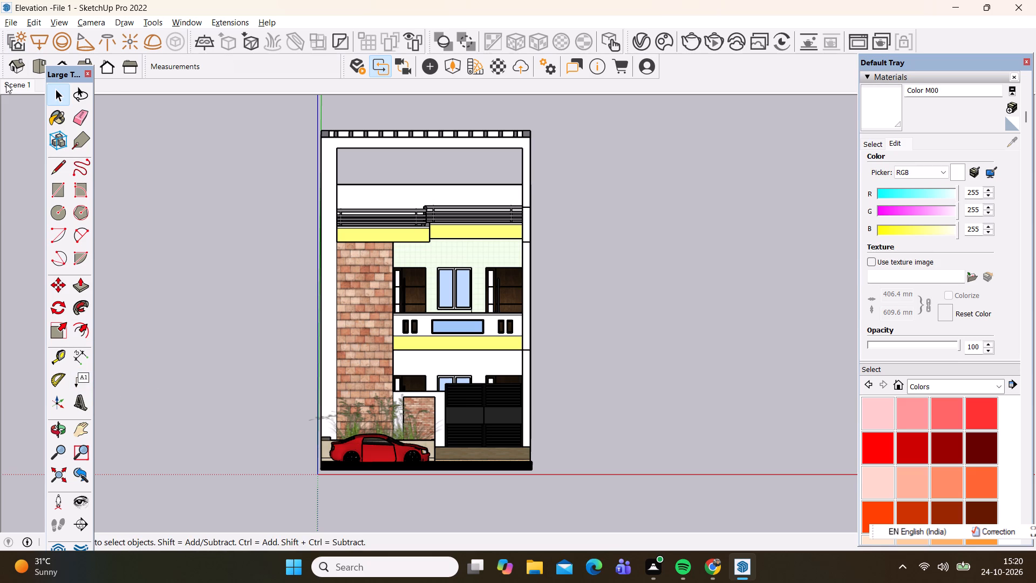
click(46, 145)
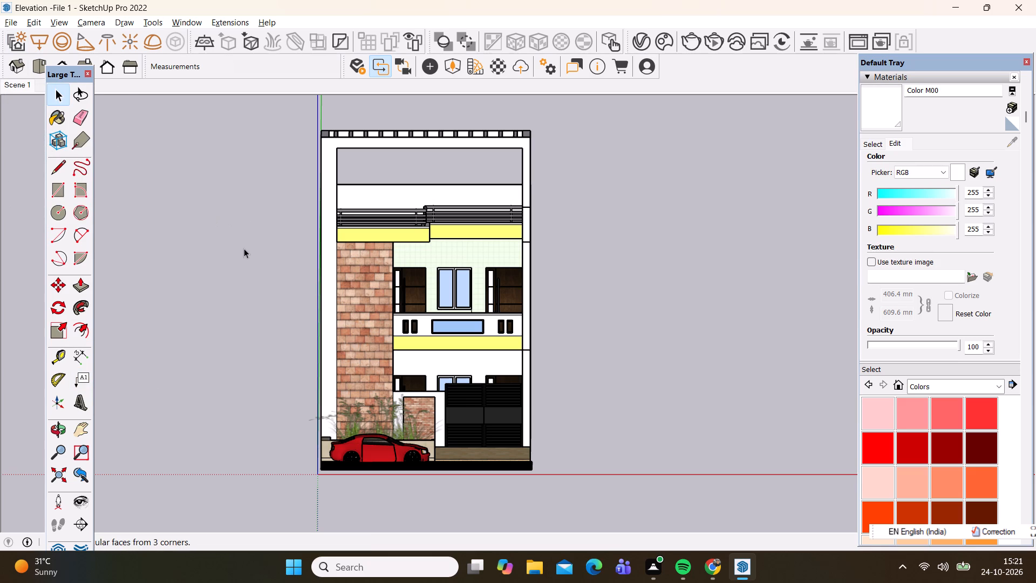
Reframe the front elevation larger and nearly straight-on with the whole house in view, and update Scene 1.
middle_drag(287, 261, 289, 270)
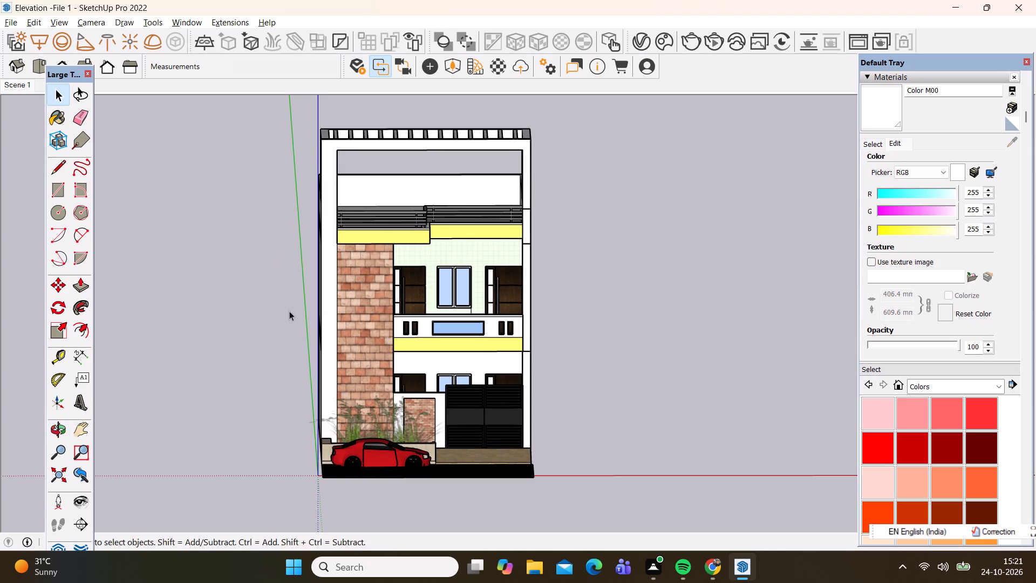
scroll(289, 311, down, 1)
middle_drag(289, 311, 293, 304)
scroll(292, 304, up, 1)
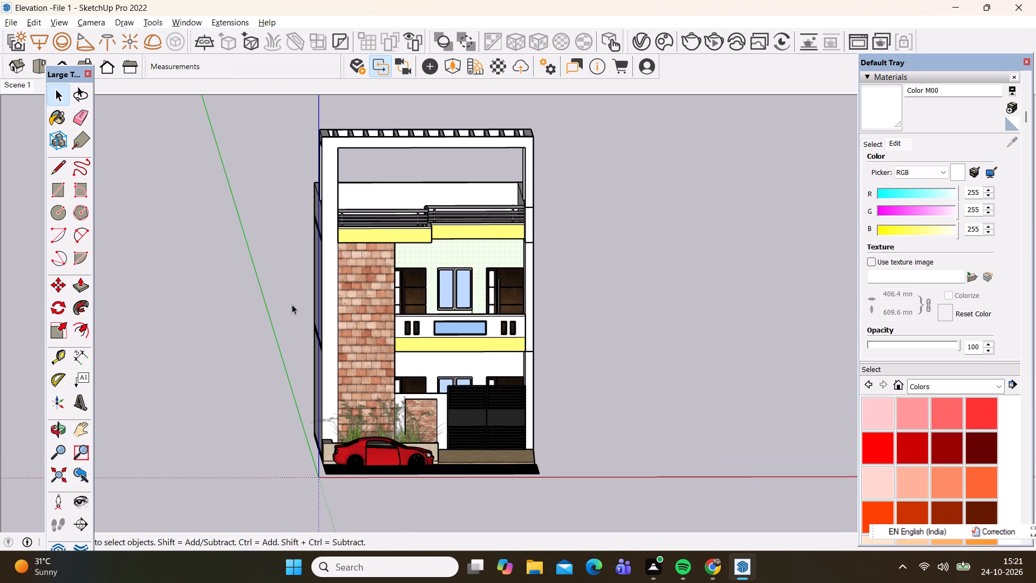
scroll(292, 304, up, 1)
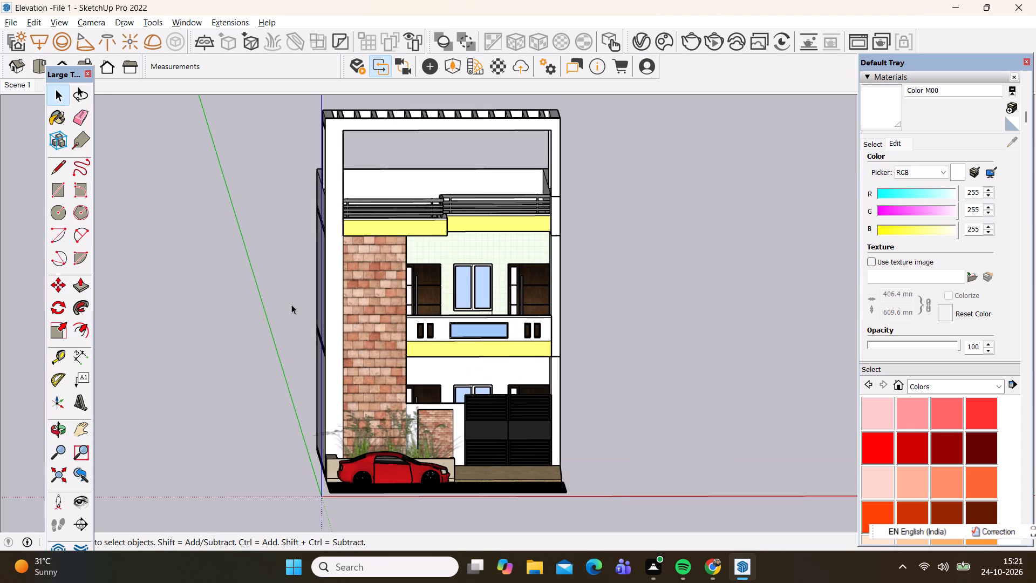
middle_click(291, 304)
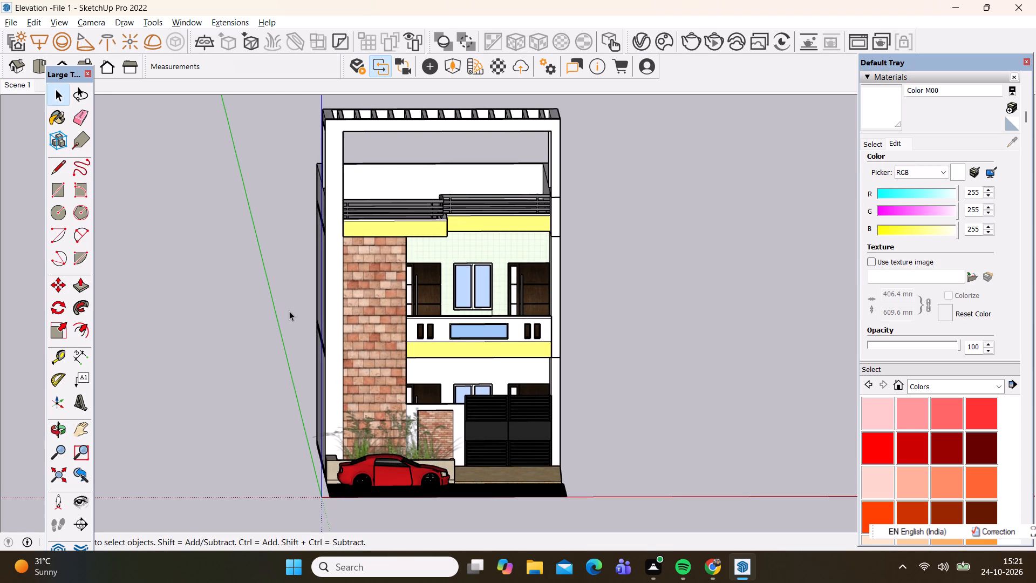
middle_click(289, 310)
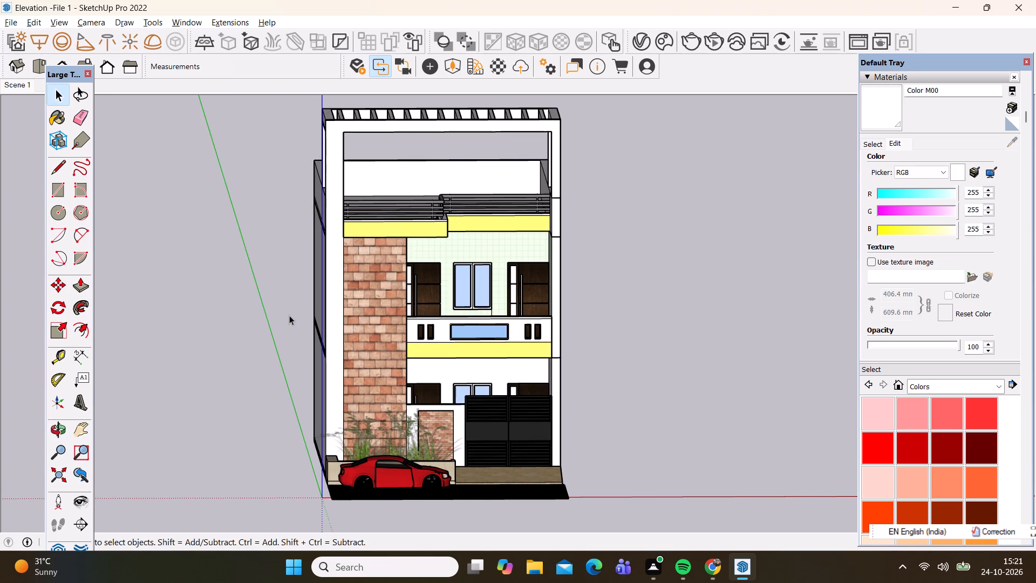
click(79, 426)
drag(595, 149, 576, 166)
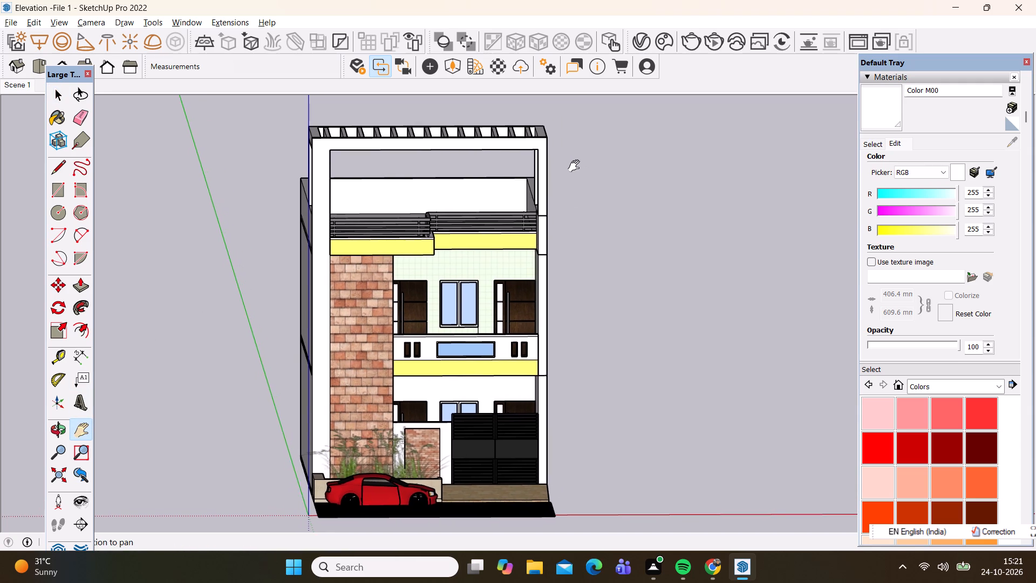
drag(576, 166, 575, 166)
middle_drag(575, 166, 575, 165)
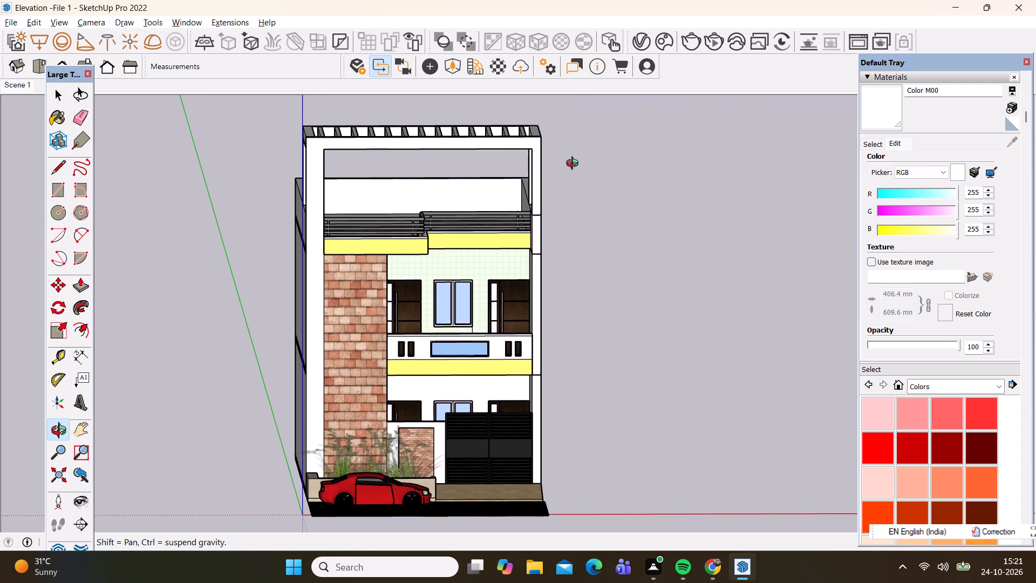
middle_drag(575, 165, 567, 148)
key(space)
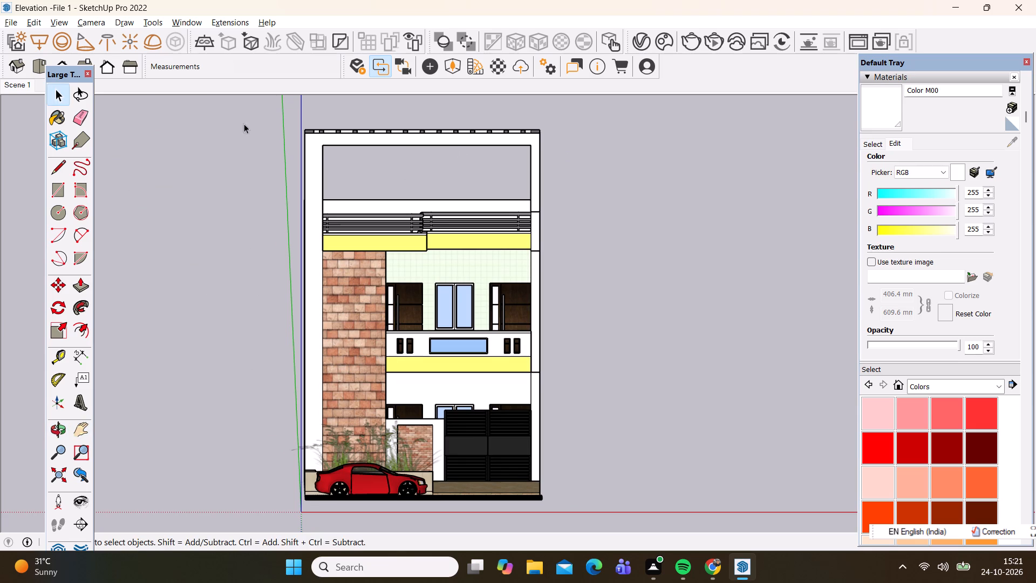
right_click(12, 83)
click(51, 140)
Turn on Enscape view synchronization, keep live updates enabled, and start the Enscape render window.
click(403, 69)
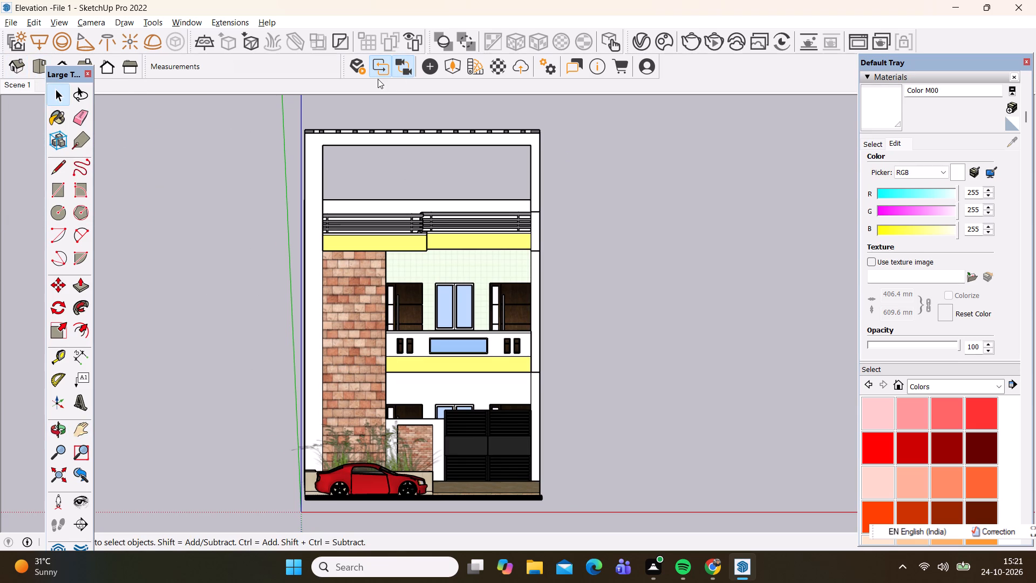
click(383, 64)
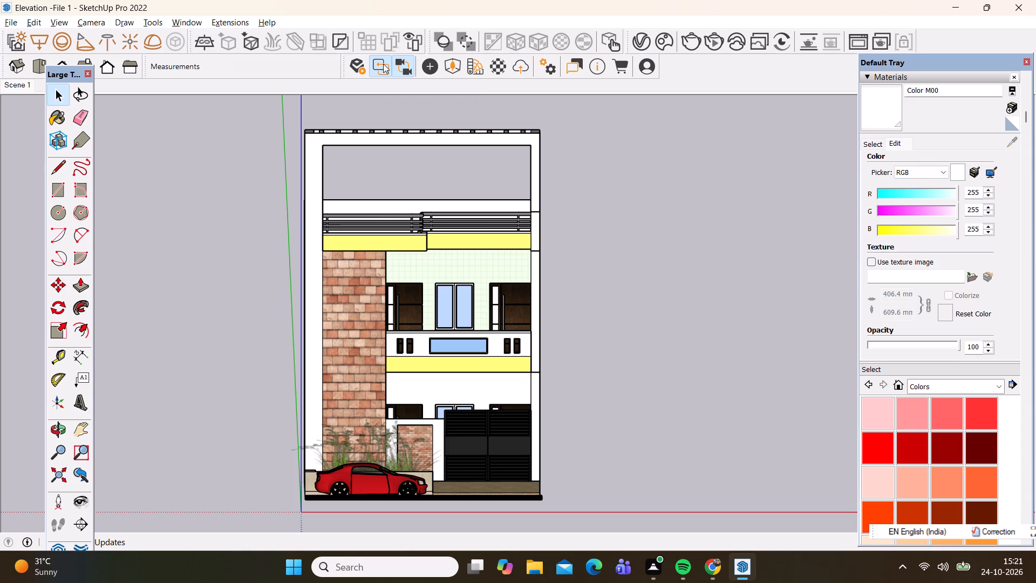
click(383, 64)
click(358, 64)
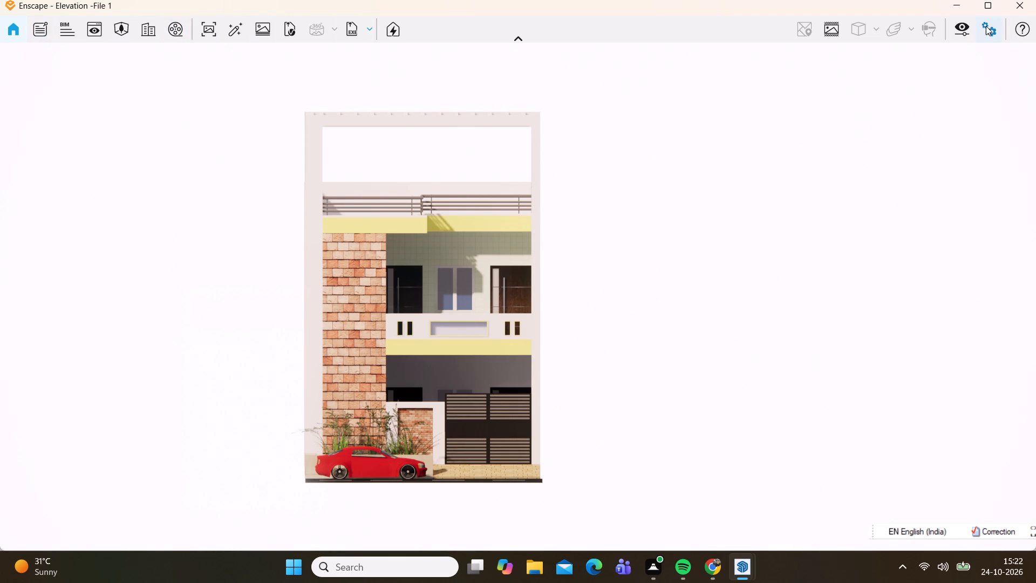
In Enscape's visual settings, set the Outlines strength to 12%.
click(962, 31)
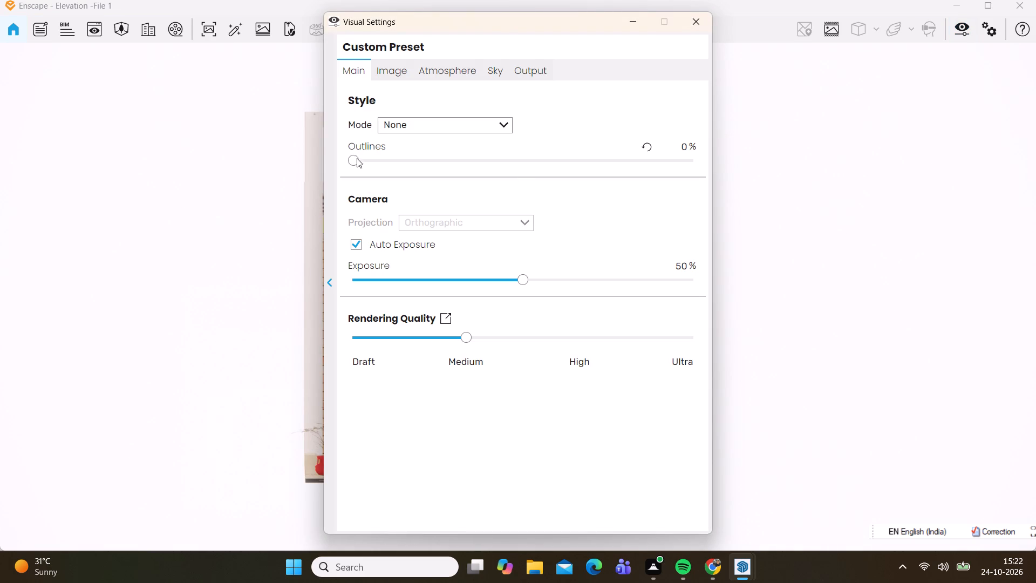
drag(356, 158, 392, 164)
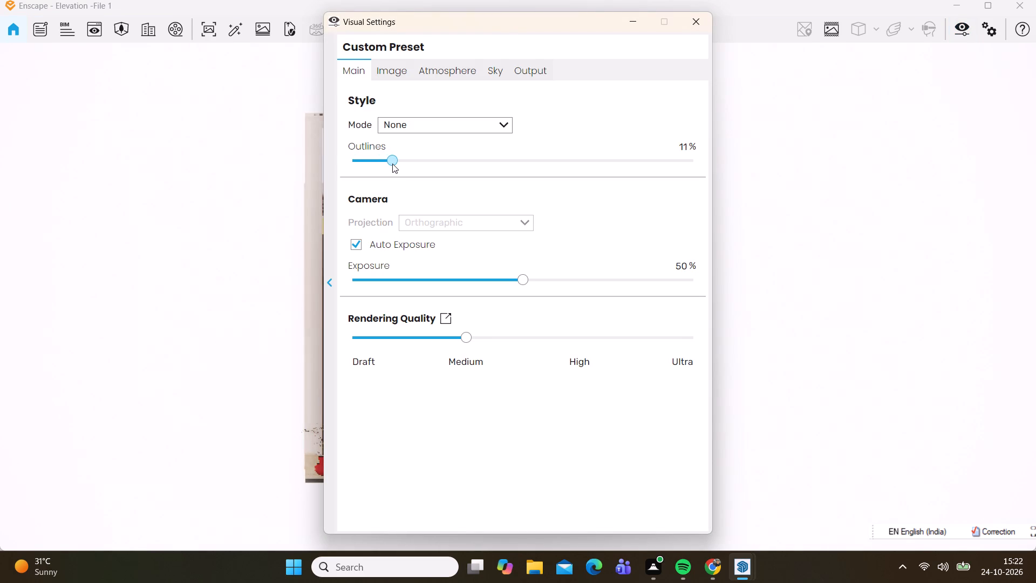
drag(392, 164, 394, 165)
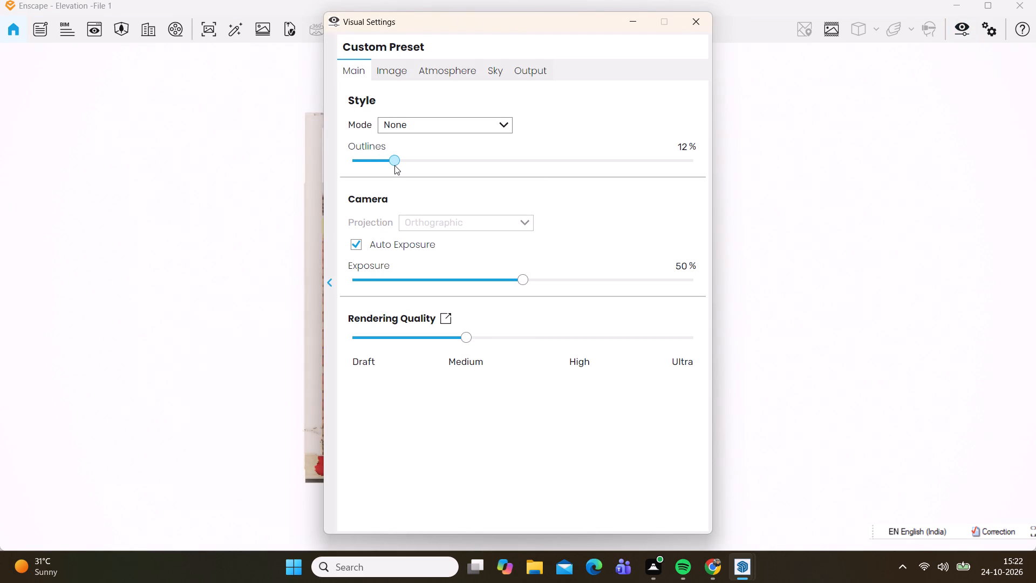
Configure the main visual settings with Outlines at 13%, Exposure at 56% and Rendering Quality at Ultra.
drag(394, 165, 398, 166)
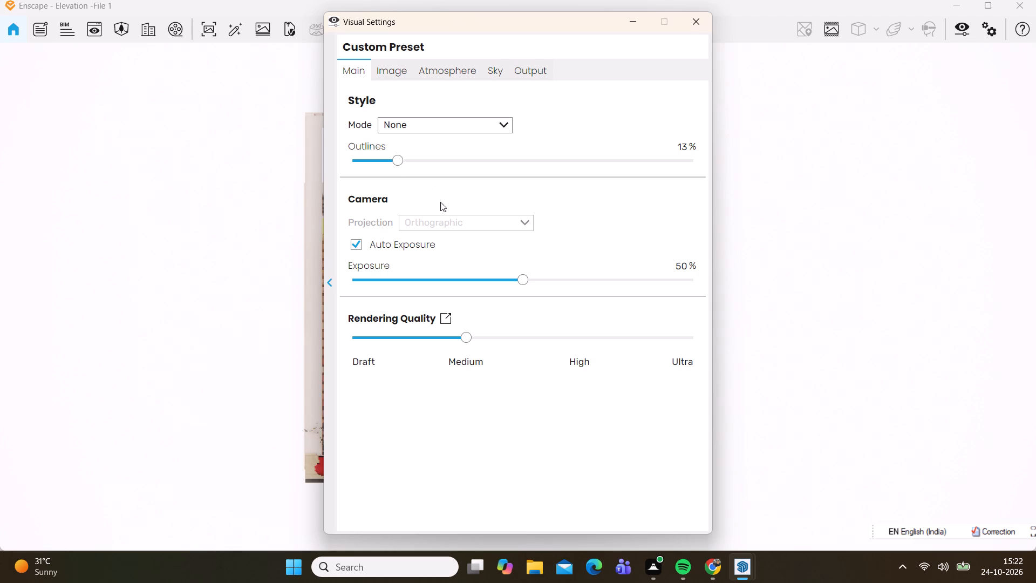
click(445, 228)
triple_click(524, 223)
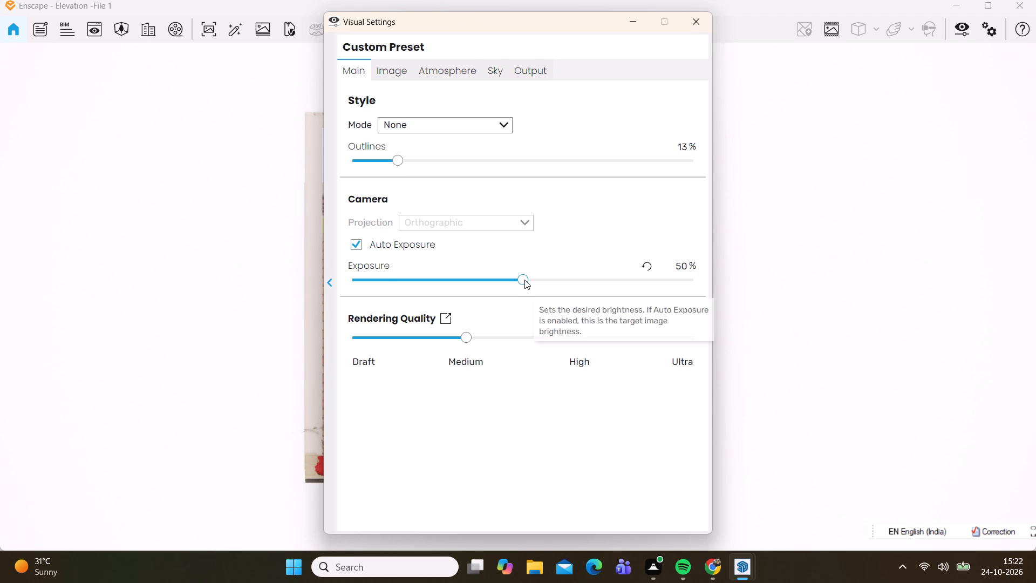
drag(524, 279, 542, 281)
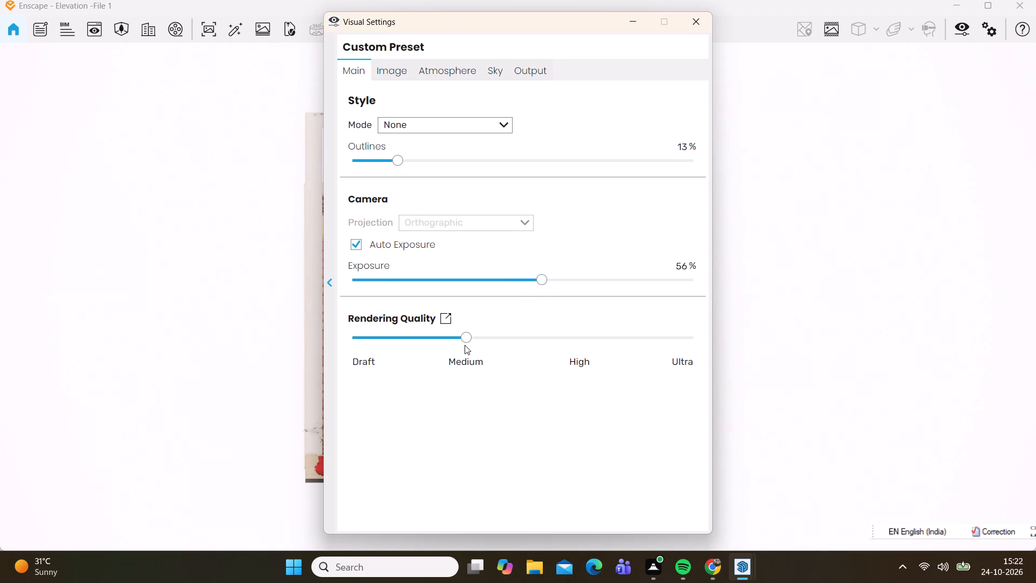
drag(467, 338, 690, 345)
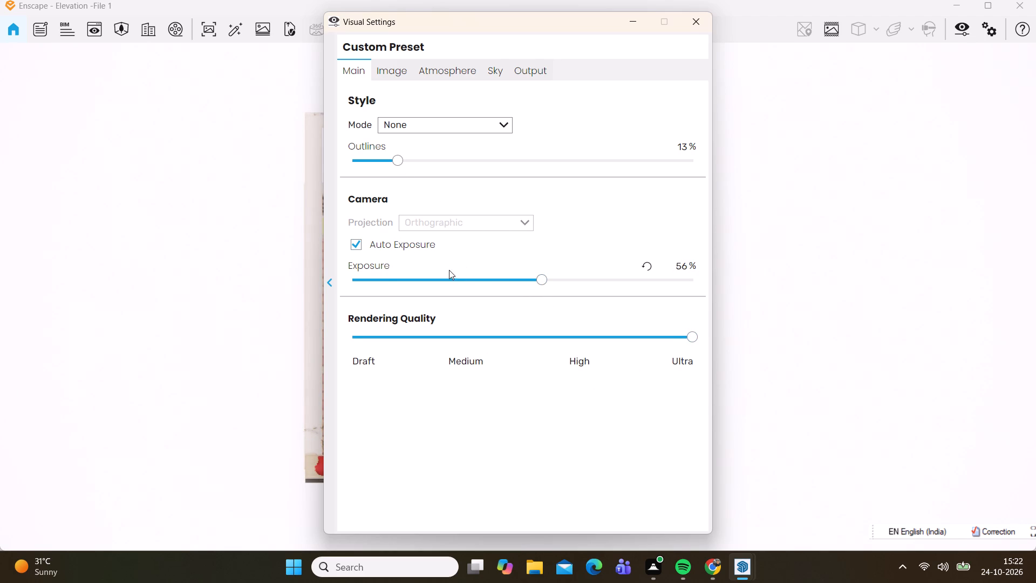
Review the available style modes and the Image, Atmosphere and Sky settings of the custom preset.
click(385, 72)
click(357, 68)
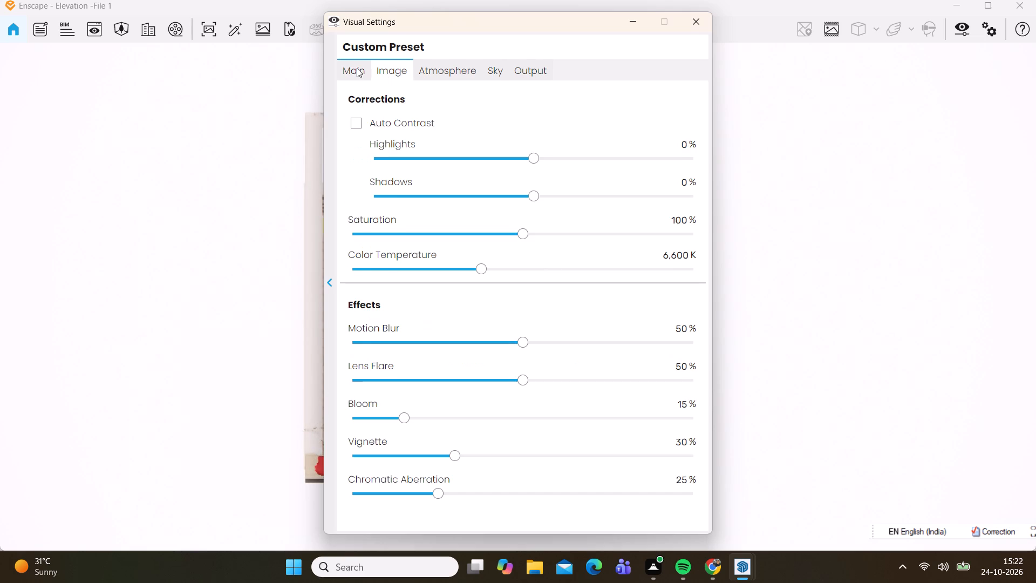
click(397, 127)
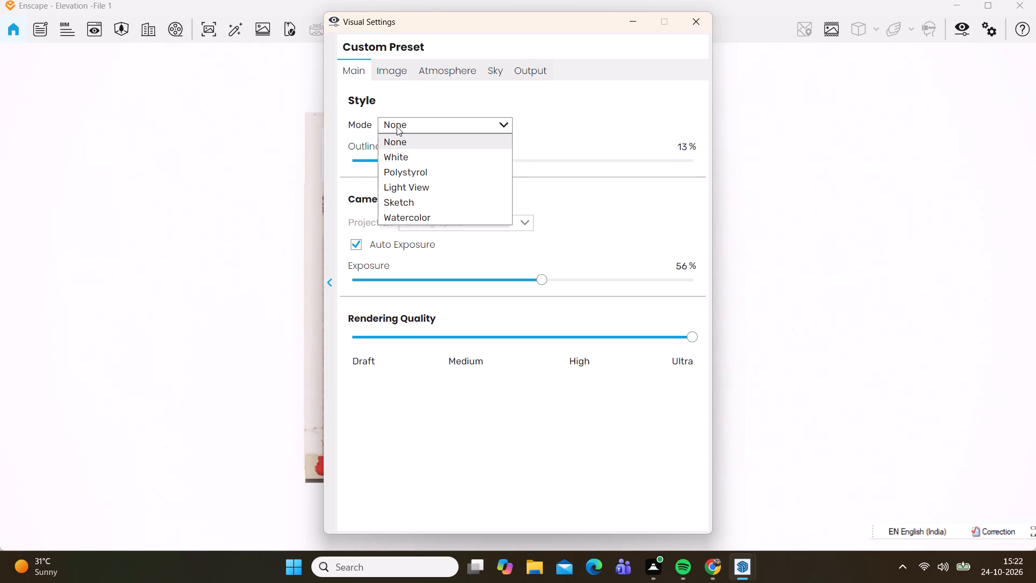
click(397, 124)
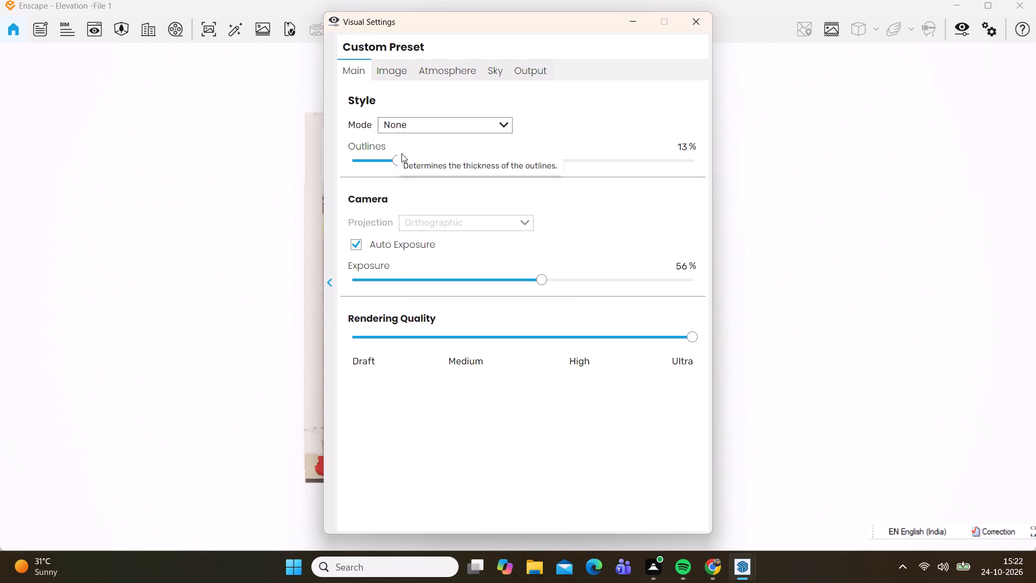
click(399, 73)
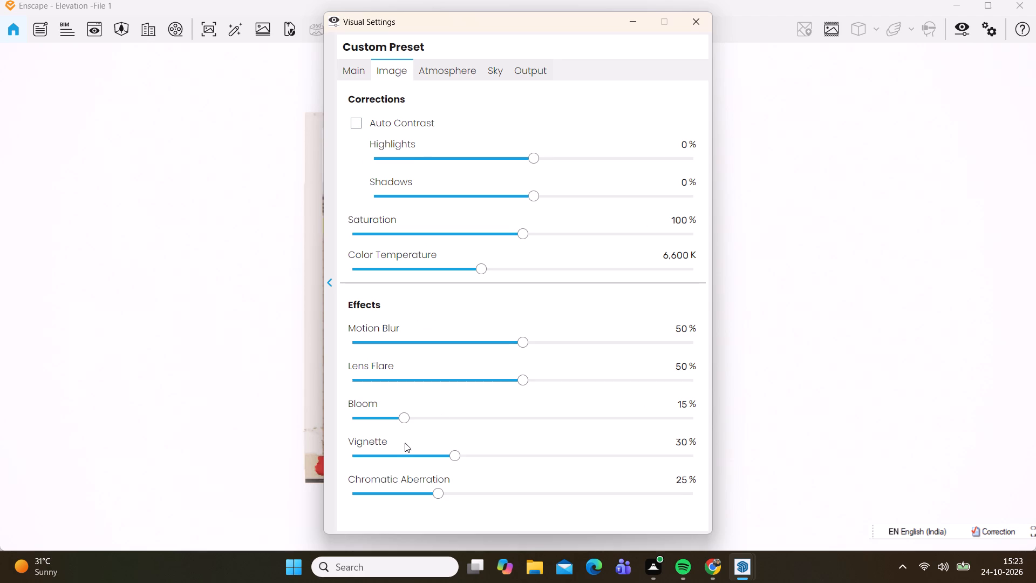
click(432, 65)
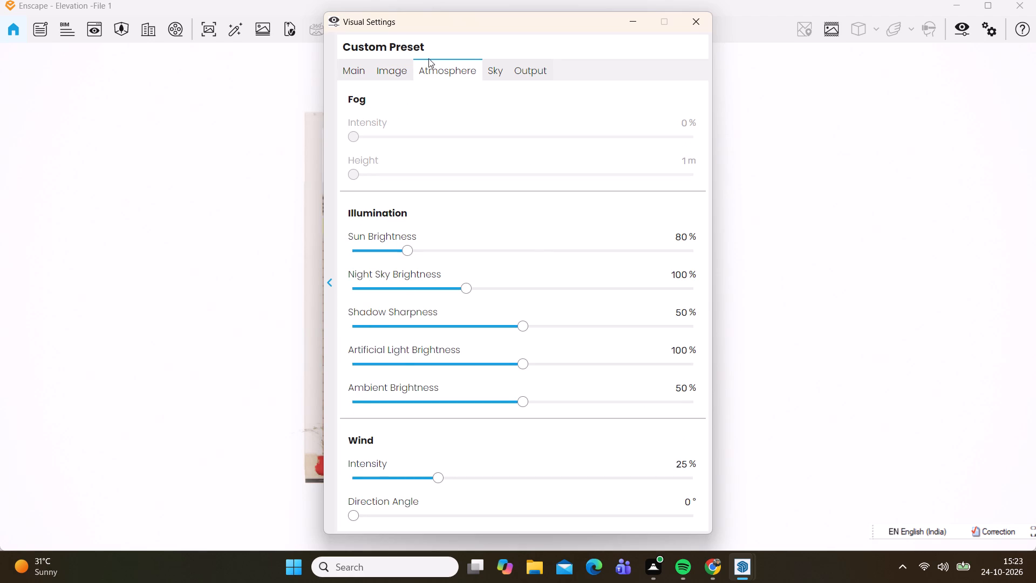
click(505, 70)
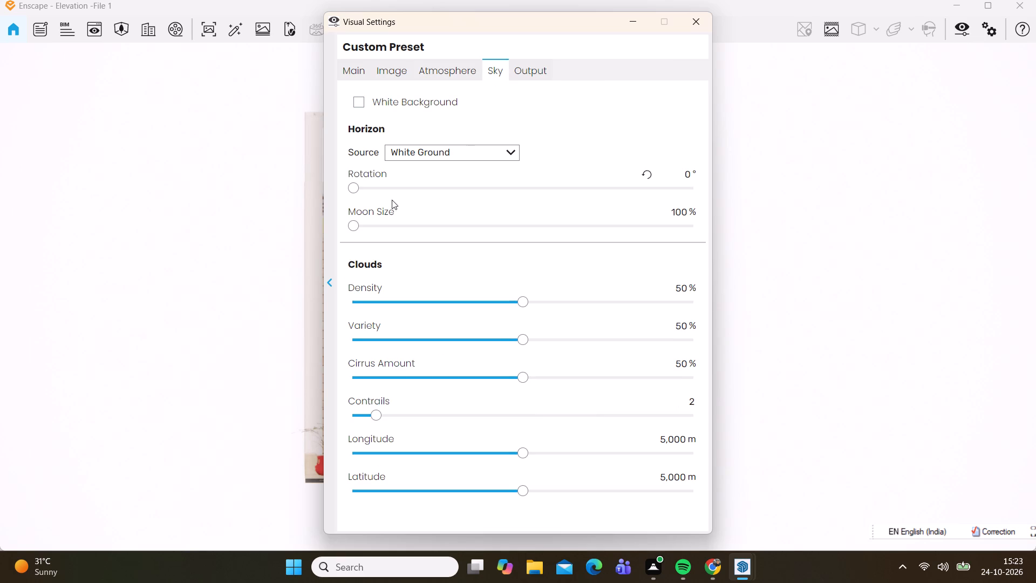
Set the output image resolution to Ultra HD and the panorama resolution to High, keeping video compression quality at Maximum.
click(529, 74)
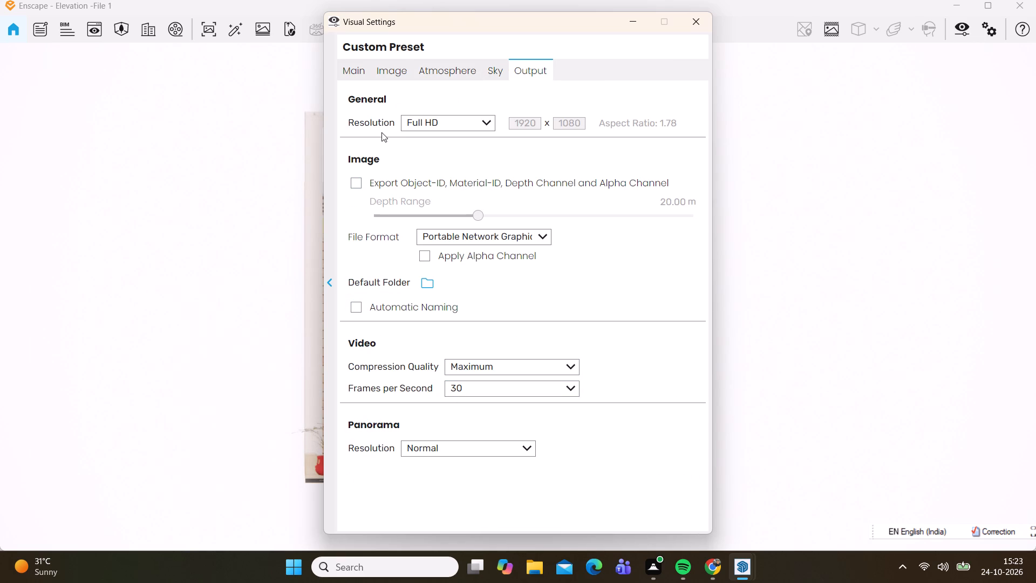
click(464, 124)
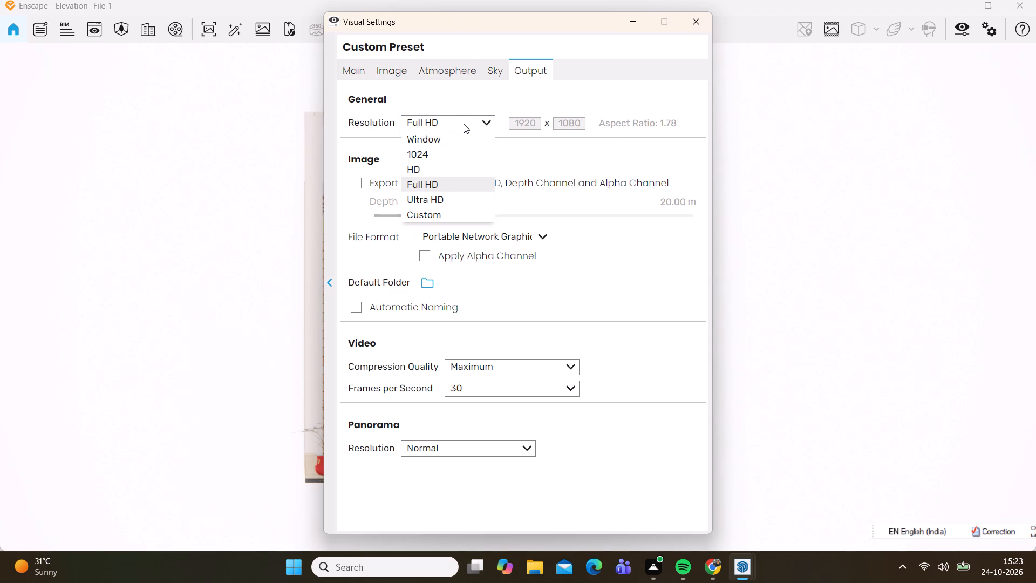
click(434, 195)
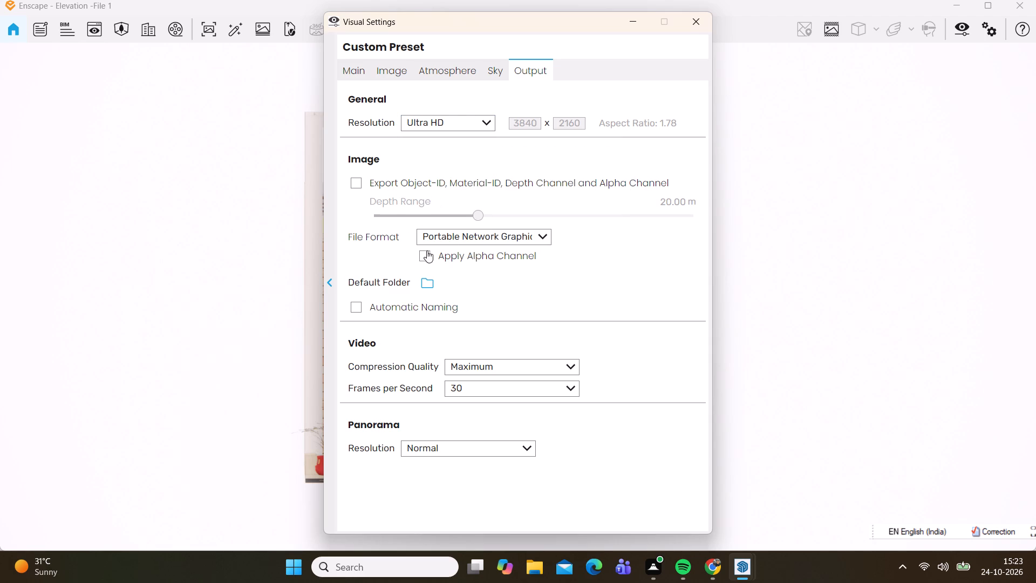
click(417, 453)
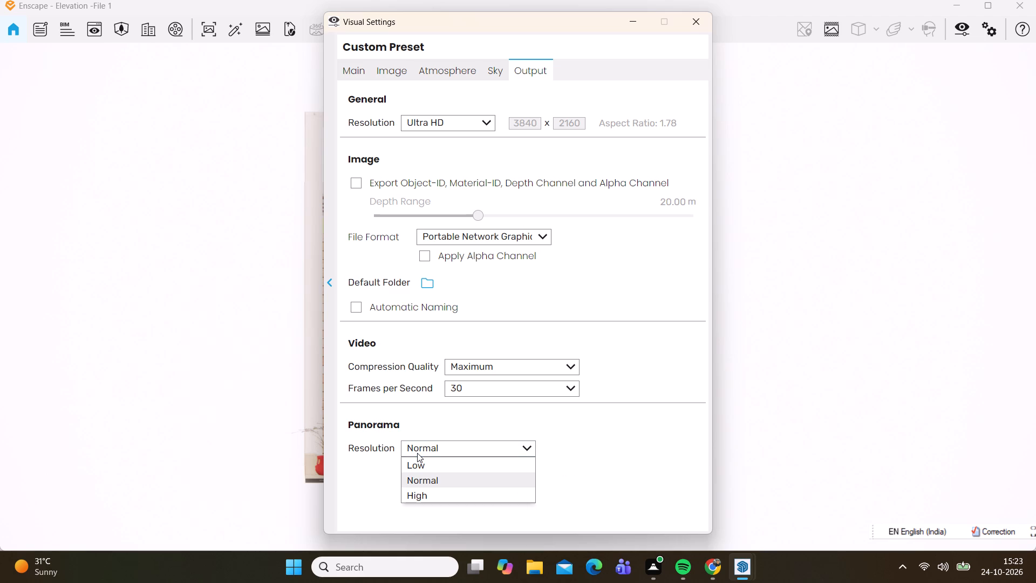
click(417, 493)
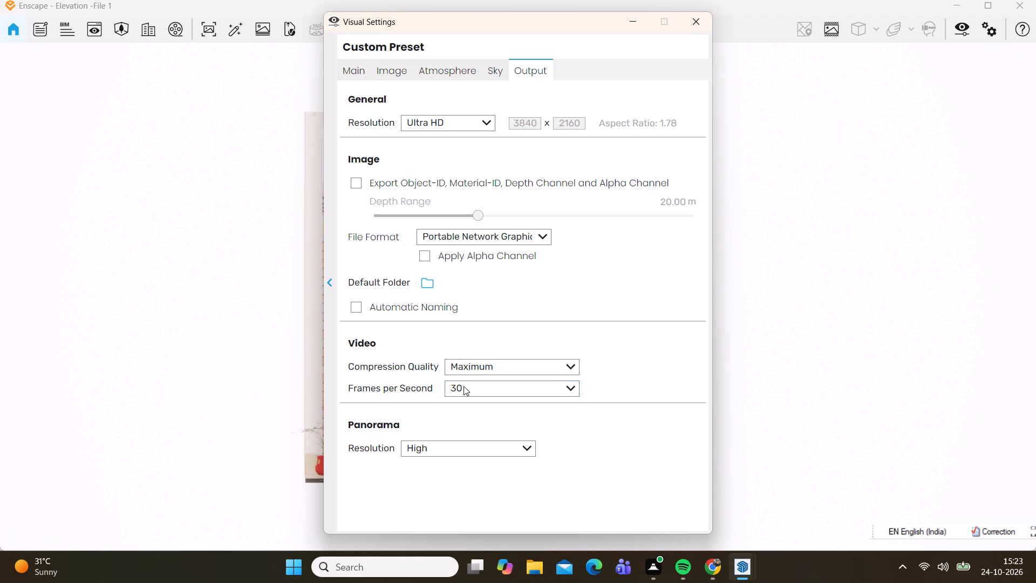
click(479, 366)
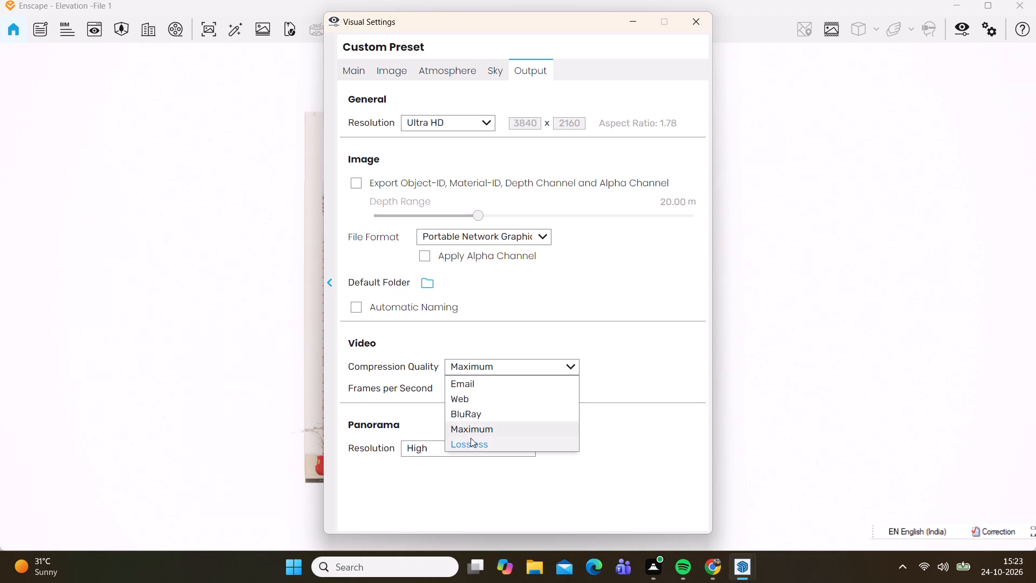
click(471, 431)
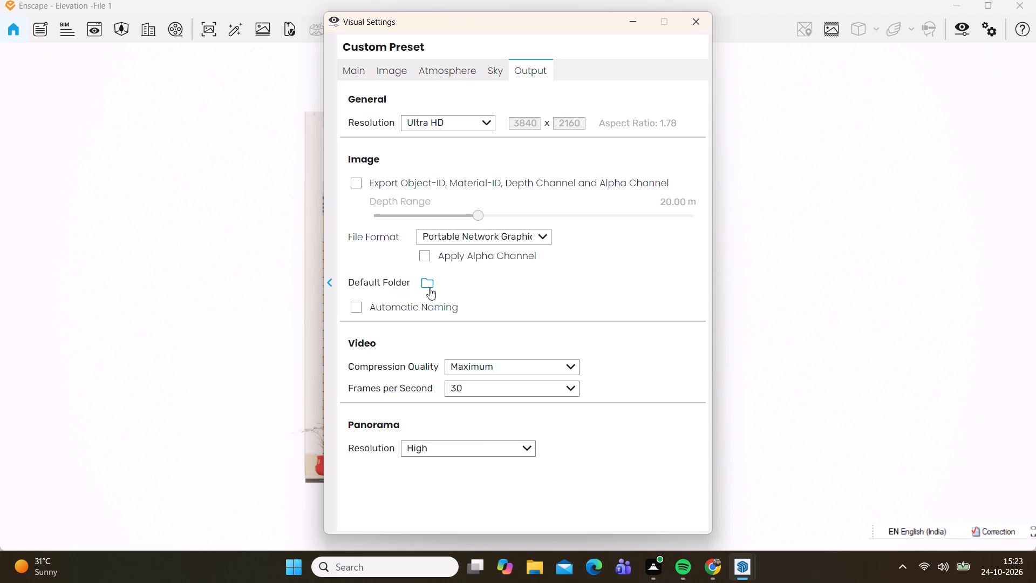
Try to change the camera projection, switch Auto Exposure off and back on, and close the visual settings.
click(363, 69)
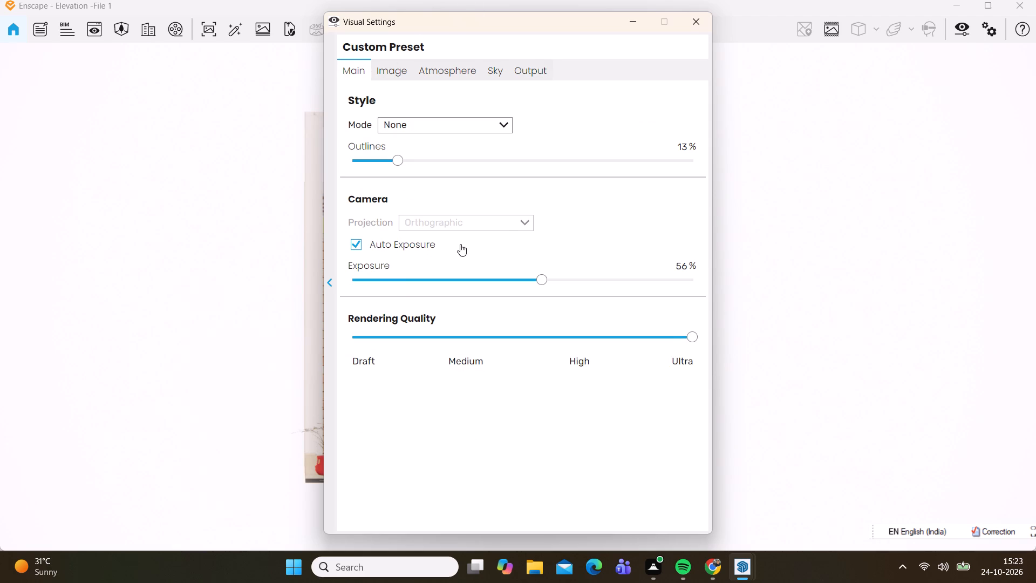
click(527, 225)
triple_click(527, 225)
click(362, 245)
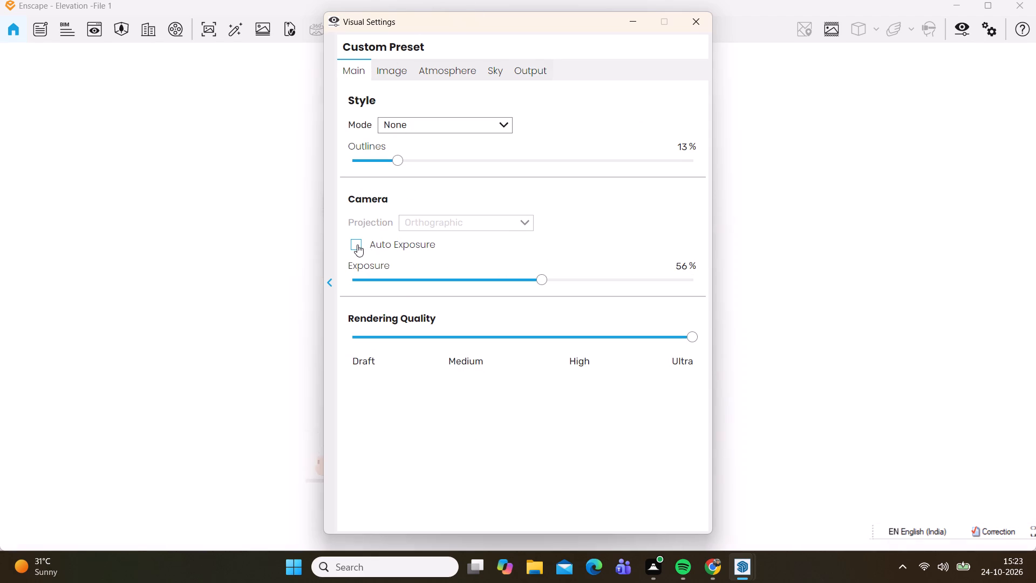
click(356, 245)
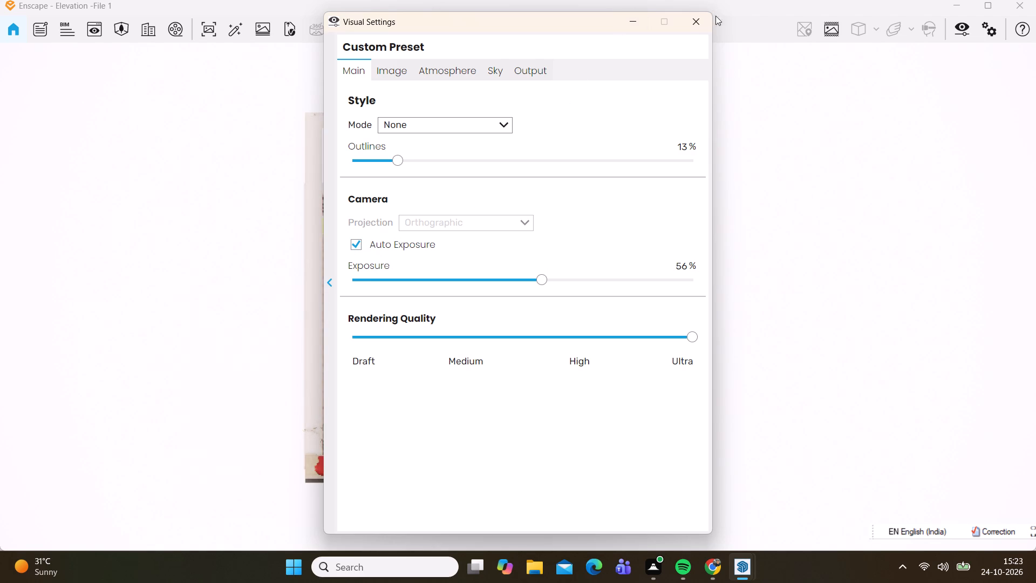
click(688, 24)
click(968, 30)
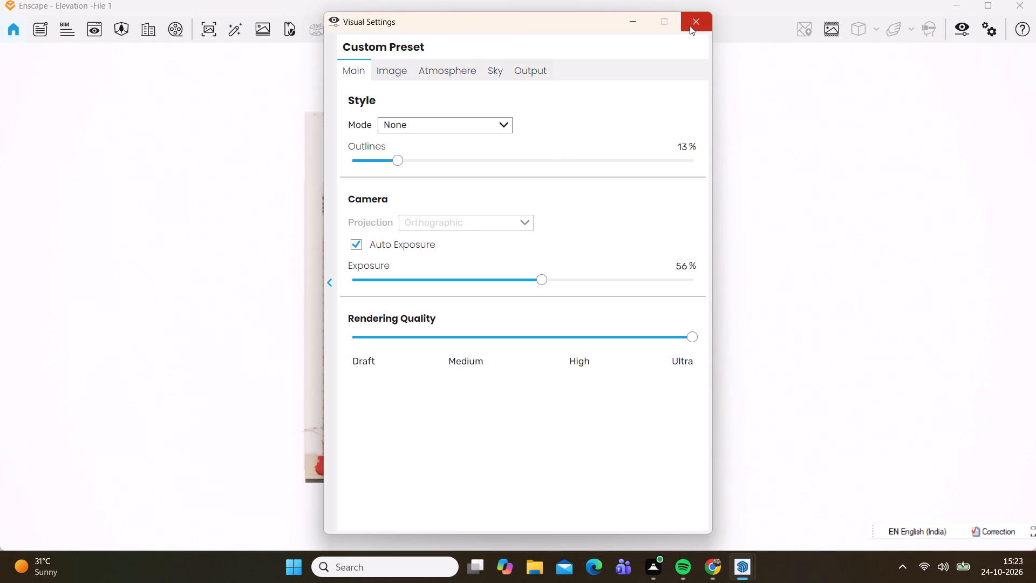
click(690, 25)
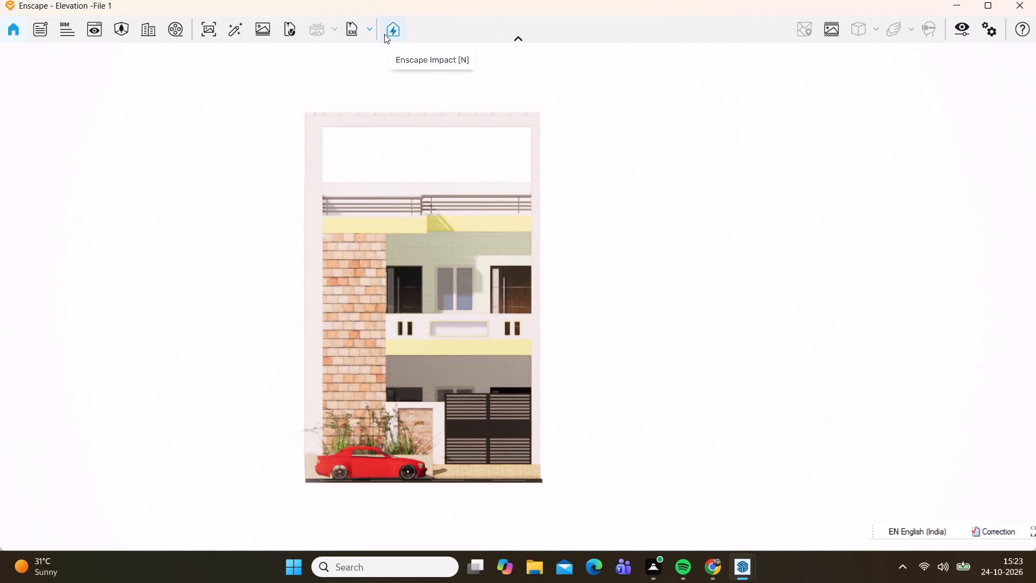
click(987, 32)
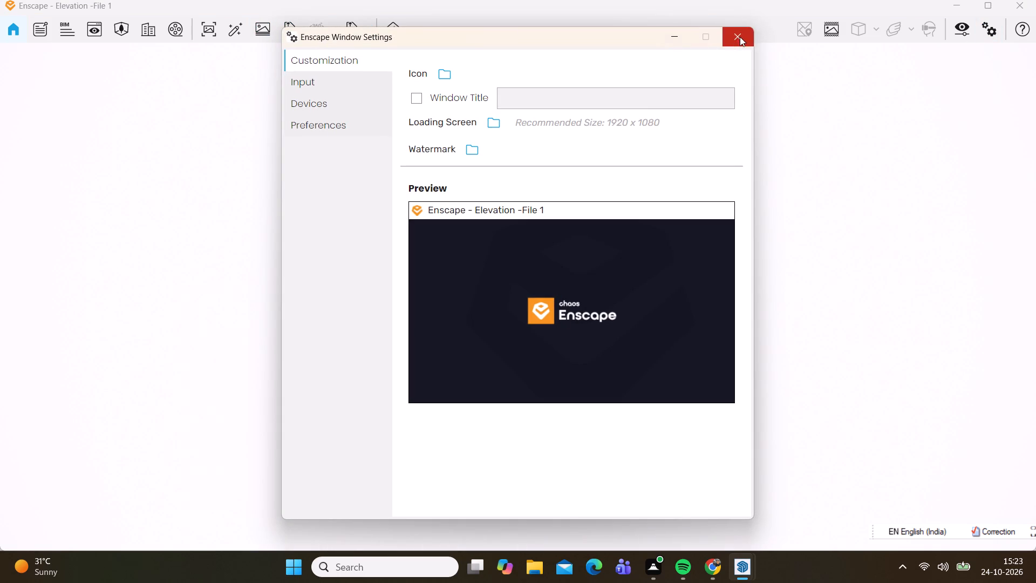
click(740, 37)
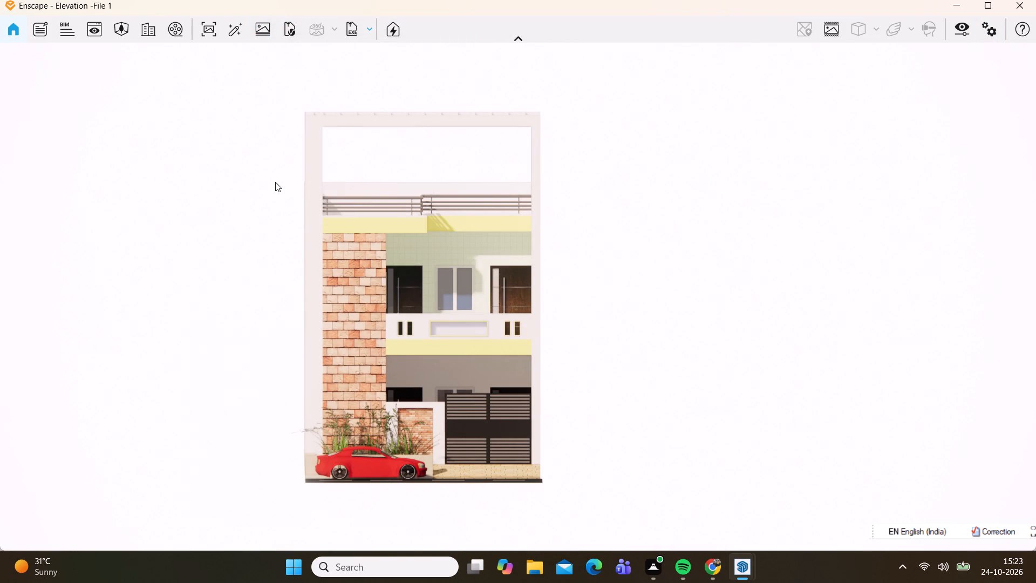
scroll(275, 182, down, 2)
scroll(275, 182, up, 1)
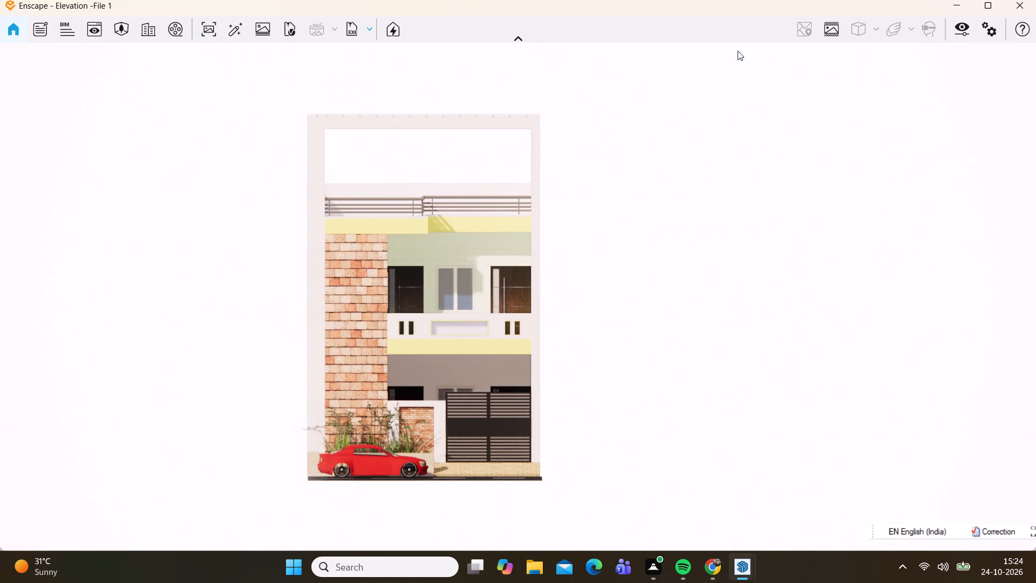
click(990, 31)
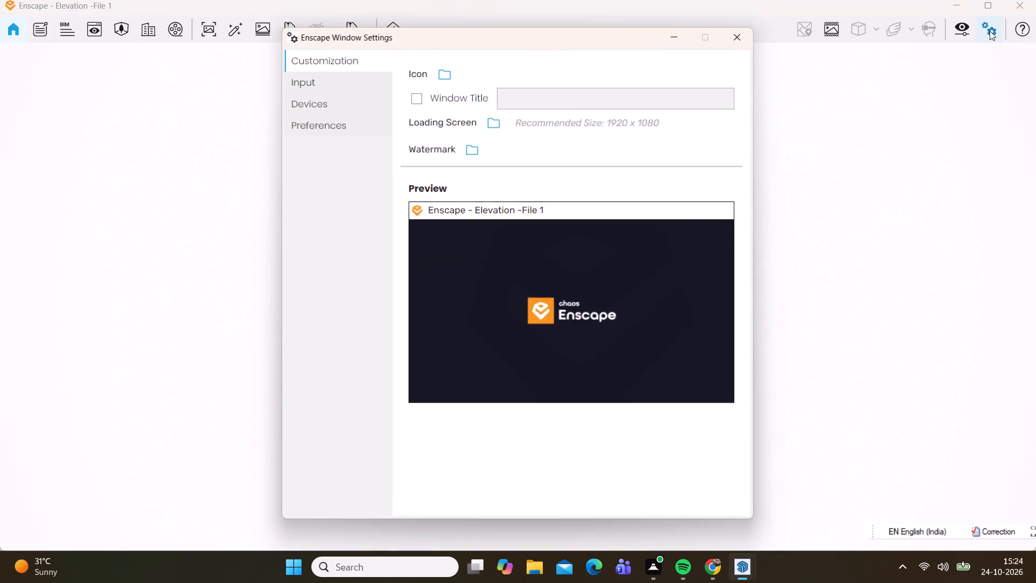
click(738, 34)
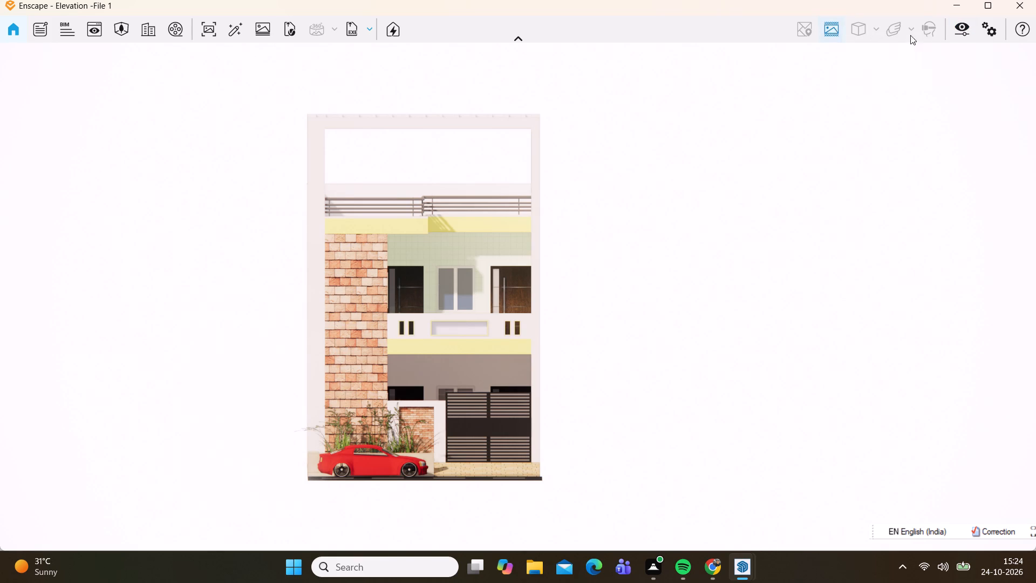
Reopen the visual settings and set the atmosphere's Shadow Sharpness to 71% and Artificial Light Brightness to 113%.
click(952, 30)
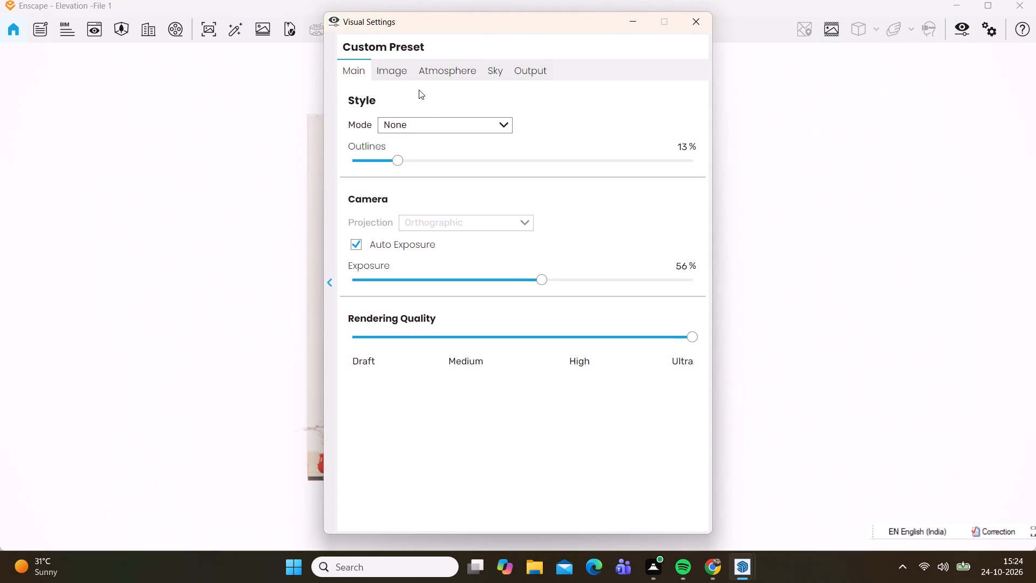
click(500, 69)
click(465, 69)
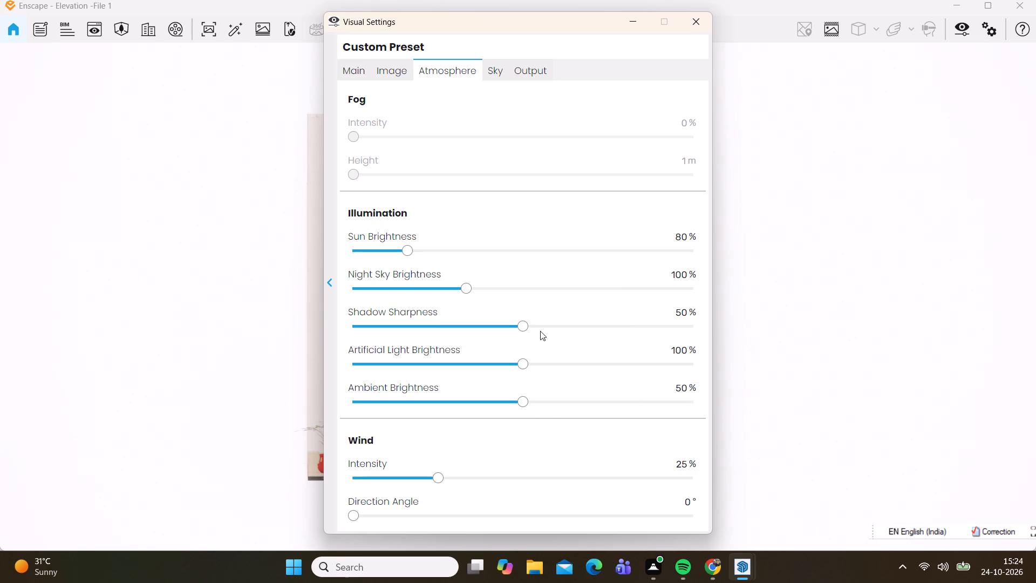
drag(521, 328, 595, 329)
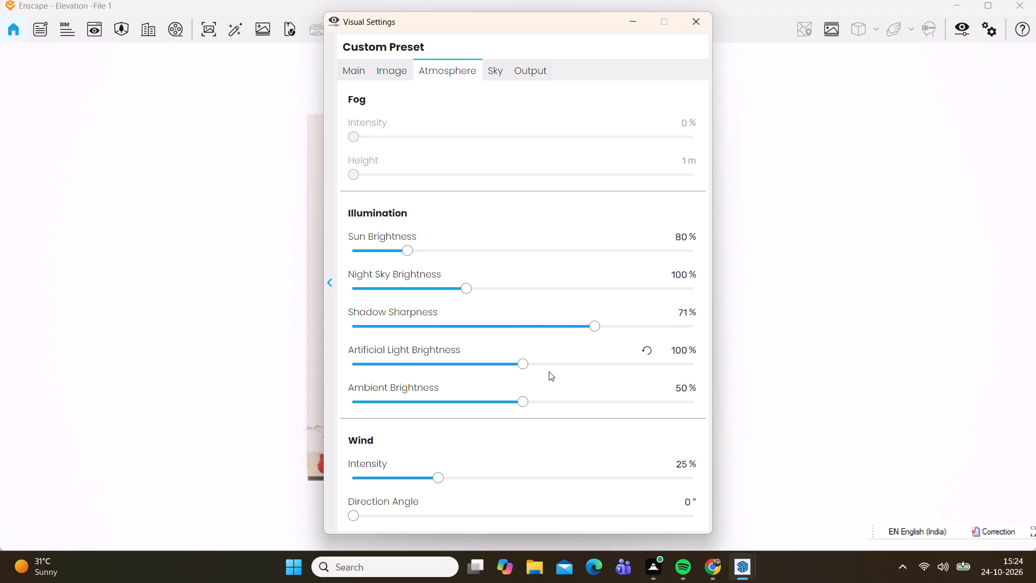
drag(524, 362, 544, 363)
drag(351, 171, 375, 172)
drag(356, 174, 428, 183)
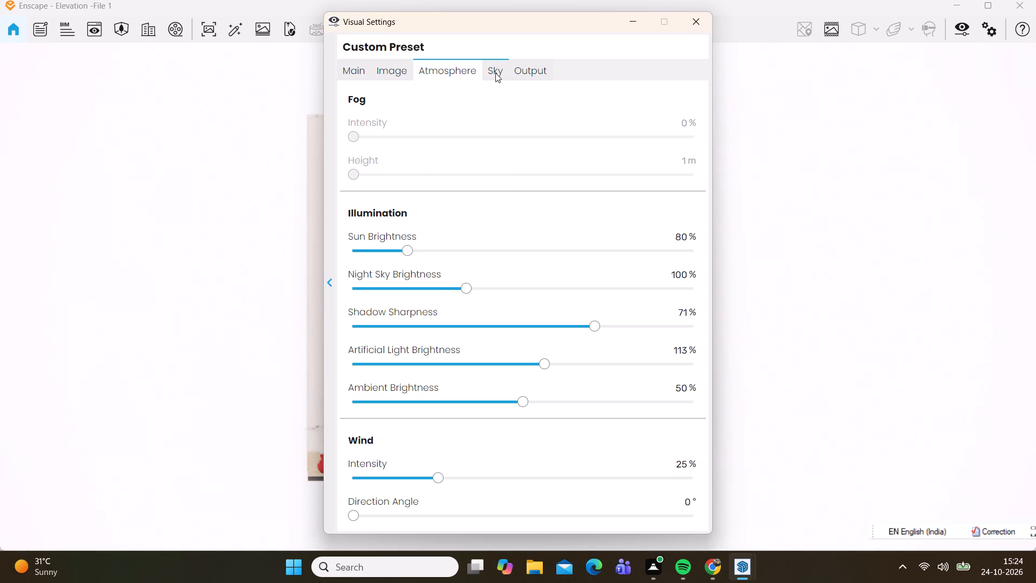
Change the sky's horizon source to Town.
click(495, 73)
click(442, 154)
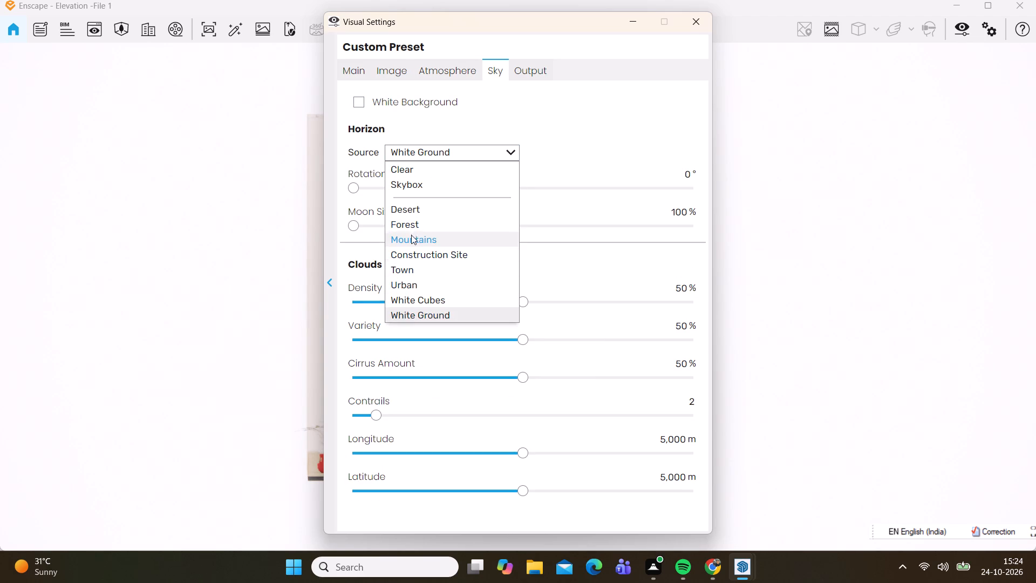
click(406, 266)
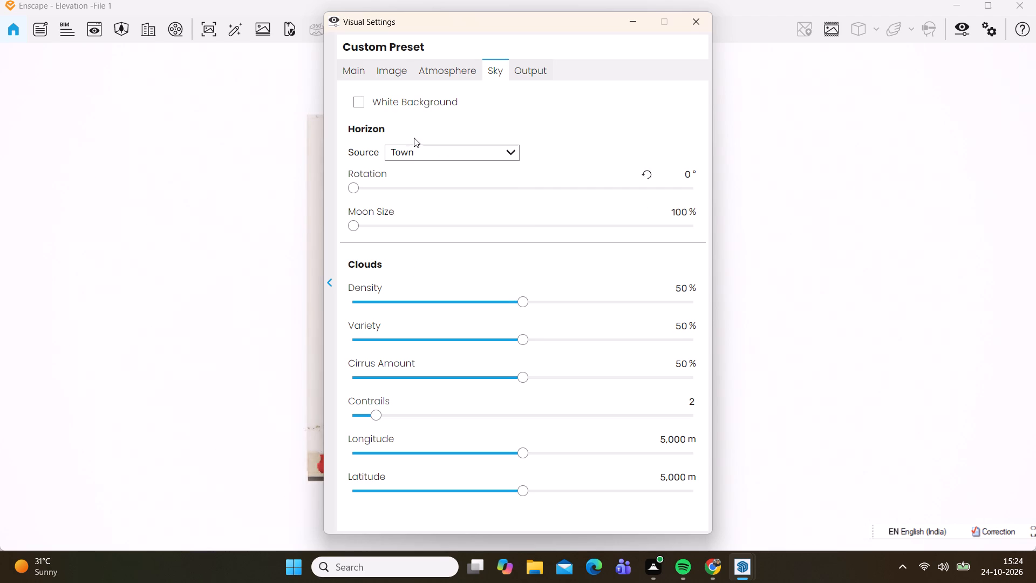
Check the sky's horizon source options, keep Town, and close the visual settings.
click(413, 157)
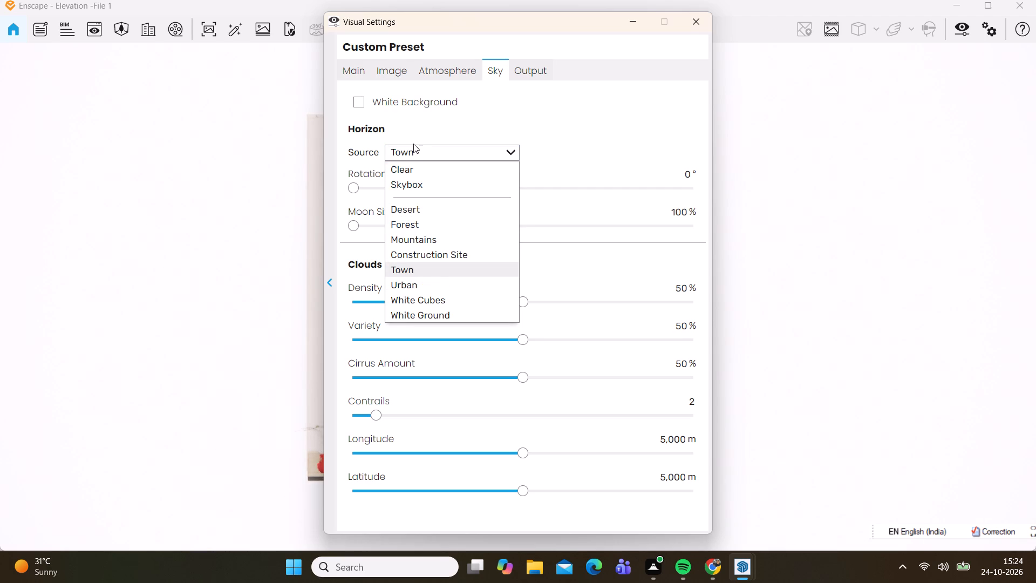
click(523, 69)
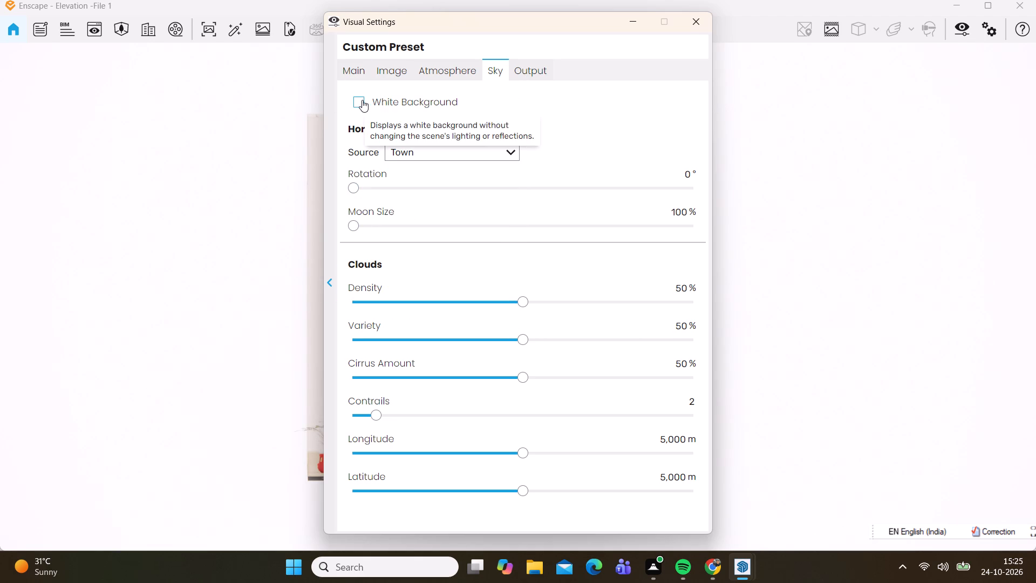
click(275, 132)
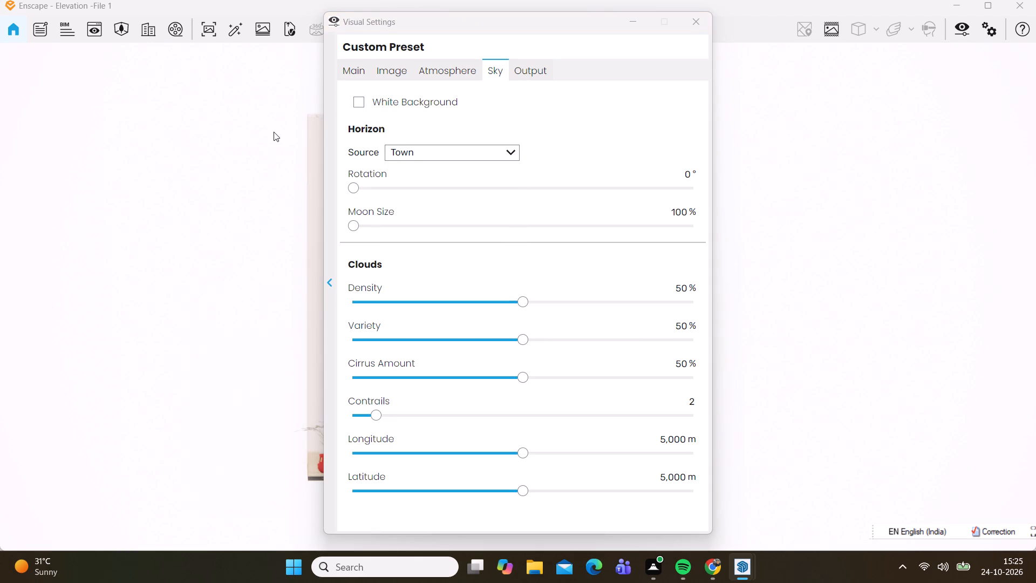
click(687, 26)
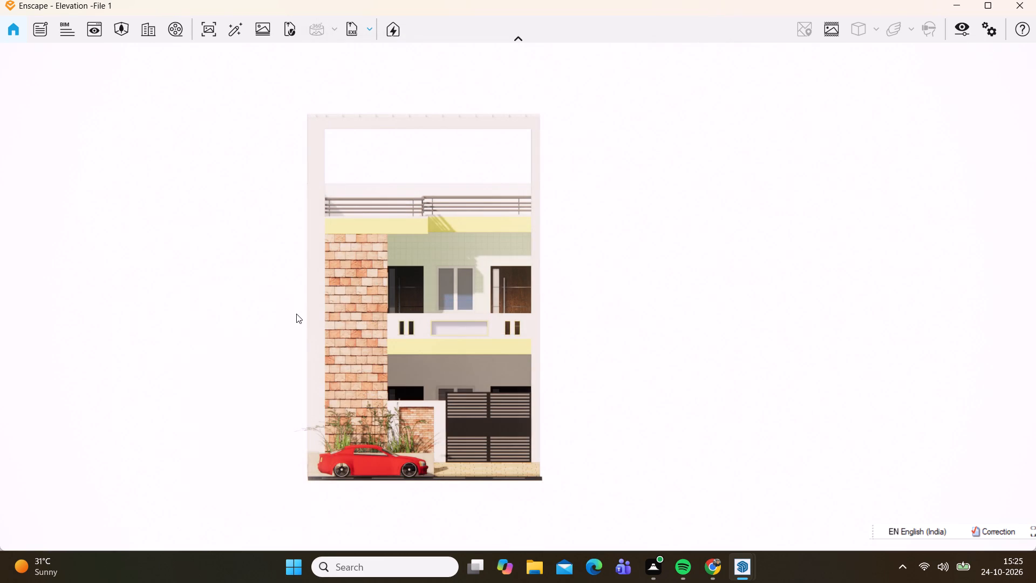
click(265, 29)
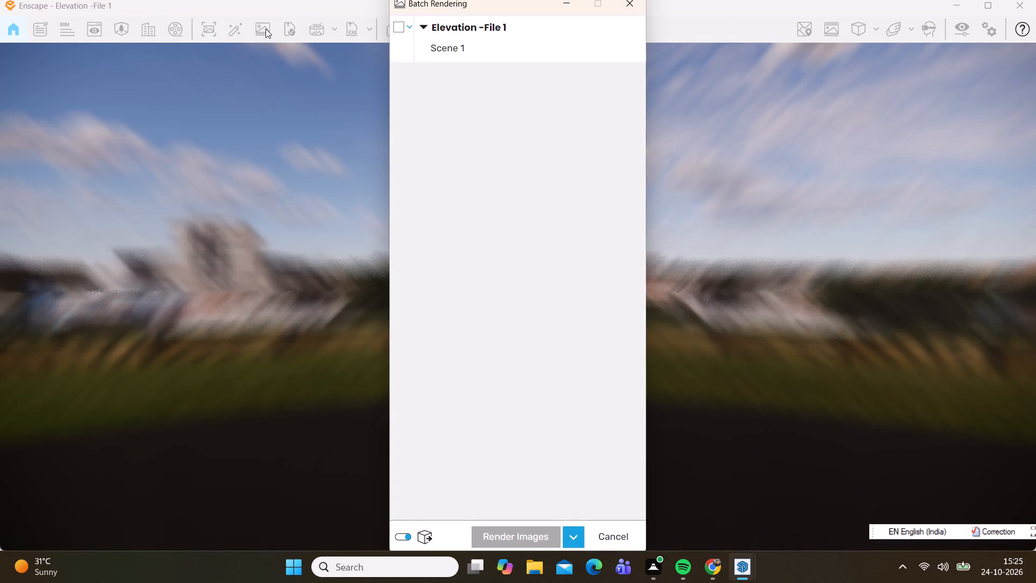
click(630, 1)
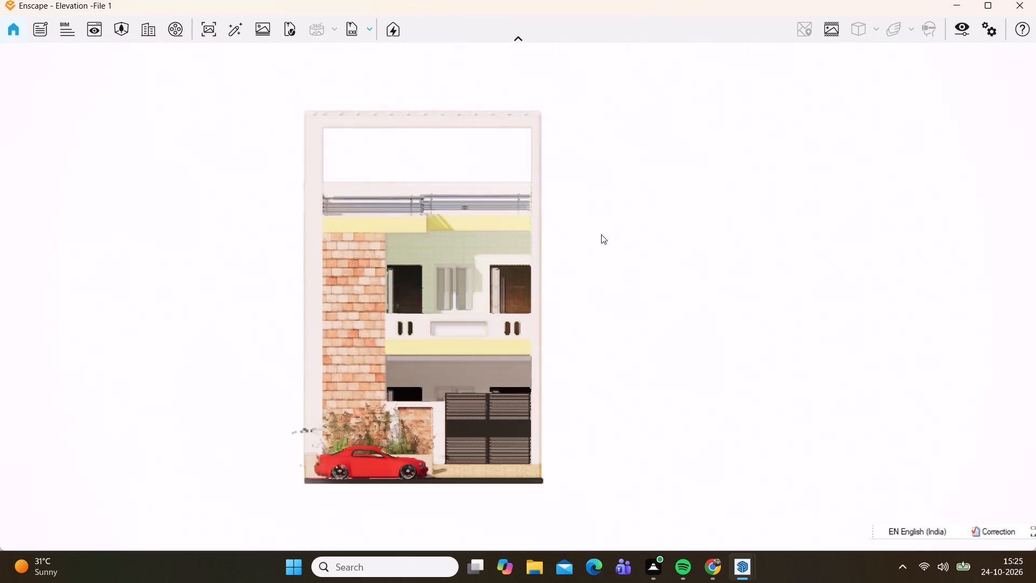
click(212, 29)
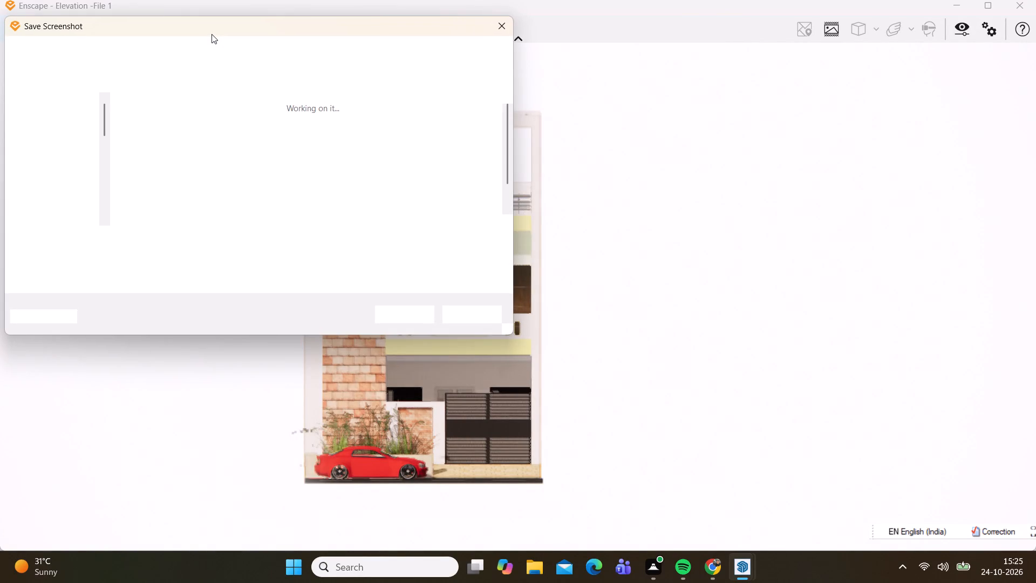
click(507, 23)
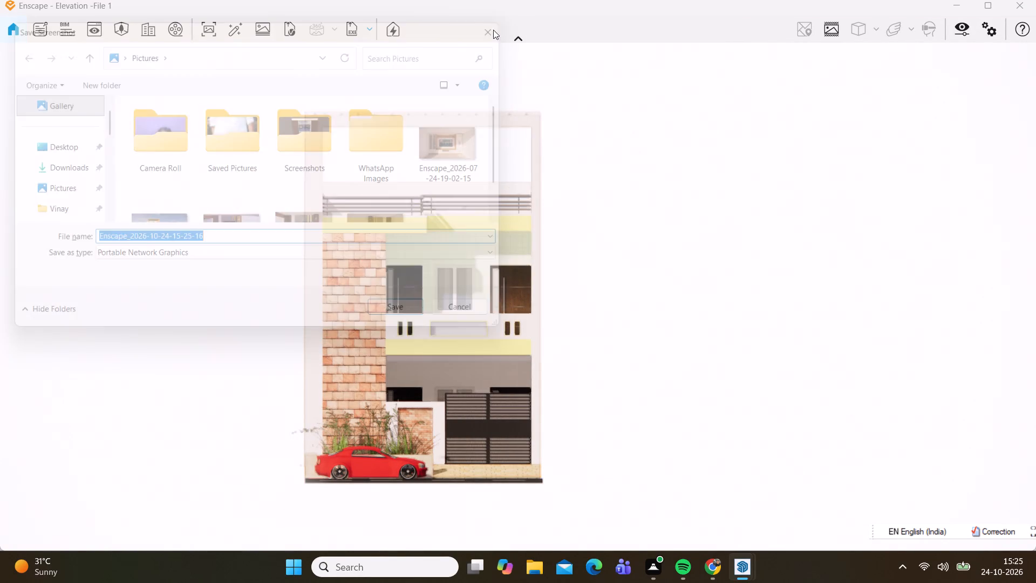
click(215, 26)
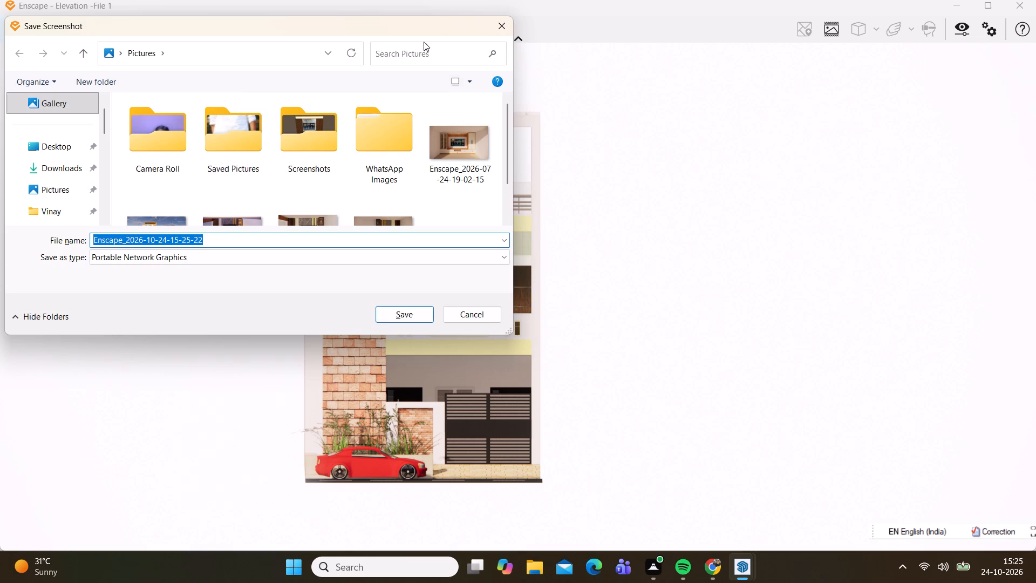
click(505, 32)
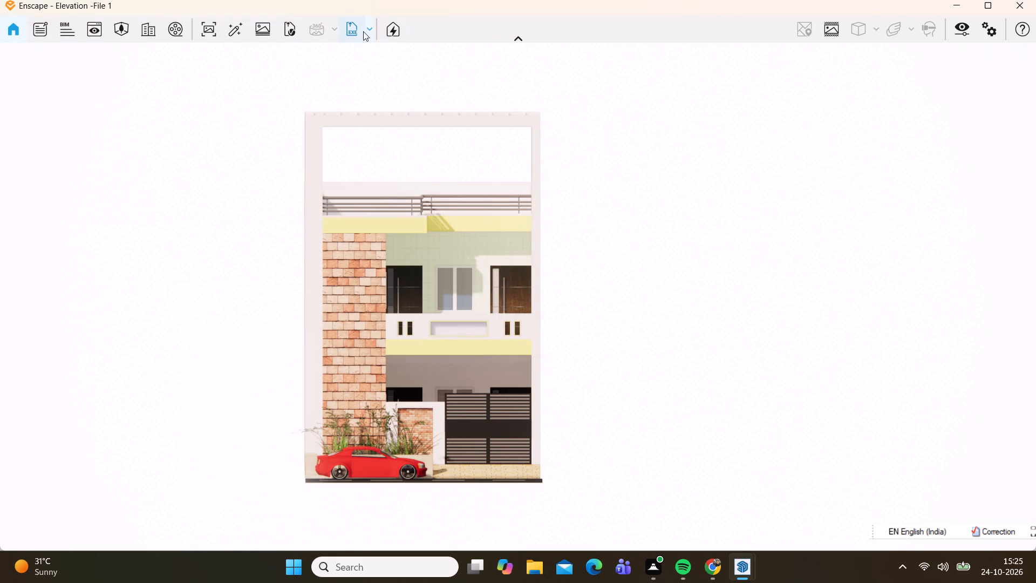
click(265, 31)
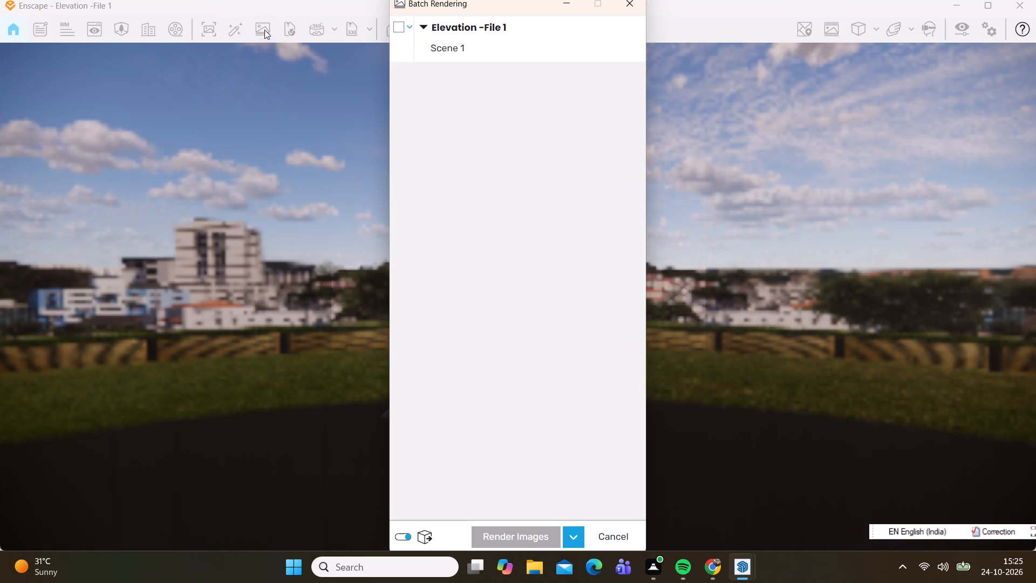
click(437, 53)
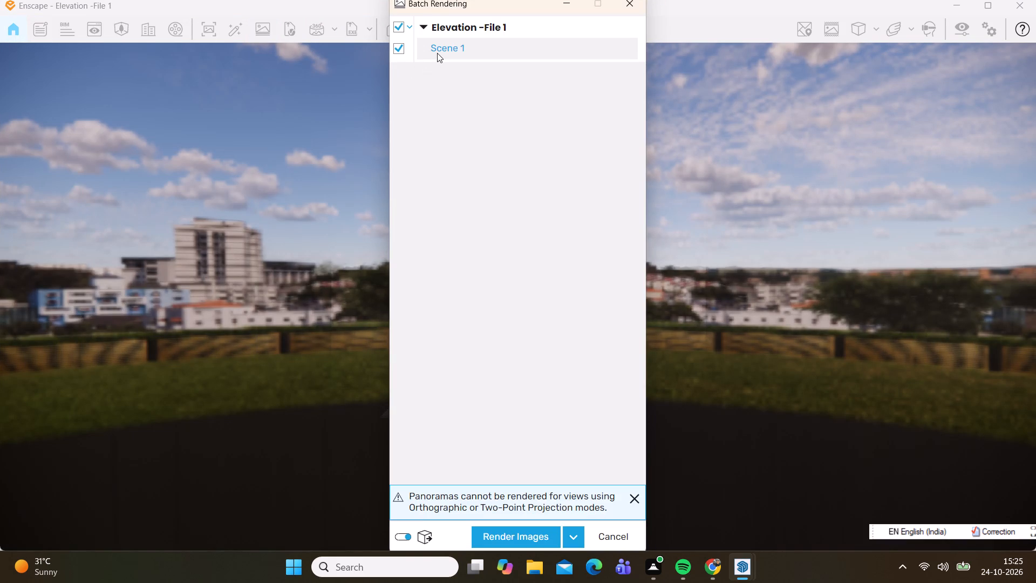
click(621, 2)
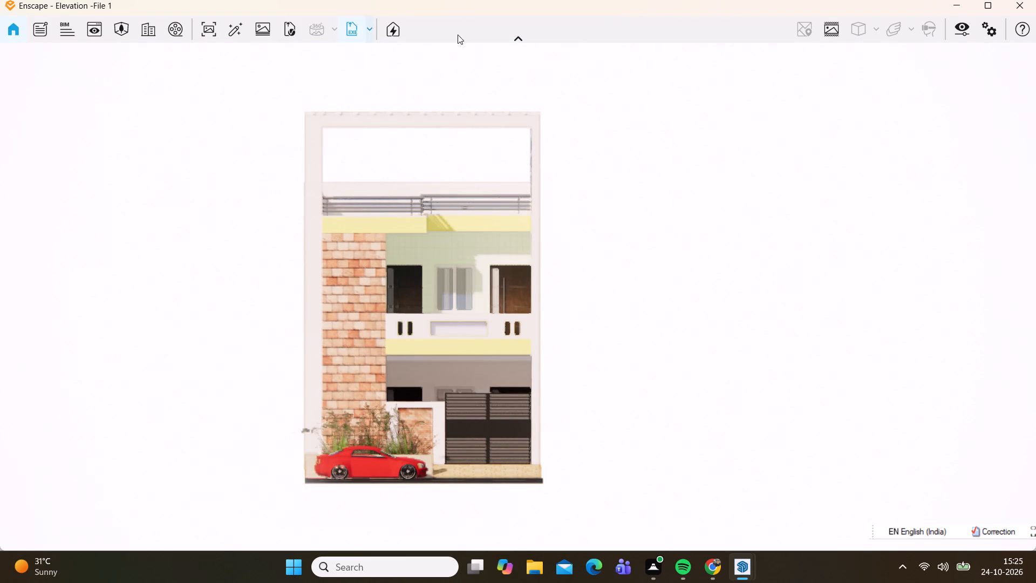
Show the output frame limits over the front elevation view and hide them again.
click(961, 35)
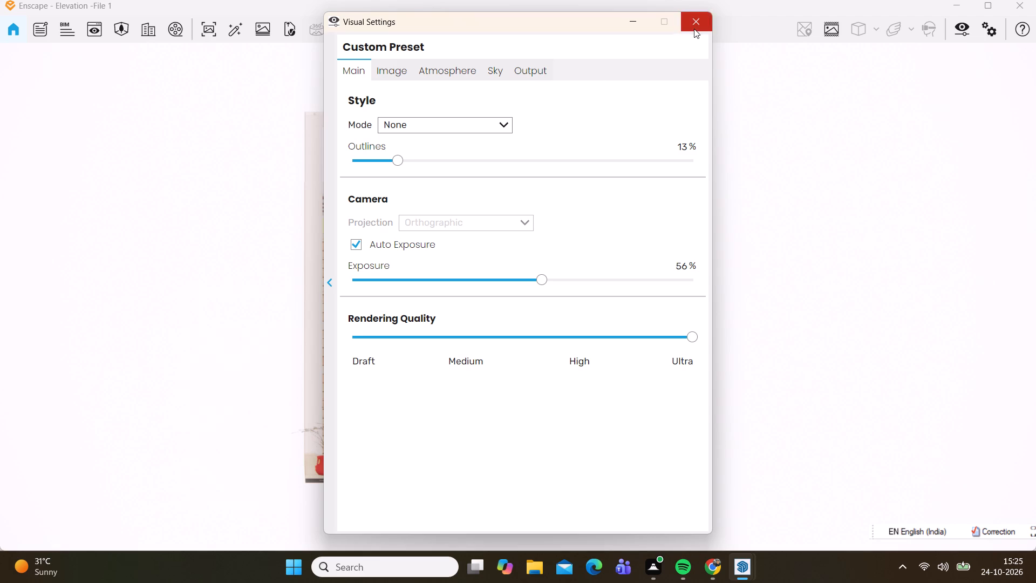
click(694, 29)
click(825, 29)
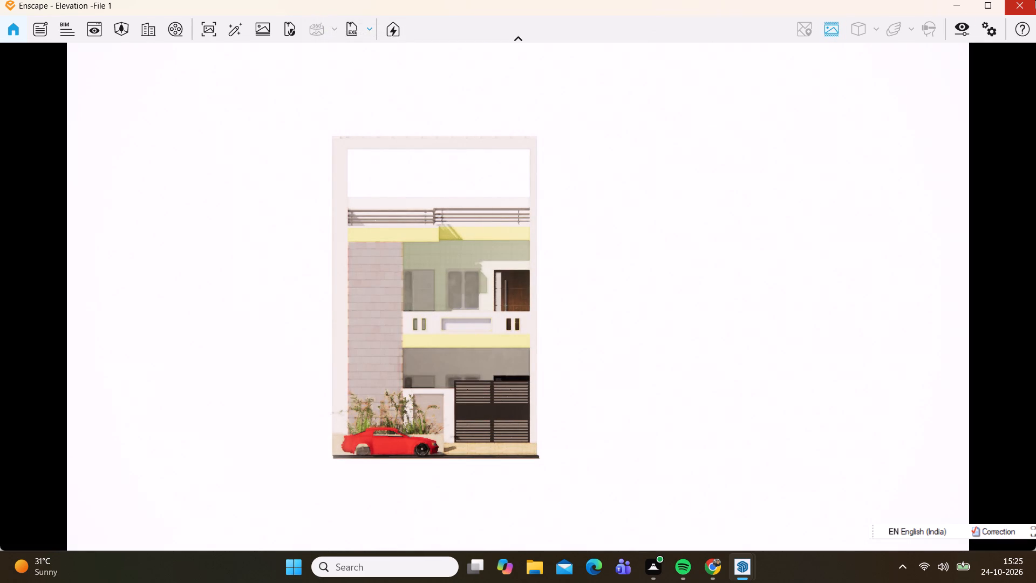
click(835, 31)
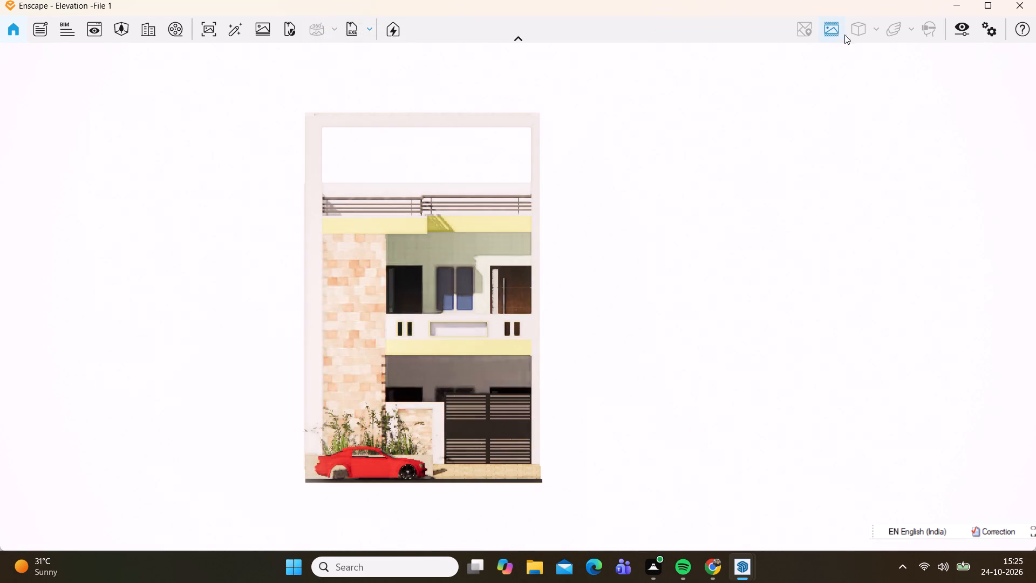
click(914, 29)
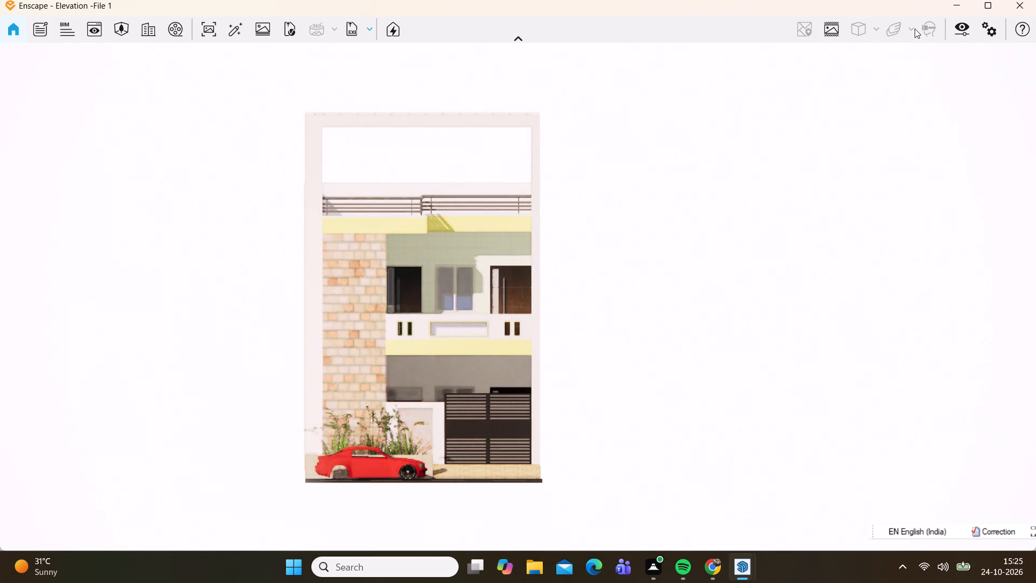
Reopen the visual settings, lower the atmosphere's Shadow Sharpness to 62%, check the sky settings, and close them.
click(962, 30)
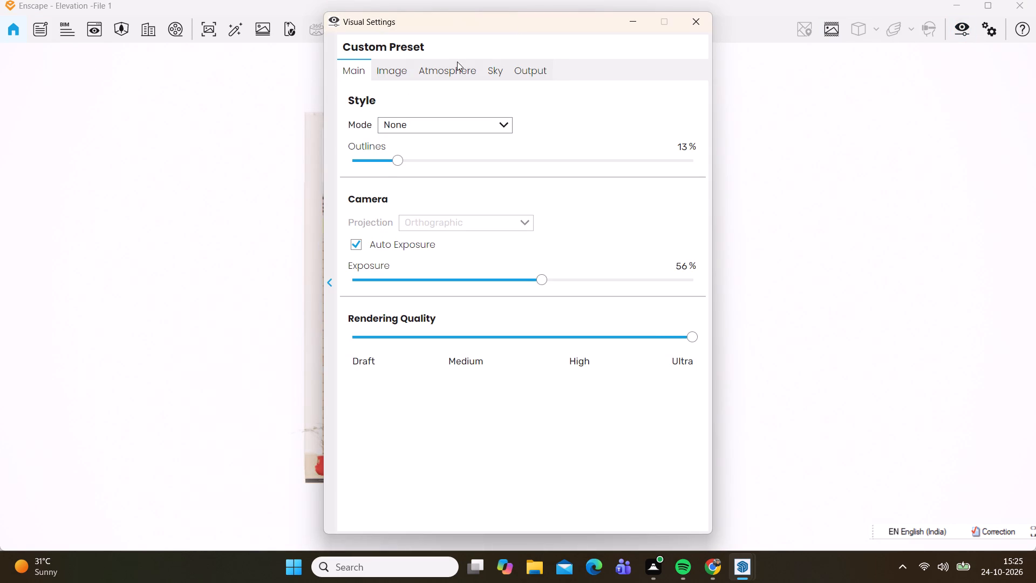
click(479, 69)
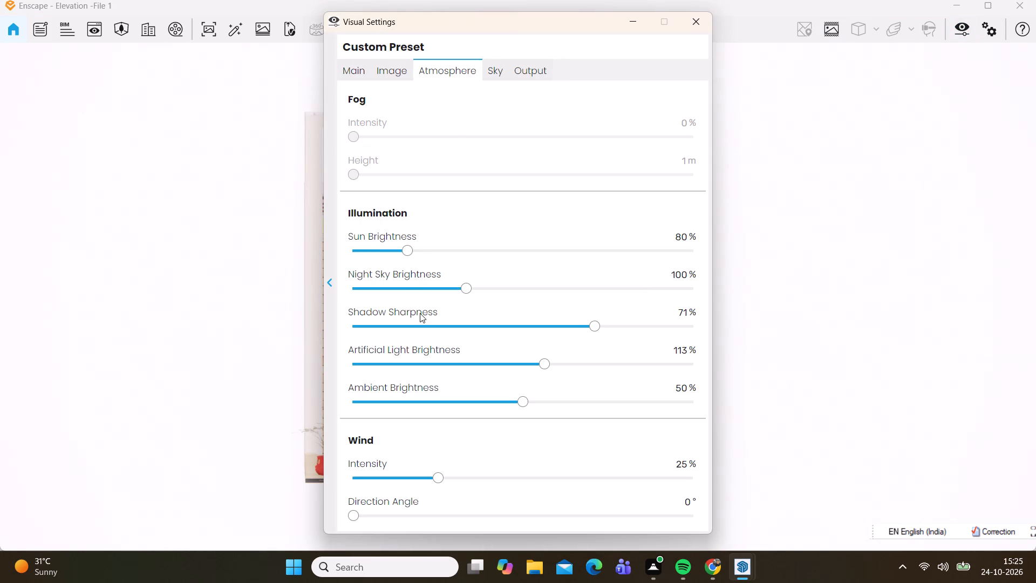
drag(591, 321, 584, 322)
drag(584, 322, 556, 328)
drag(592, 326, 565, 328)
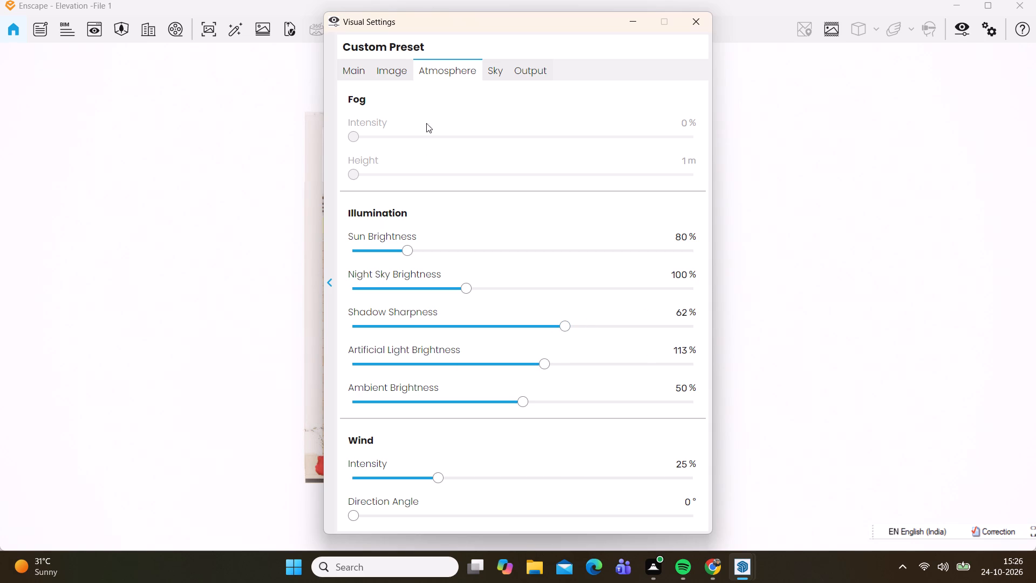
click(484, 72)
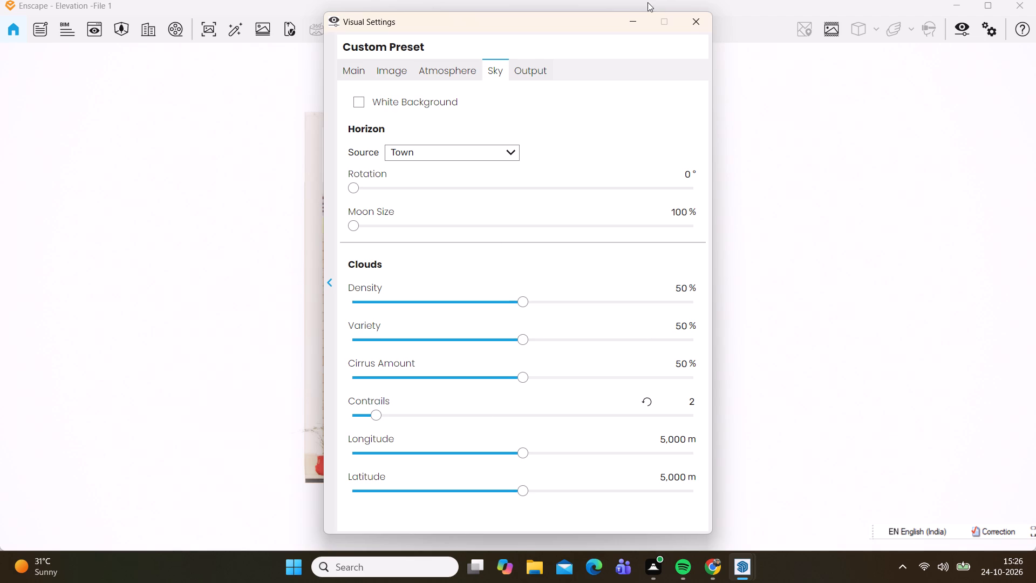
click(689, 17)
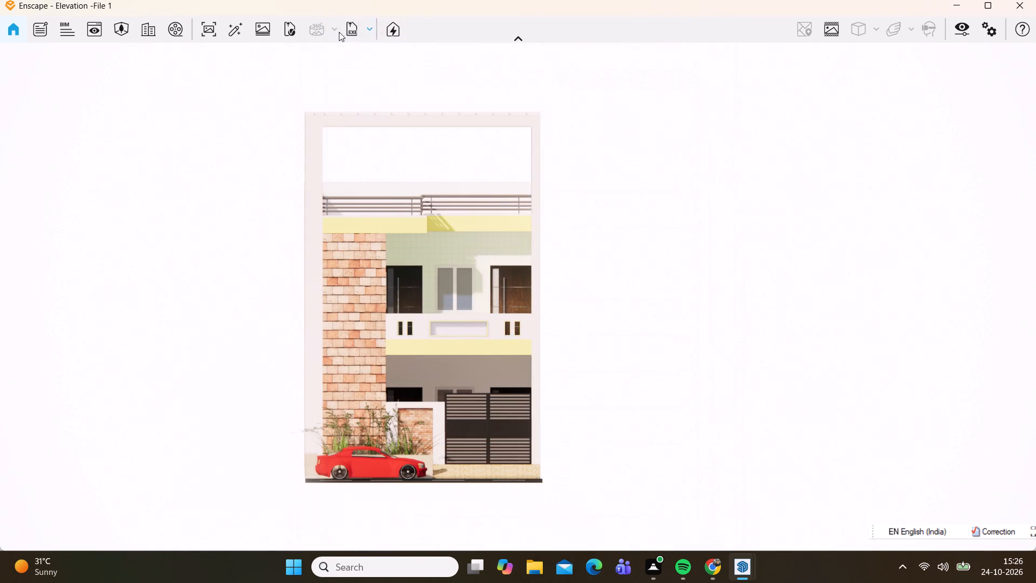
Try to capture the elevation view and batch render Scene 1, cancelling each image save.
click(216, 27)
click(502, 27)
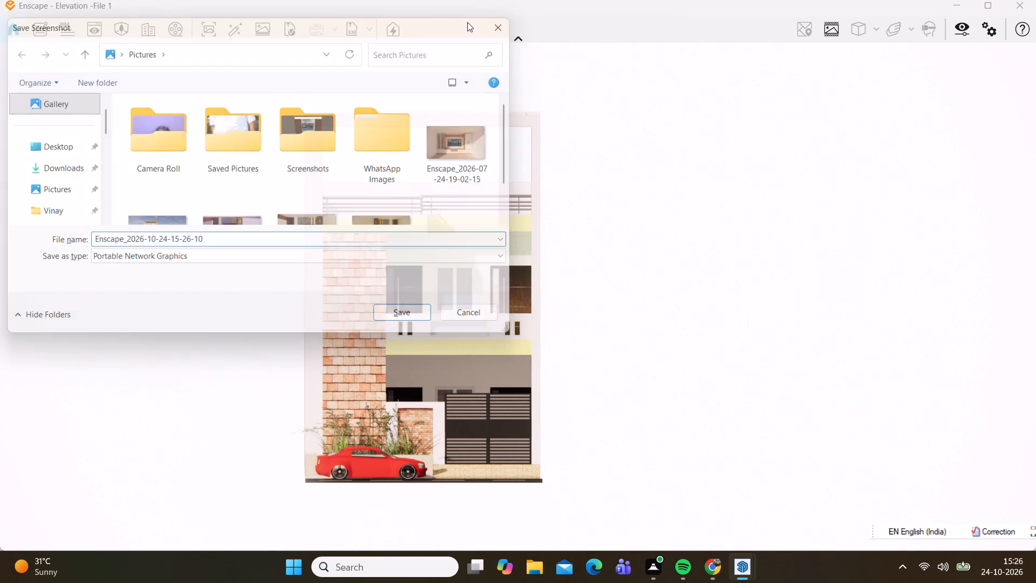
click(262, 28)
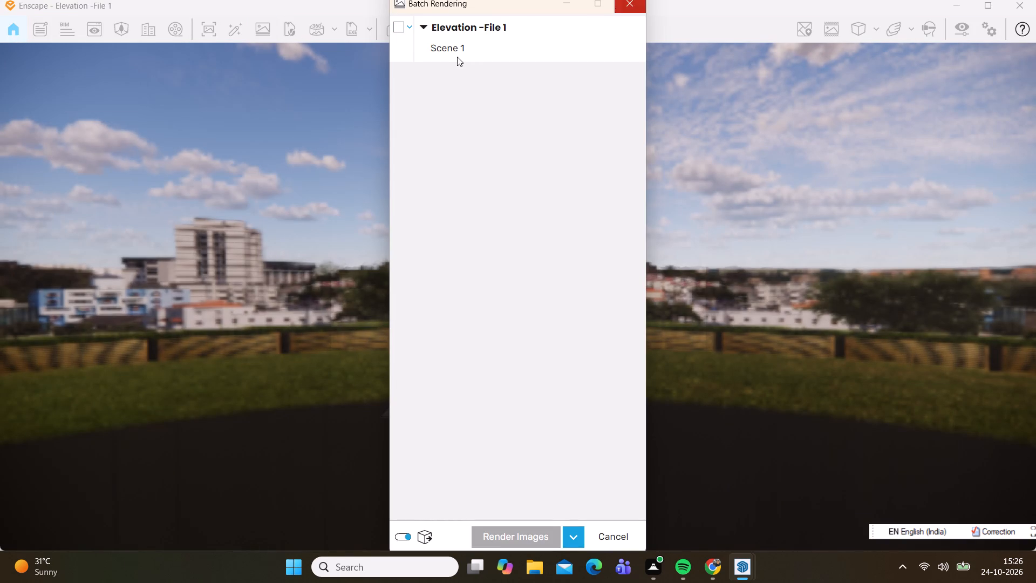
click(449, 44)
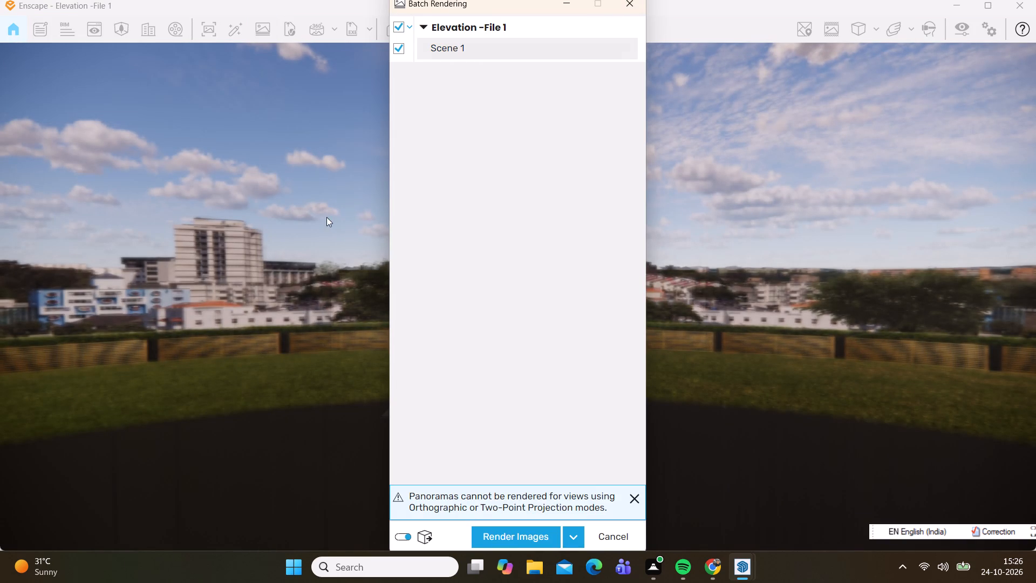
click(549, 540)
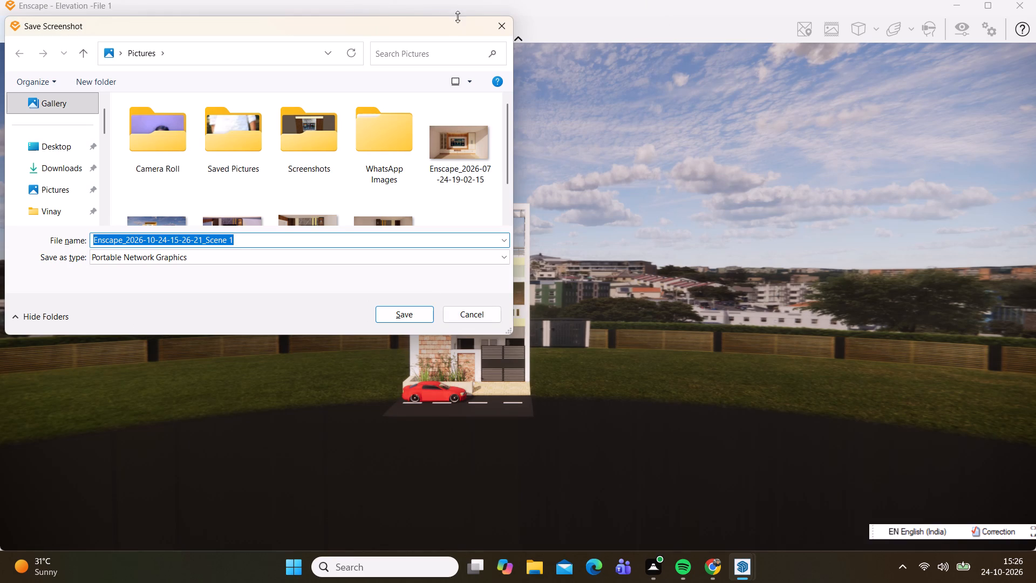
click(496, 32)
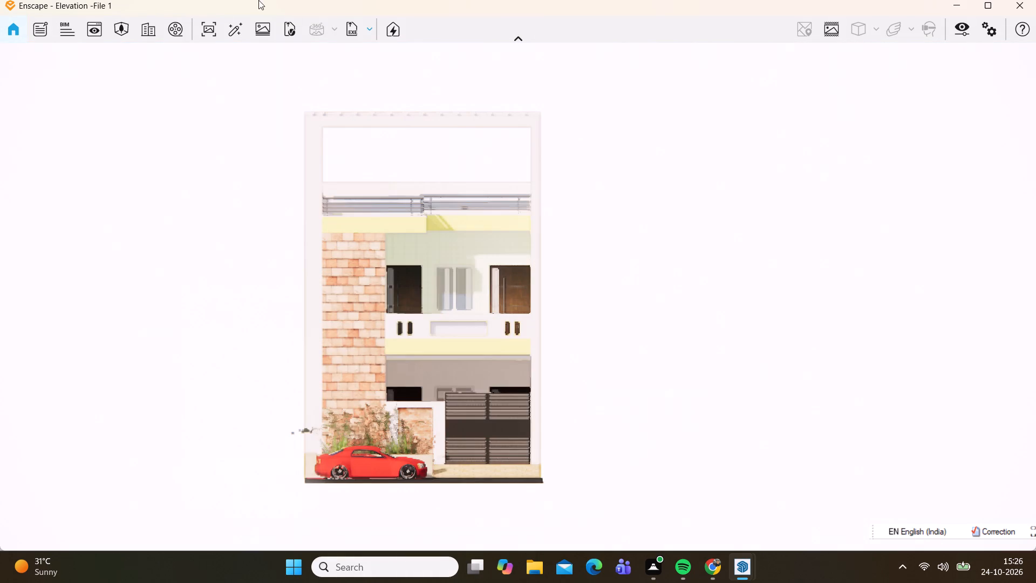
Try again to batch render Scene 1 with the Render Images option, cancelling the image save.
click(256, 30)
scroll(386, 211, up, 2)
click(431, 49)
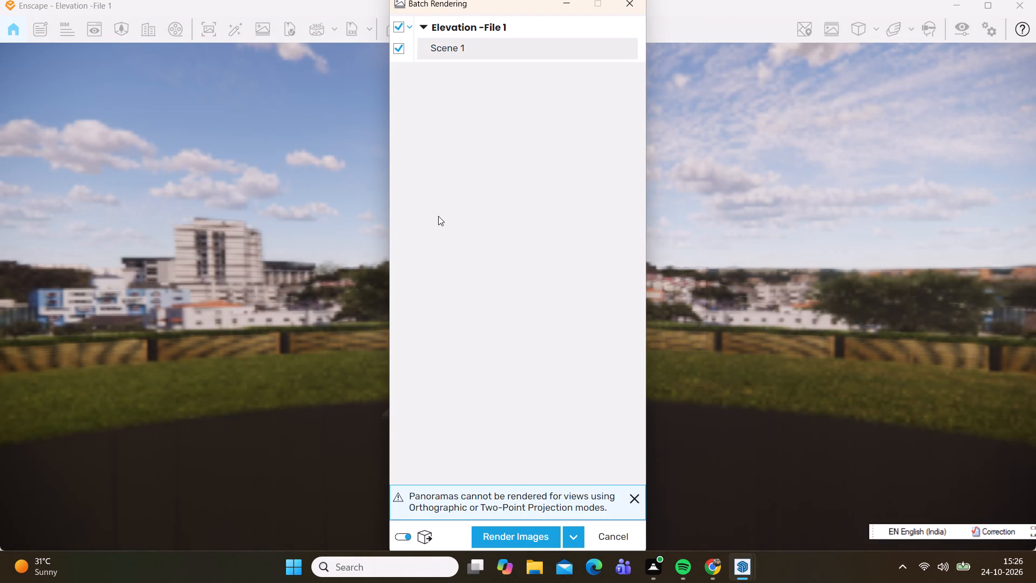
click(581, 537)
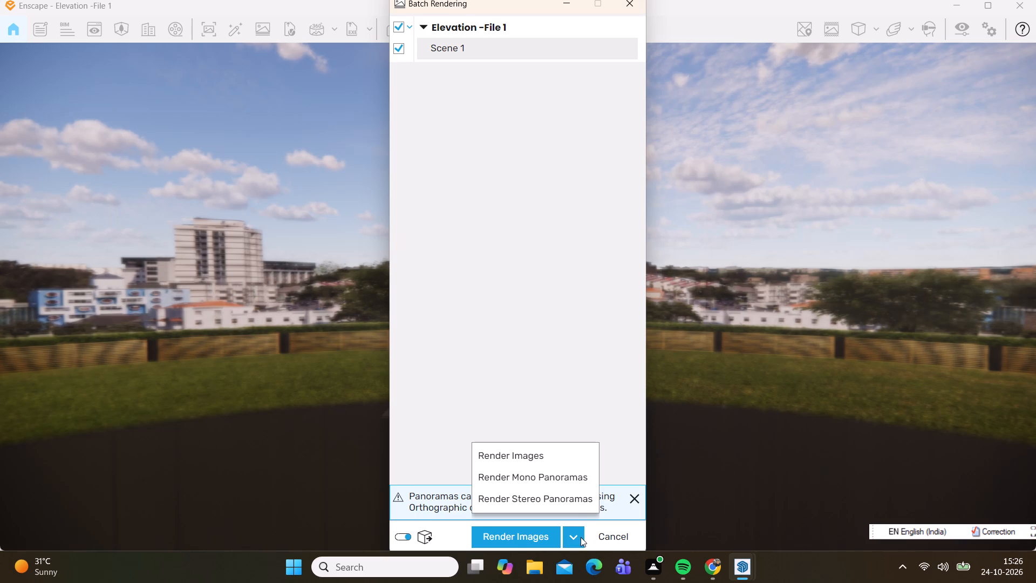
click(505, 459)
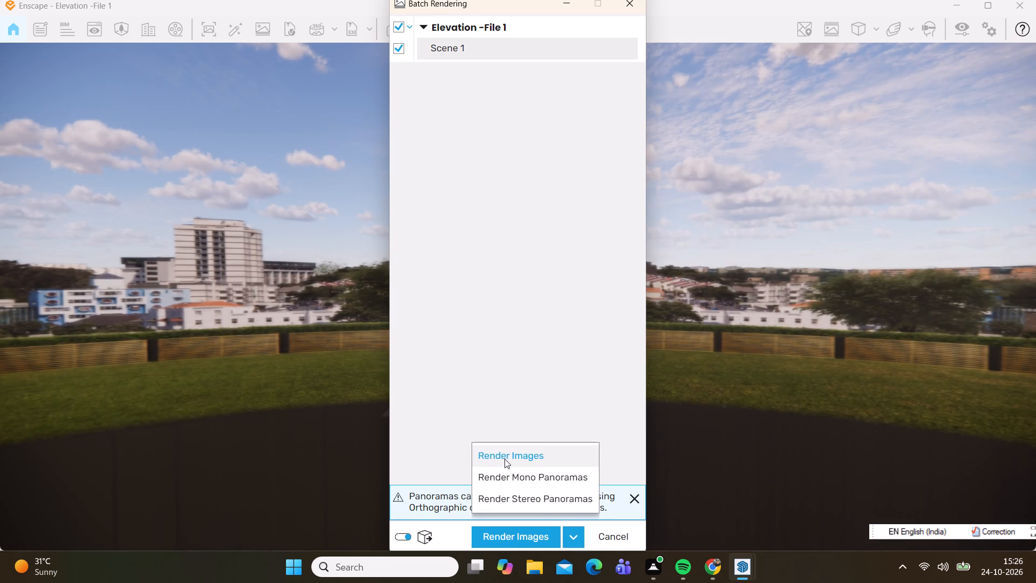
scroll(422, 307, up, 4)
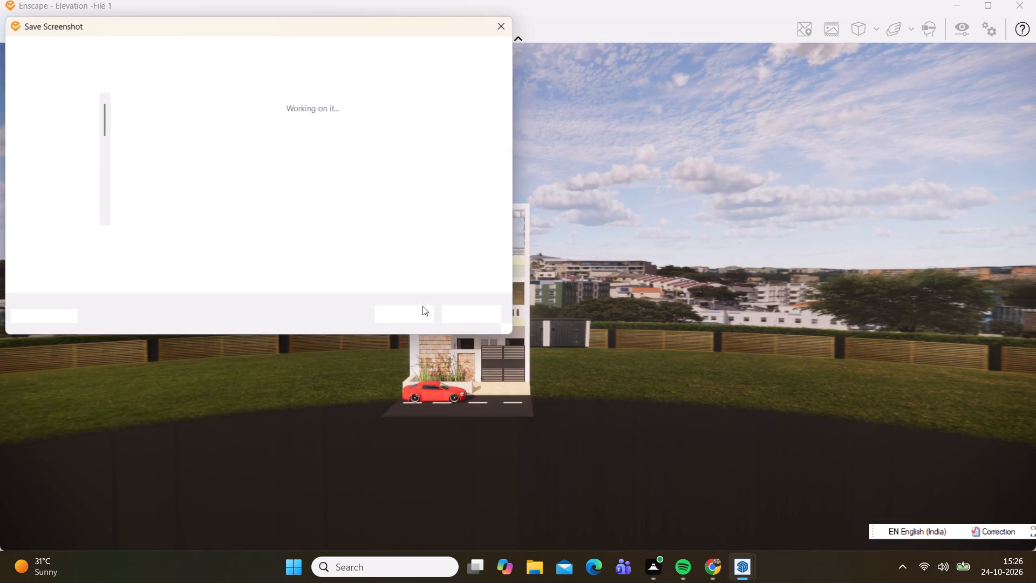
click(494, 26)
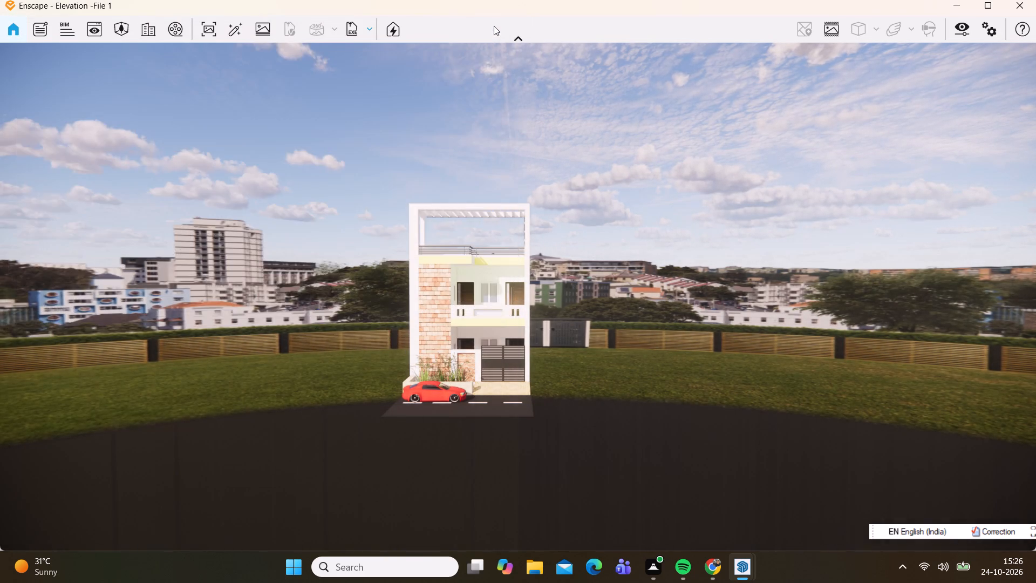
Batch render Scene 1 and save the image in the Pictures folder as Portable Network Graphics, keeping the suggested file name.
scroll(319, 162, up, 6)
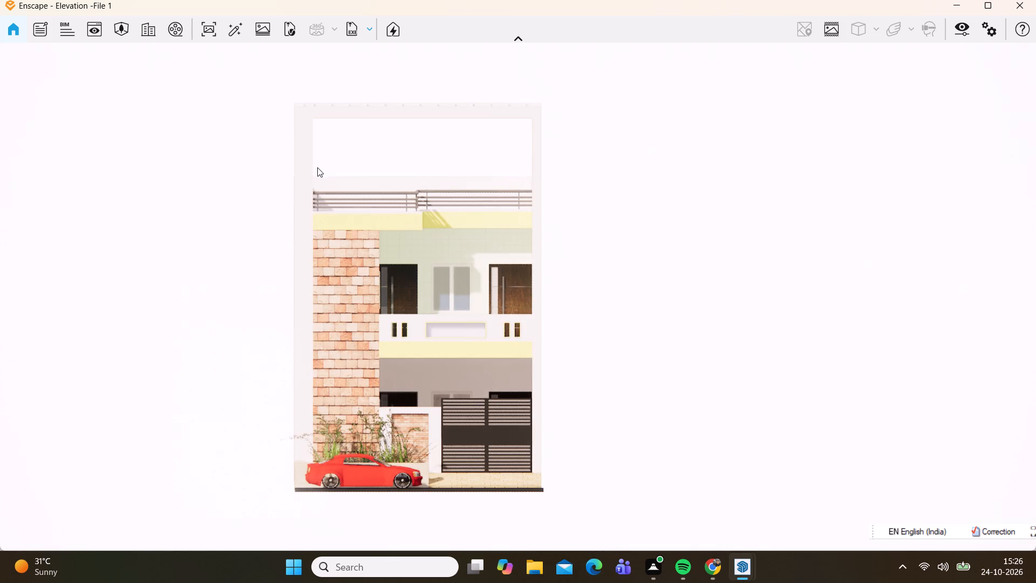
scroll(317, 167, up, 1)
click(255, 25)
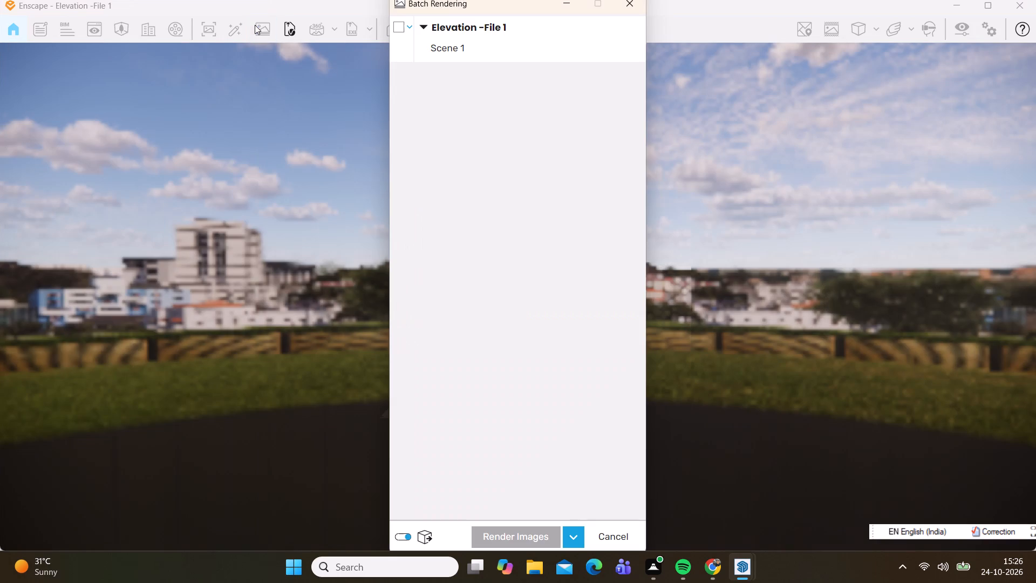
click(408, 45)
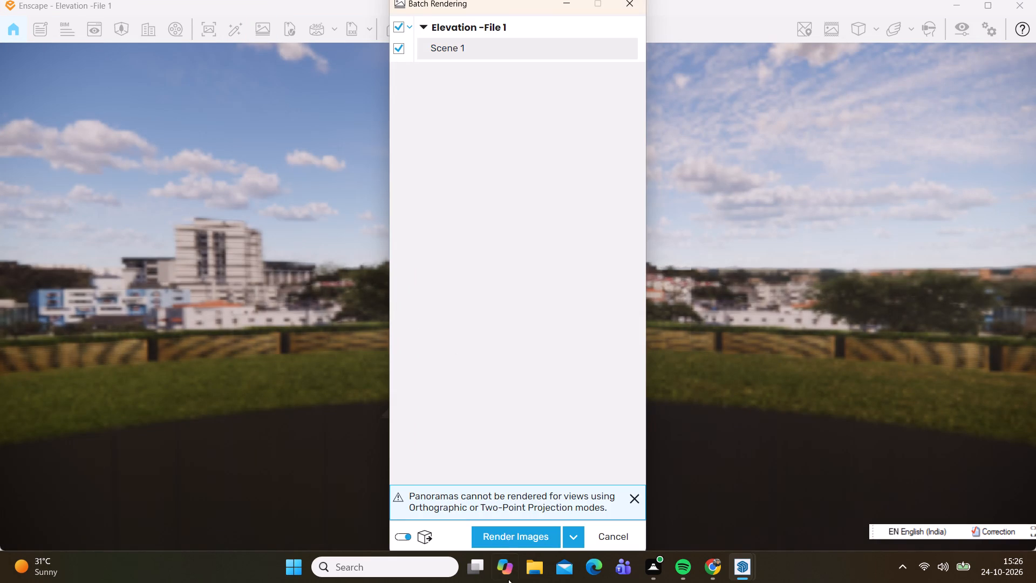
click(508, 538)
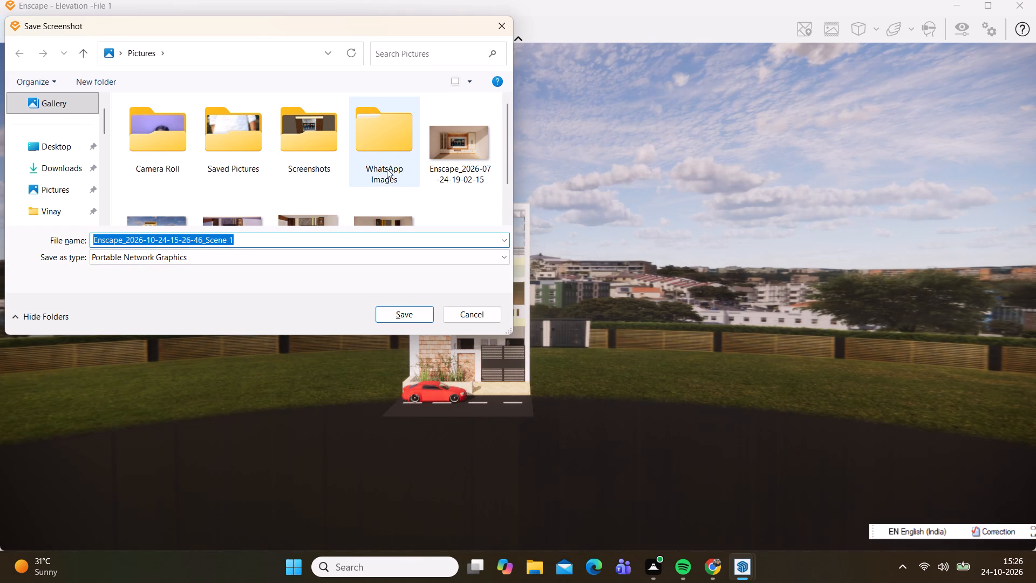
click(388, 314)
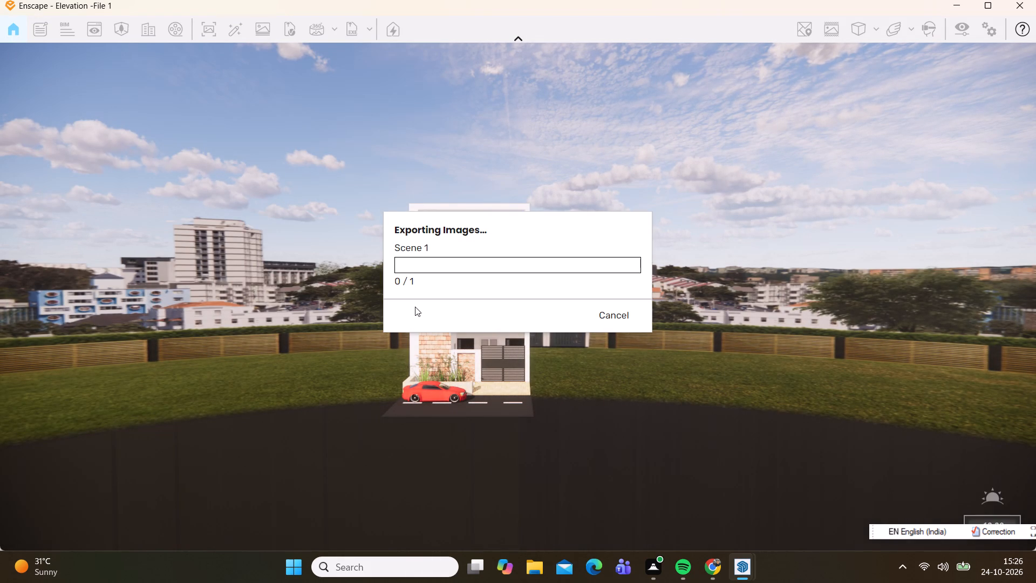
scroll(355, 187, up, 4)
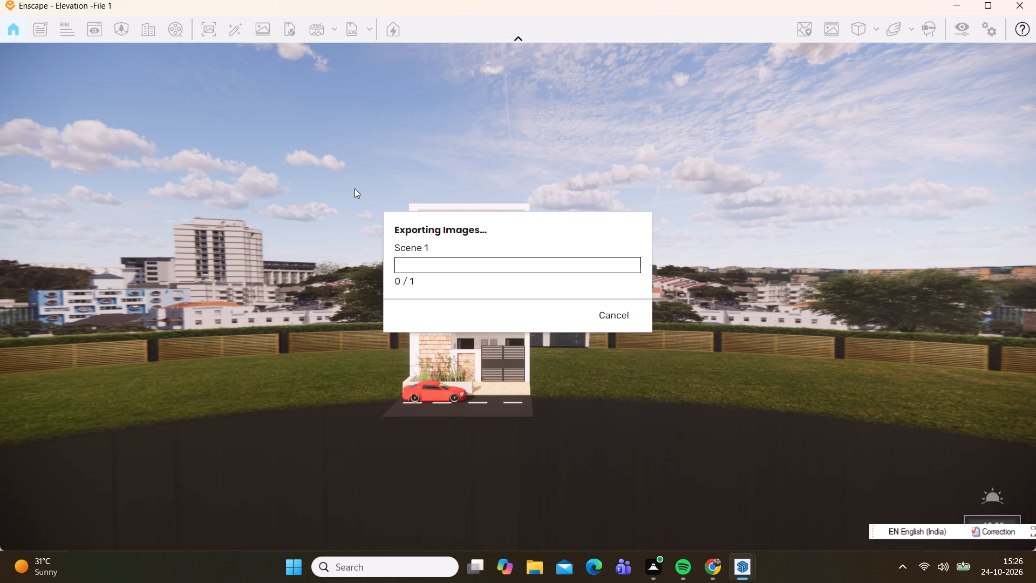
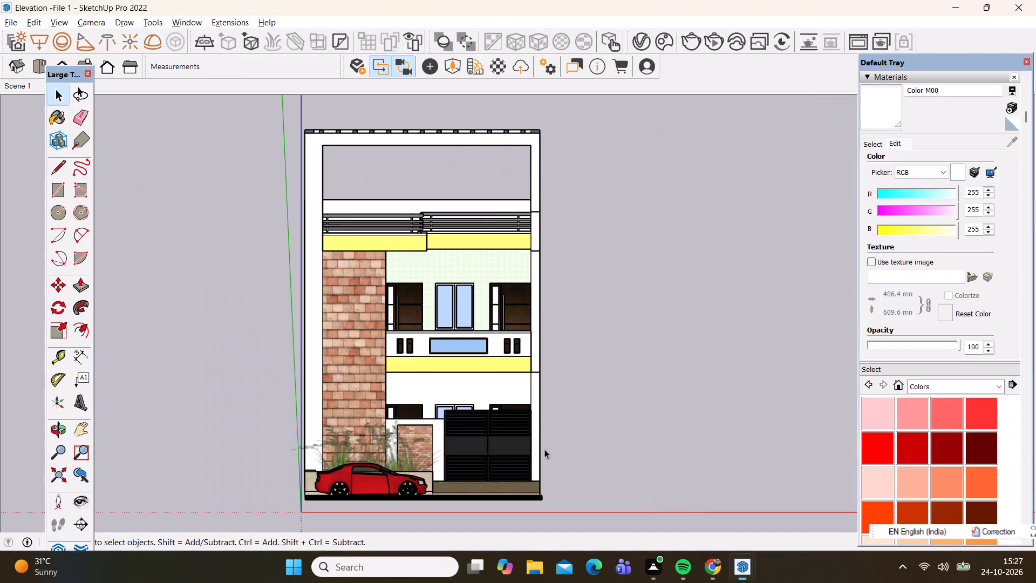
Switch to Chrome and close the 3D Warehouse car search page.
scroll(413, 233, down, 2)
middle_drag(431, 290, 425, 300)
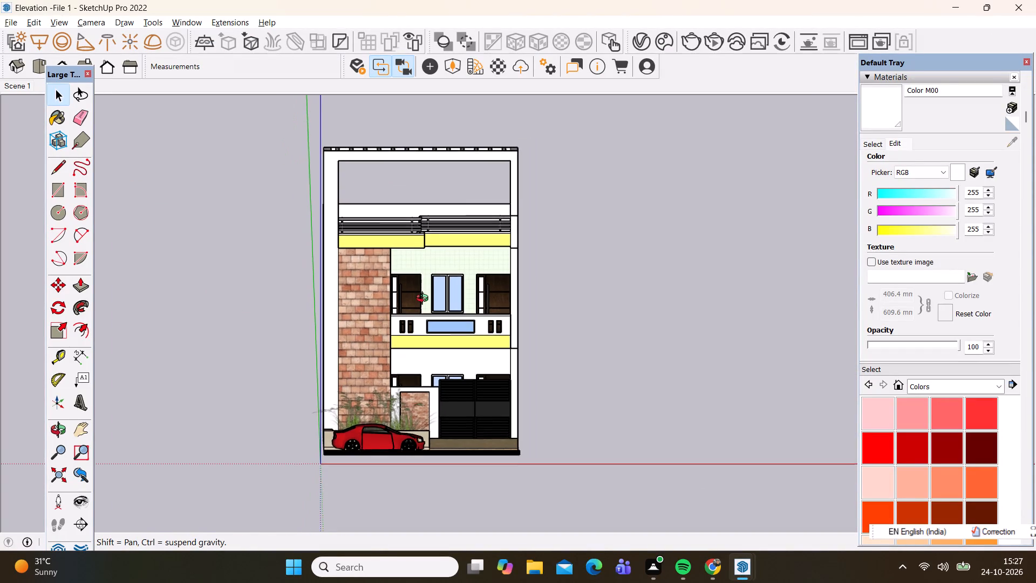
middle_drag(425, 300, 410, 316)
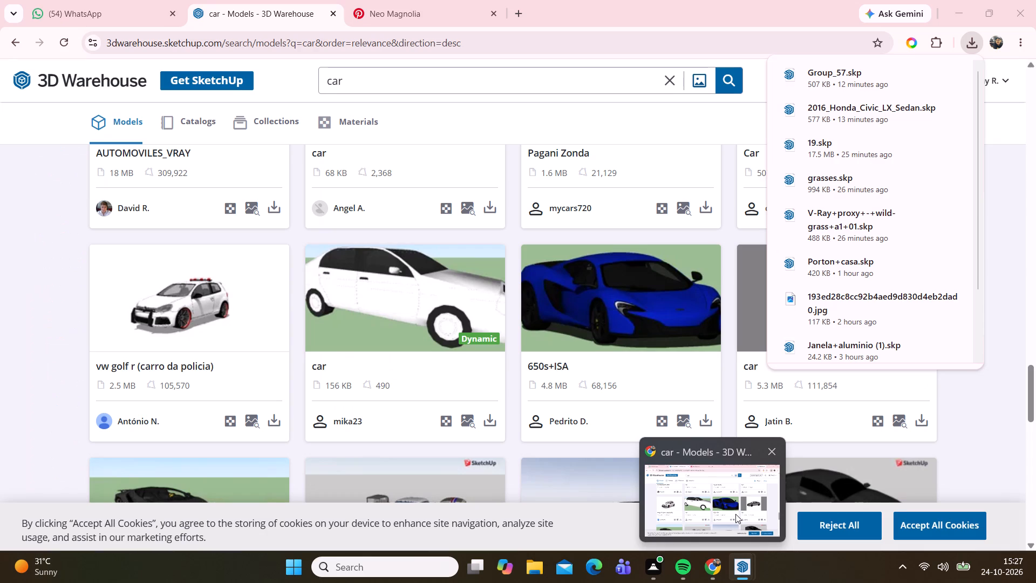
click(730, 515)
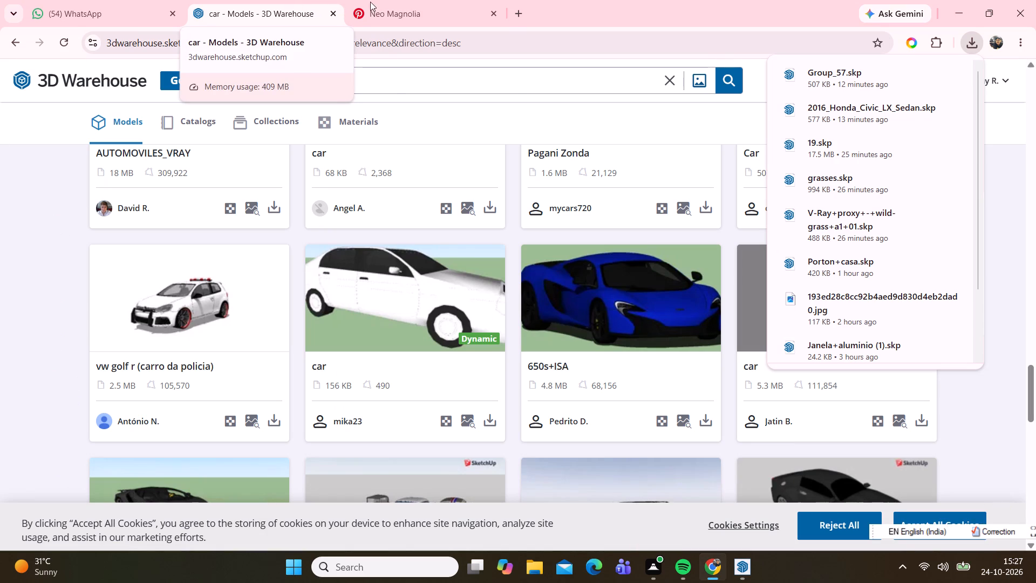
click(335, 12)
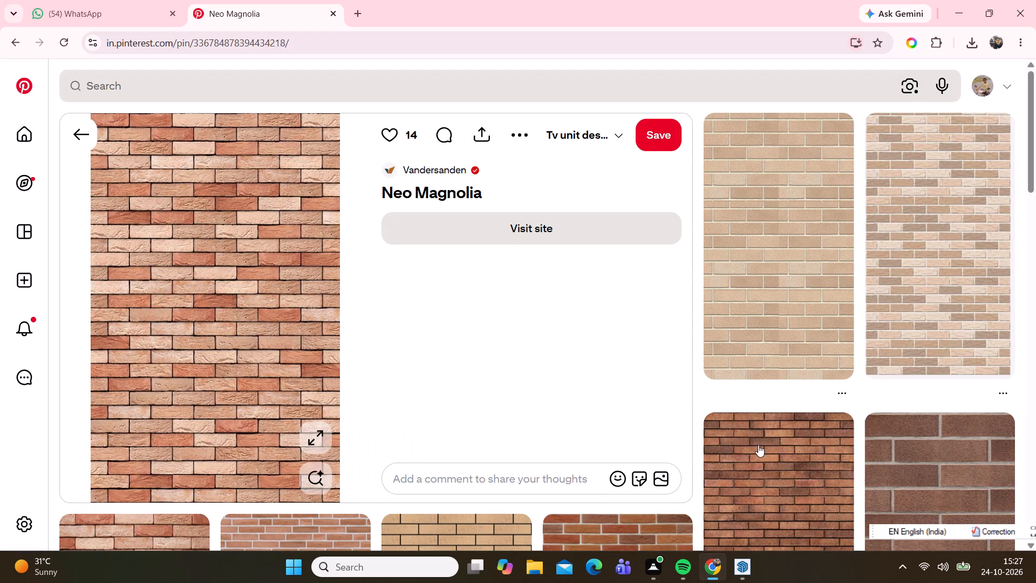
Switch to Enscape and cancel the running Scene 1 image export.
click(811, 511)
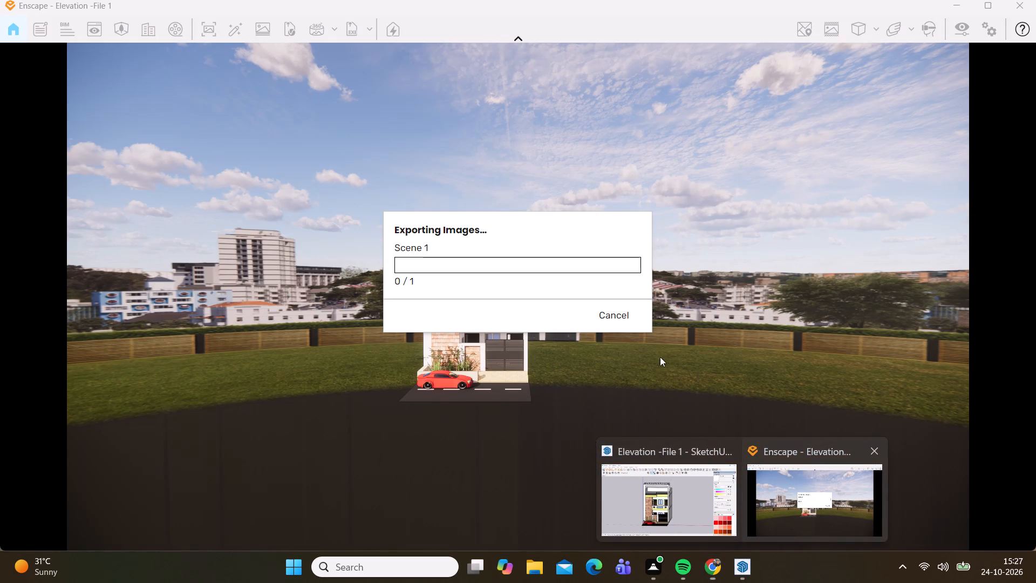
click(623, 316)
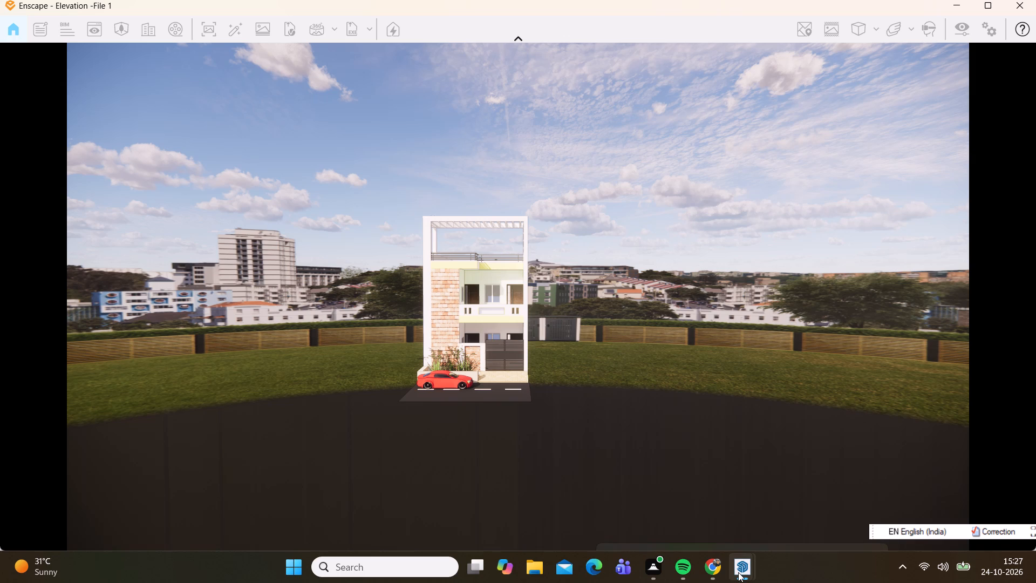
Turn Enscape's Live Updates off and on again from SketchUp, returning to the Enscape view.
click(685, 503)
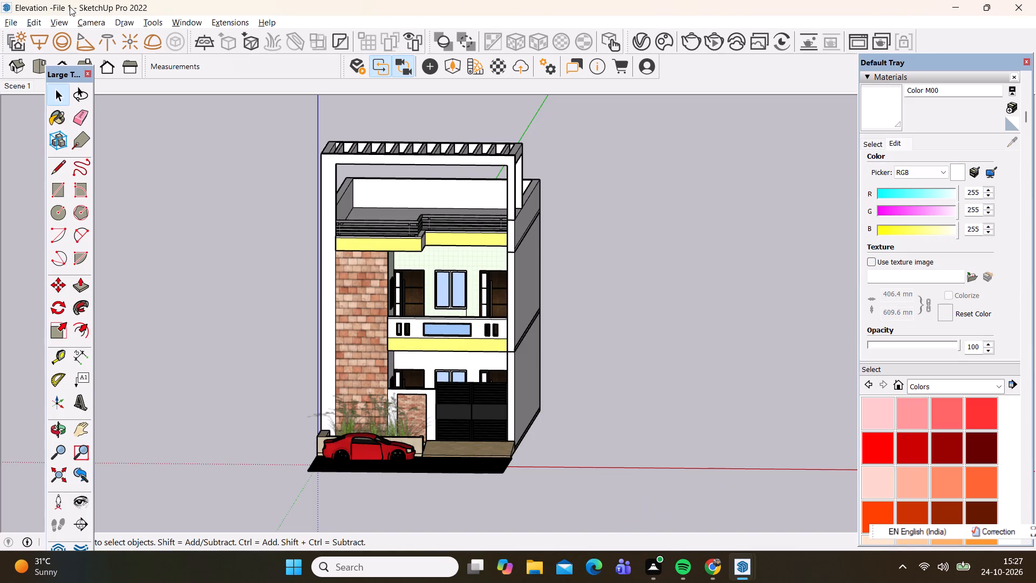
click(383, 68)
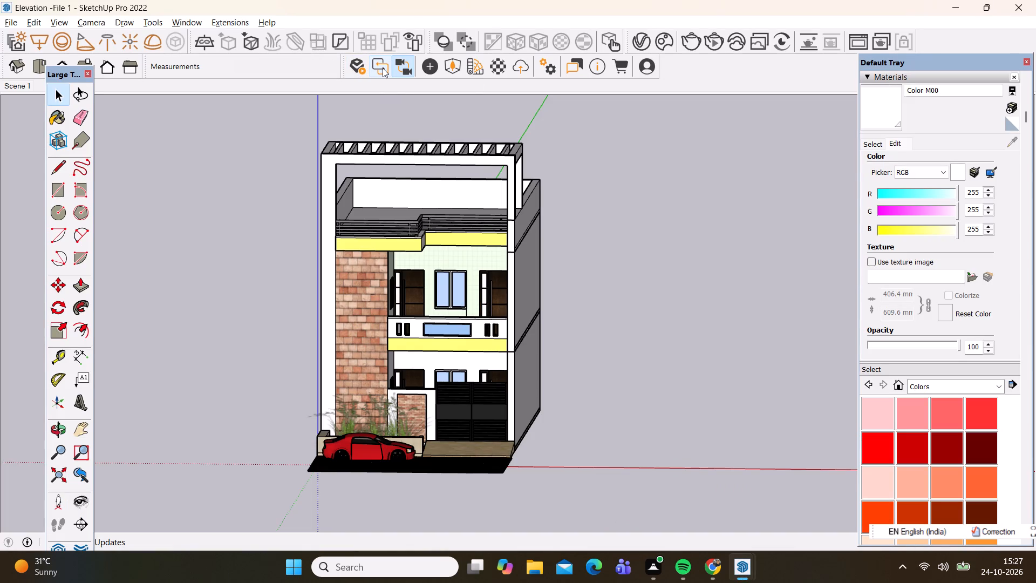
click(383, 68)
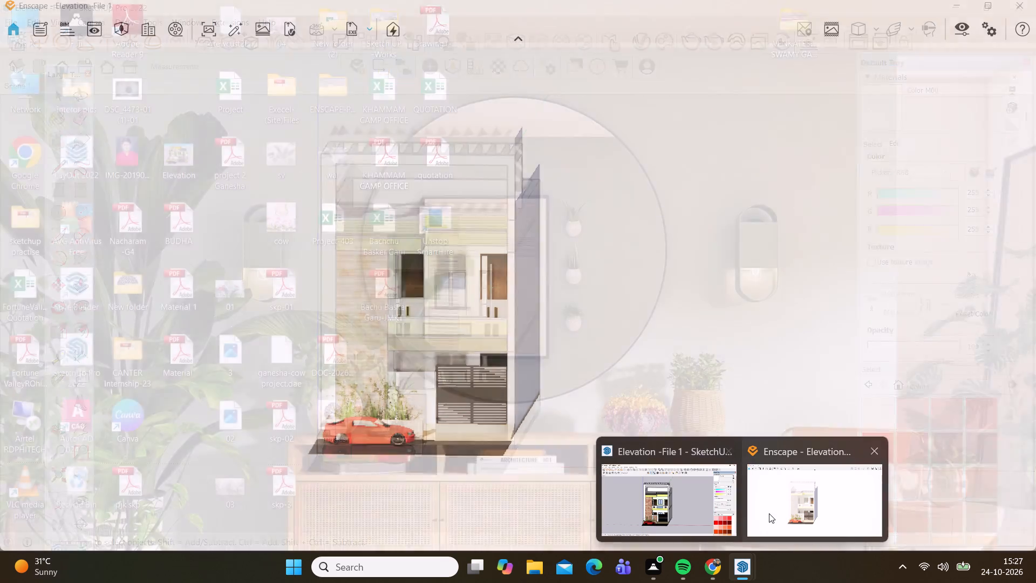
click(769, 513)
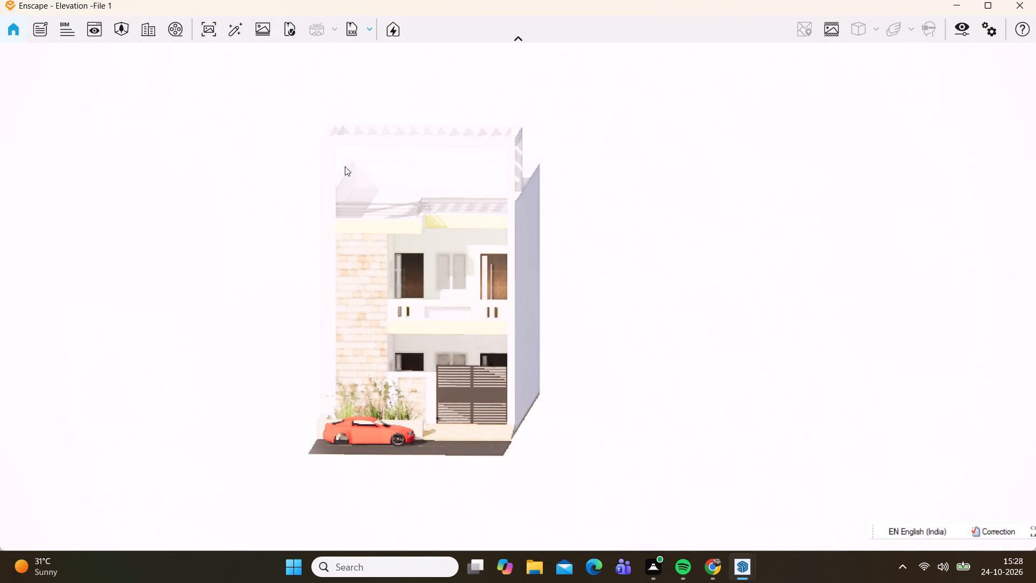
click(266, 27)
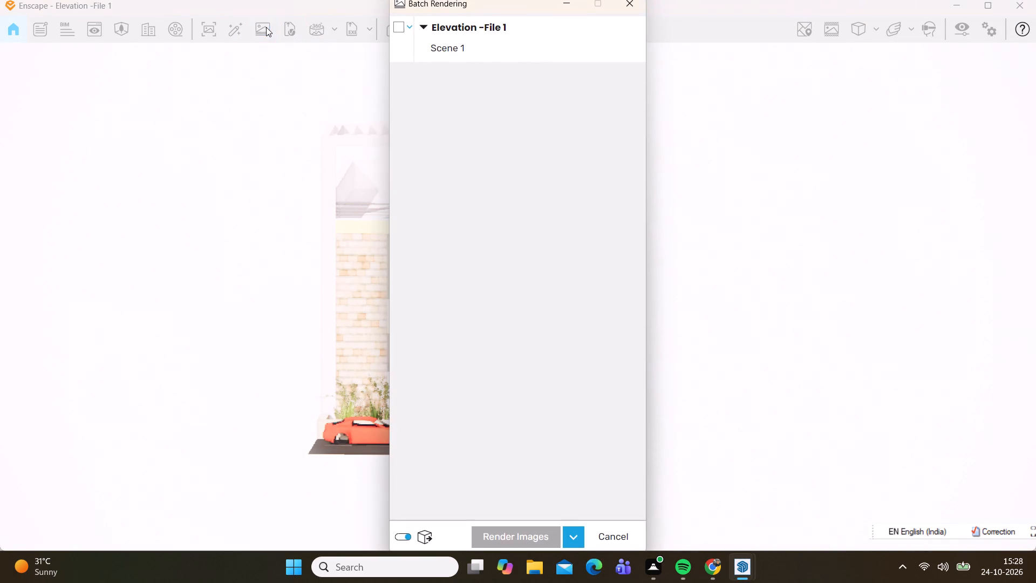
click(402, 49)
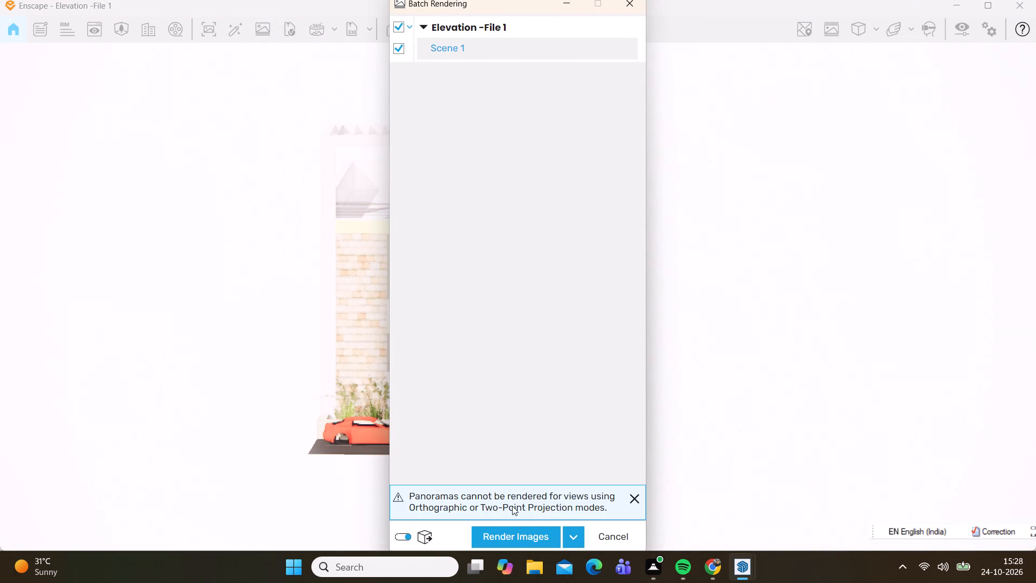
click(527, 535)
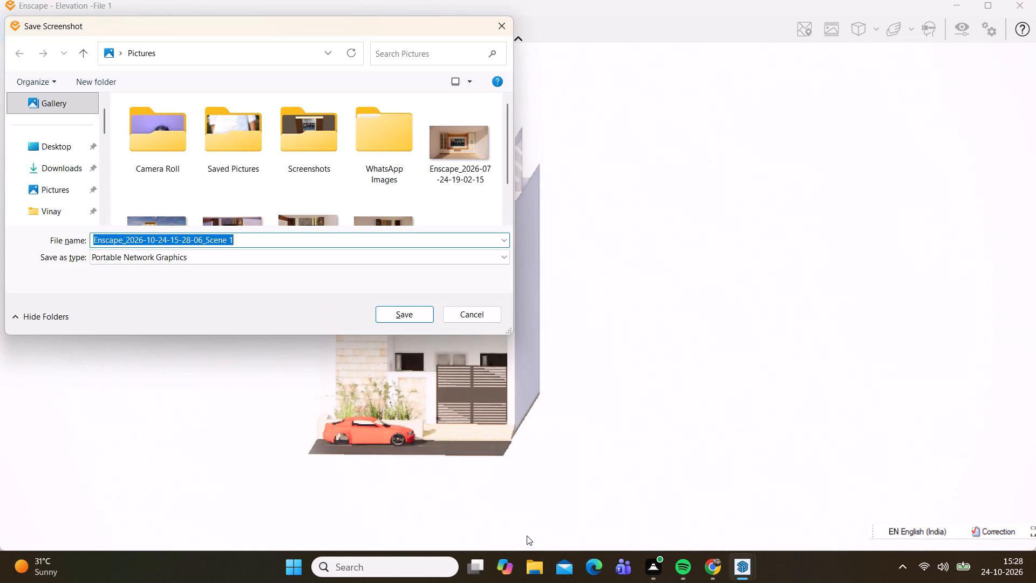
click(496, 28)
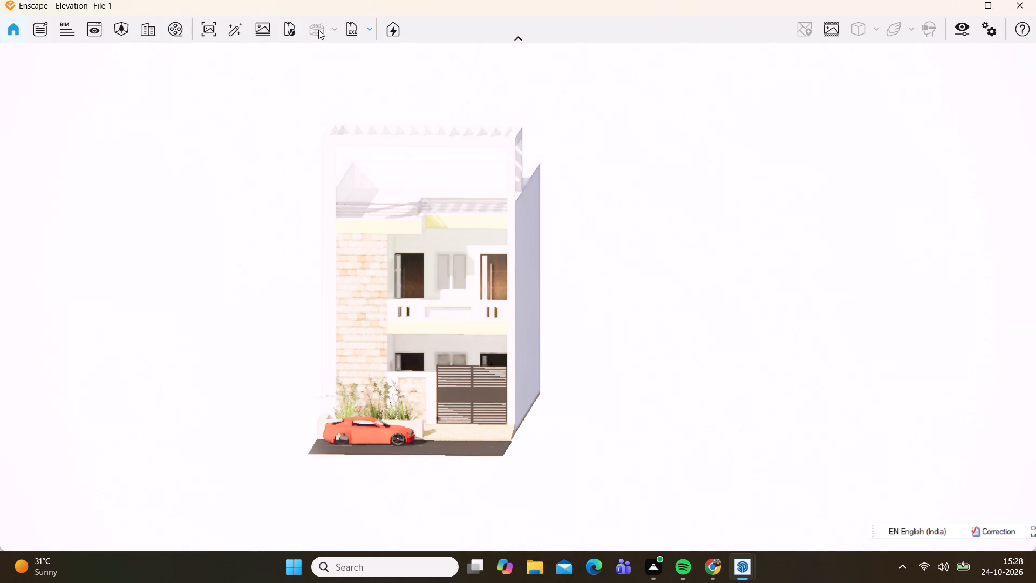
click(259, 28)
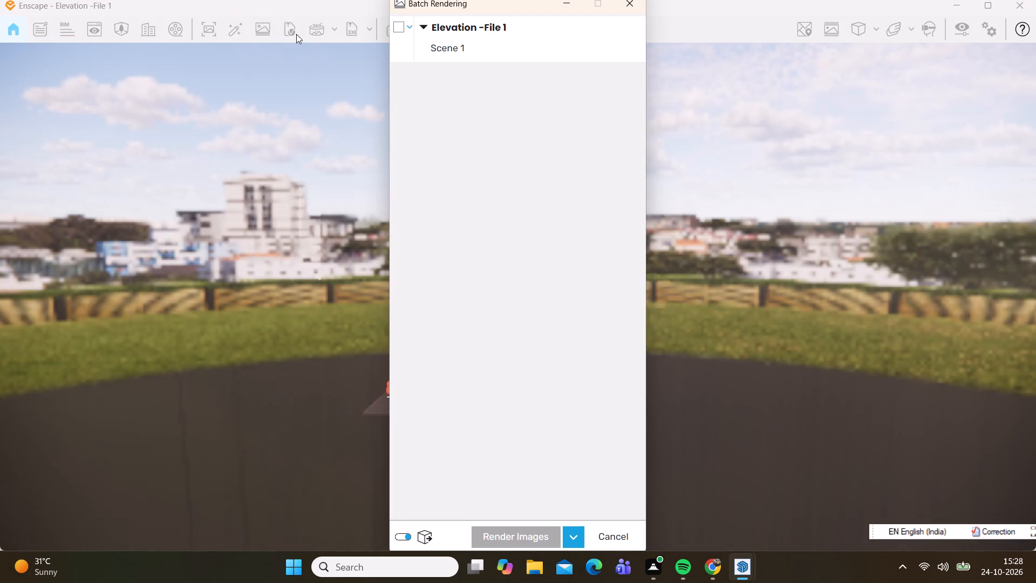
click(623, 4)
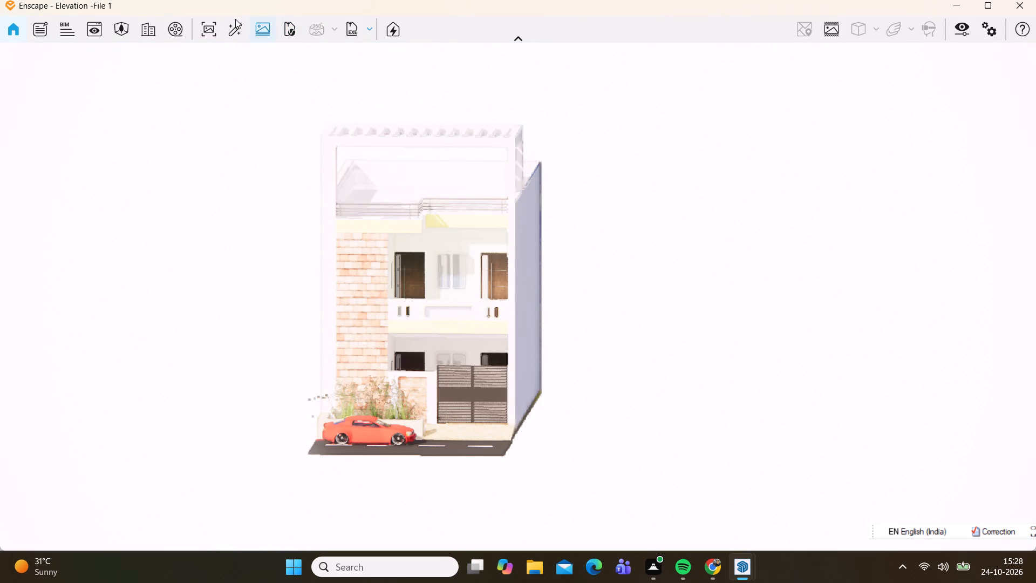
Render the current angled view as a screenshot, saving it in the Pictures folder under the suggested file name.
click(206, 30)
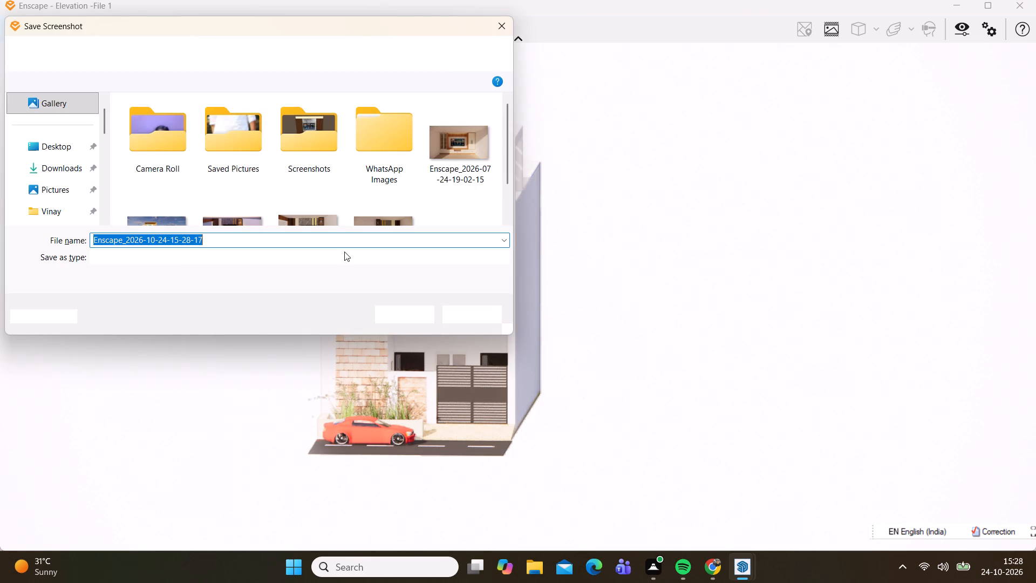
click(393, 315)
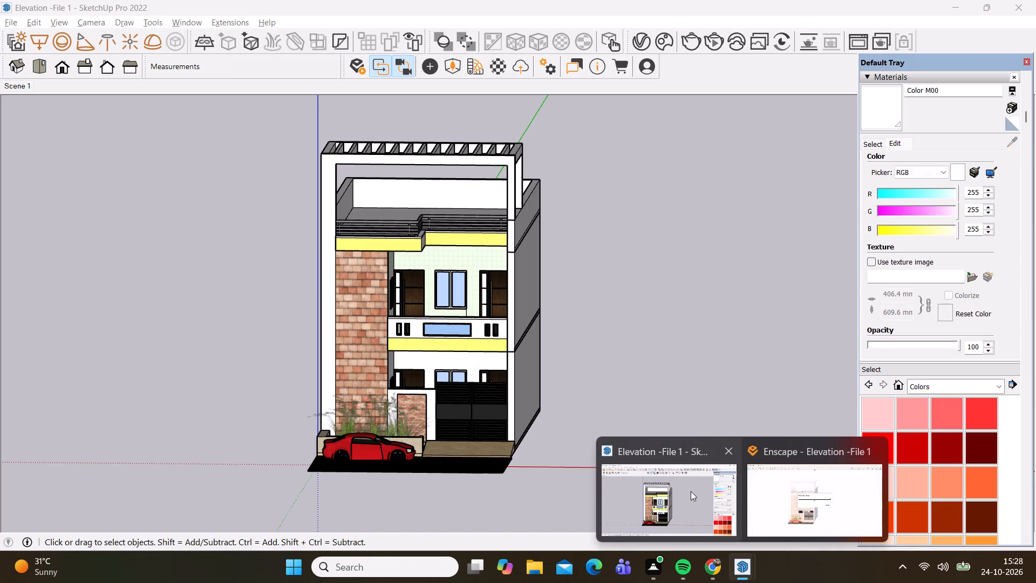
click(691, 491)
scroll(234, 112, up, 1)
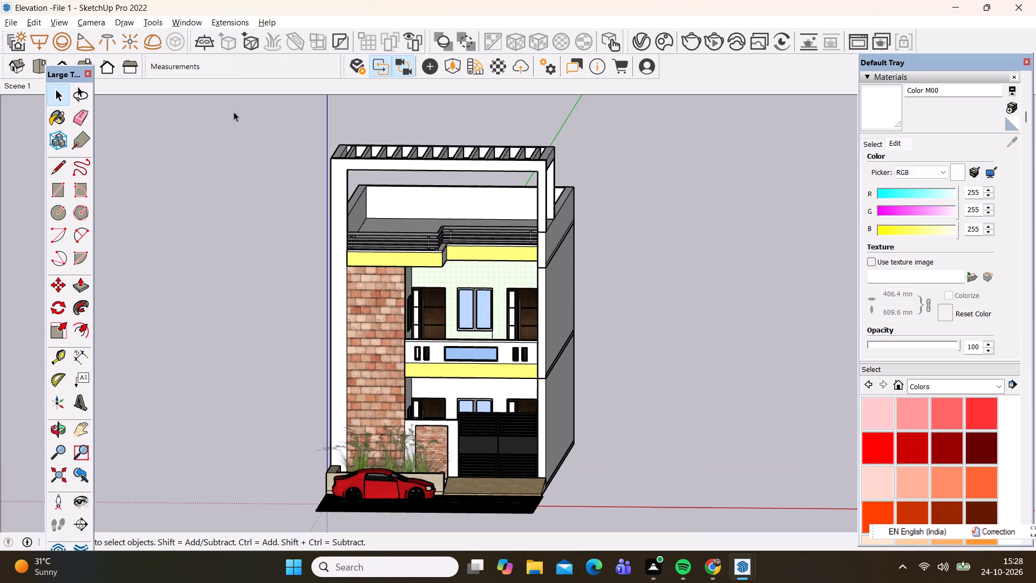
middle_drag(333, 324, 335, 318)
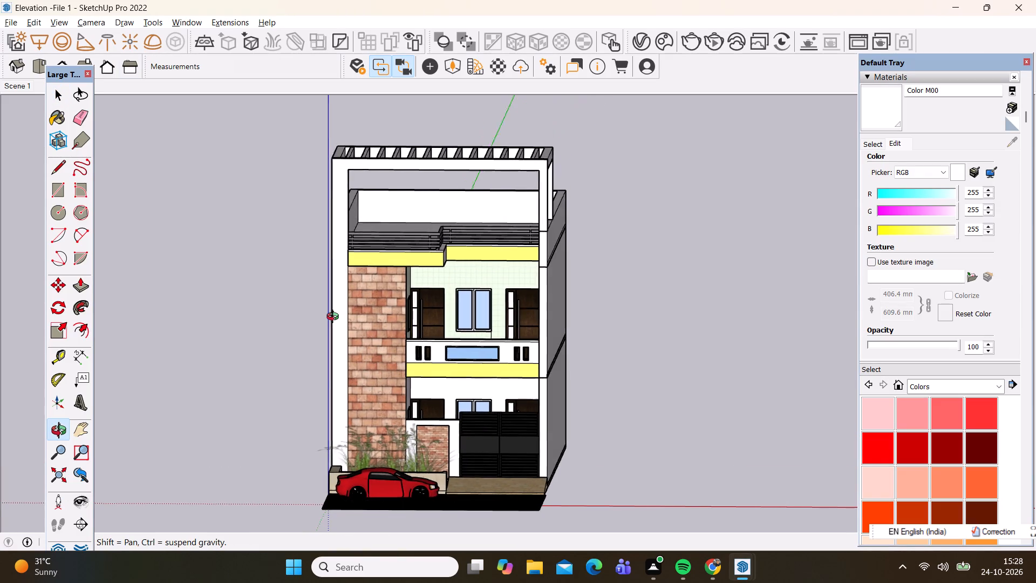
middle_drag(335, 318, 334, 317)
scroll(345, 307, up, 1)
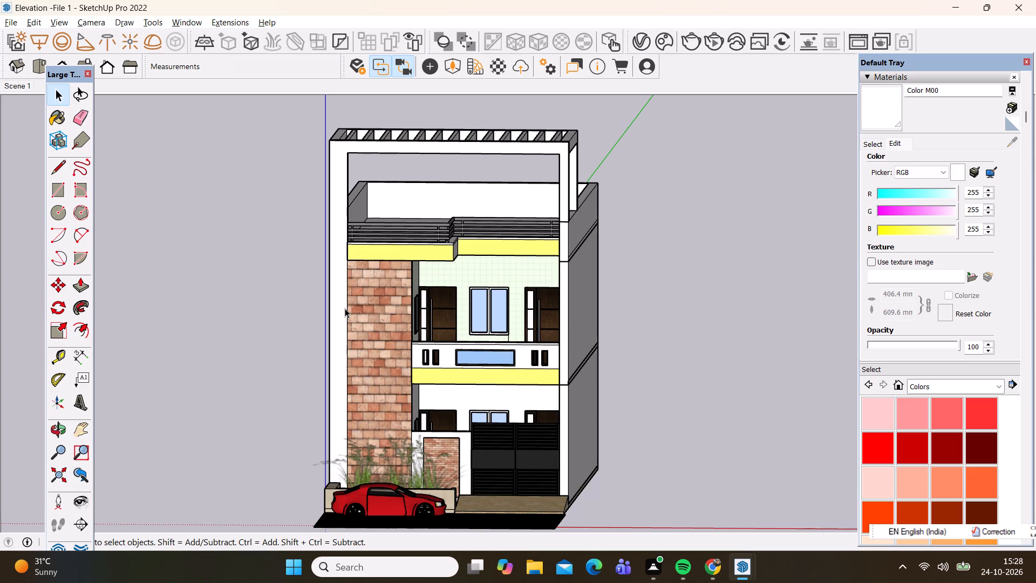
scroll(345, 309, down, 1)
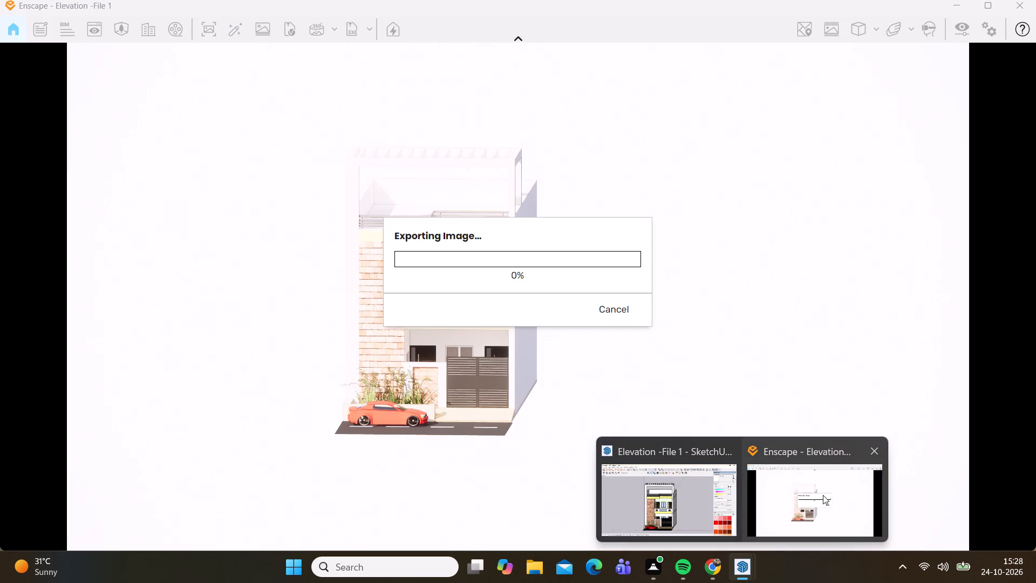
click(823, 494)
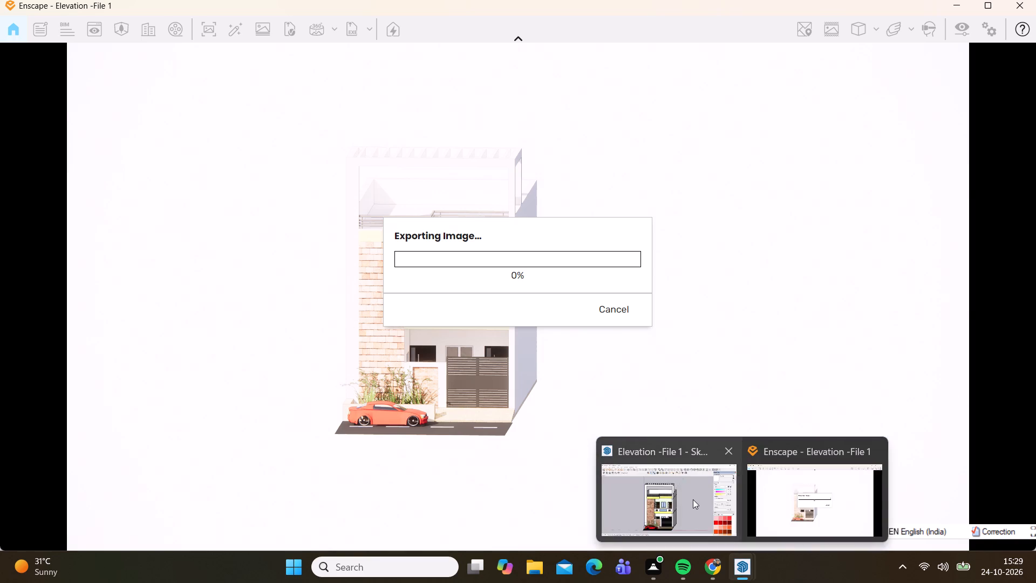
Switch to SketchUp and save the model as Elevation -File 1, in SketchUp Models format, in the Desktop's CANTER Internship-23 folder.
click(692, 499)
click(5, 18)
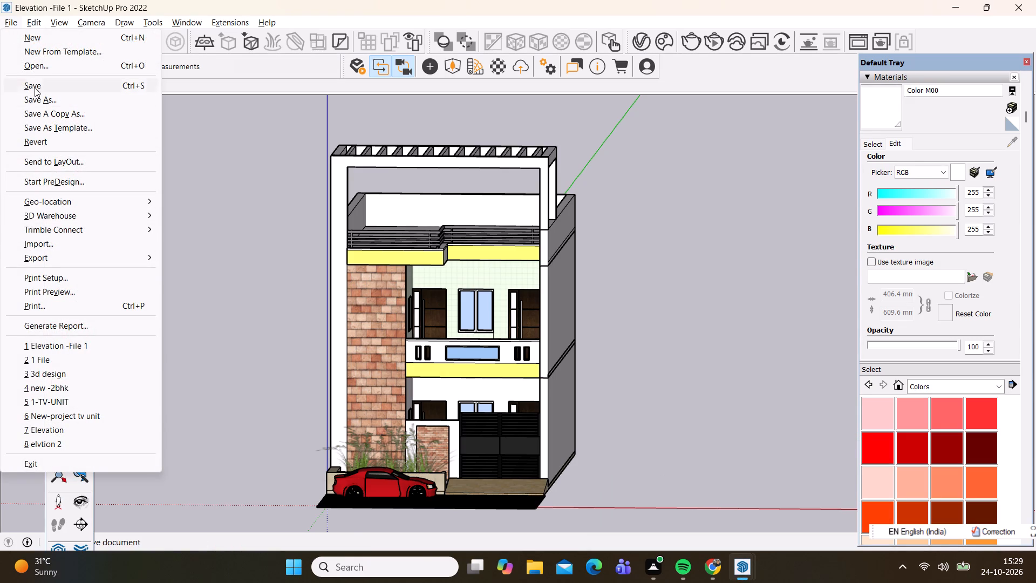
click(38, 101)
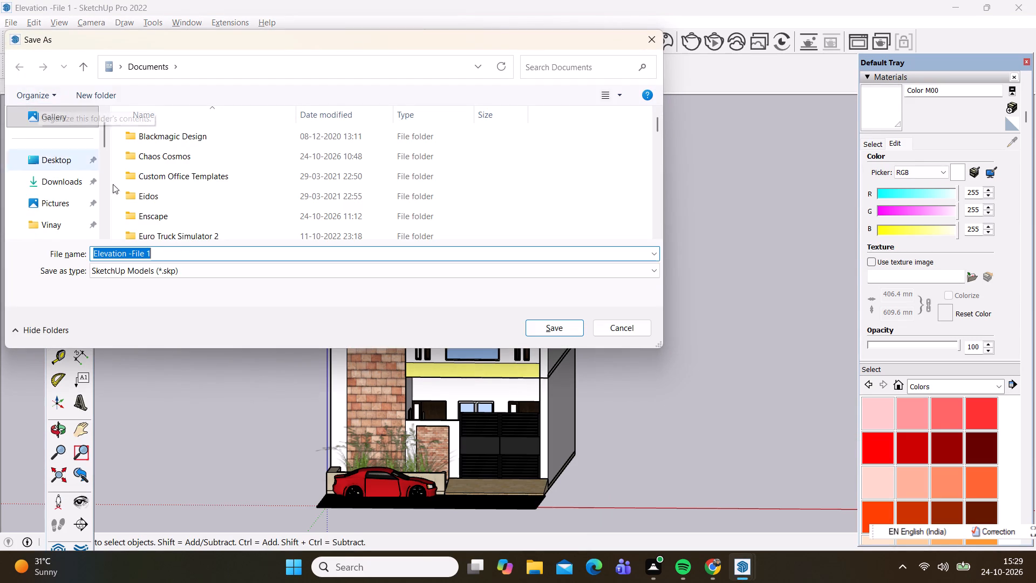
click(183, 270)
click(183, 270)
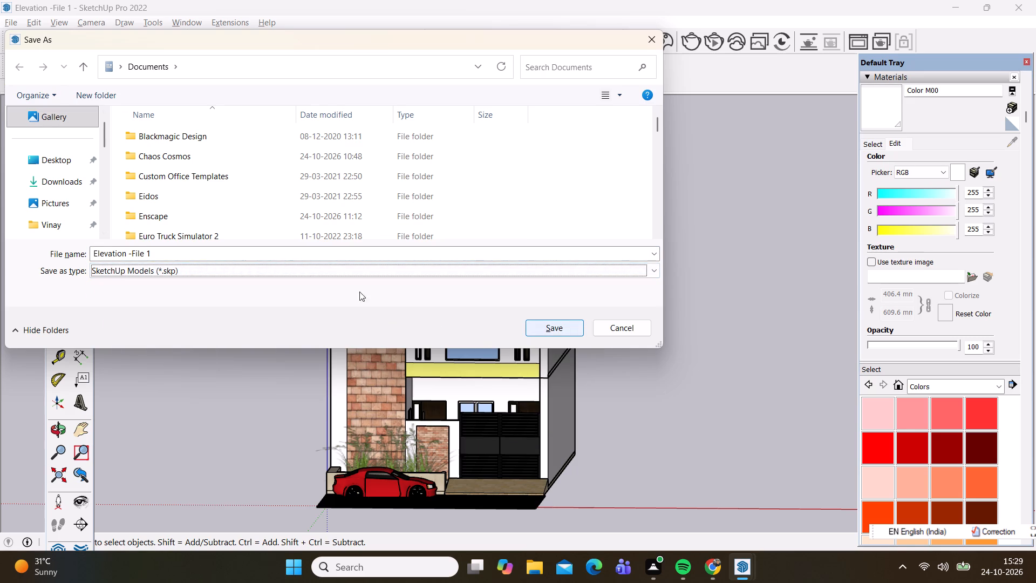
click(57, 165)
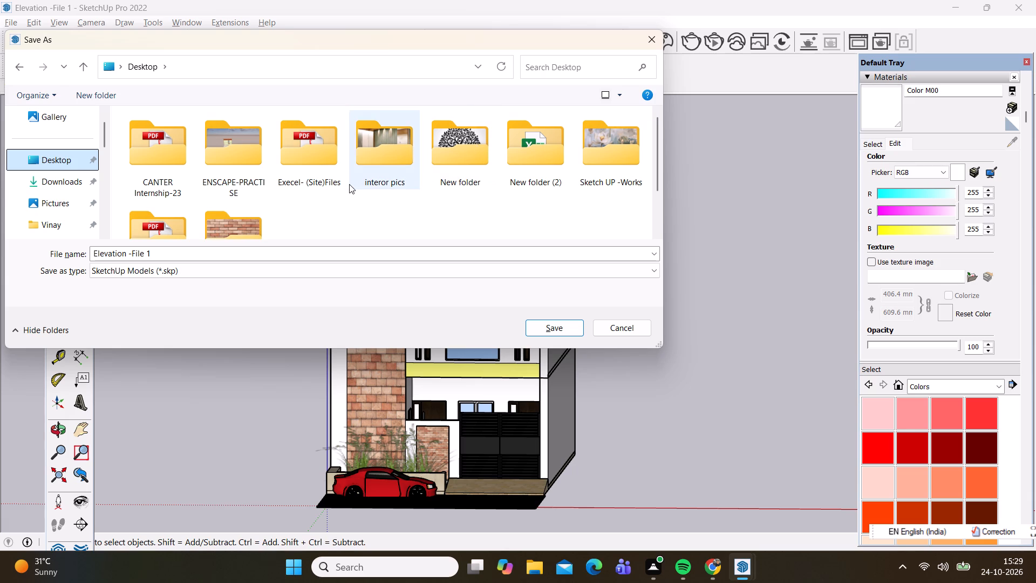
scroll(349, 184, down, 1)
scroll(224, 186, up, 2)
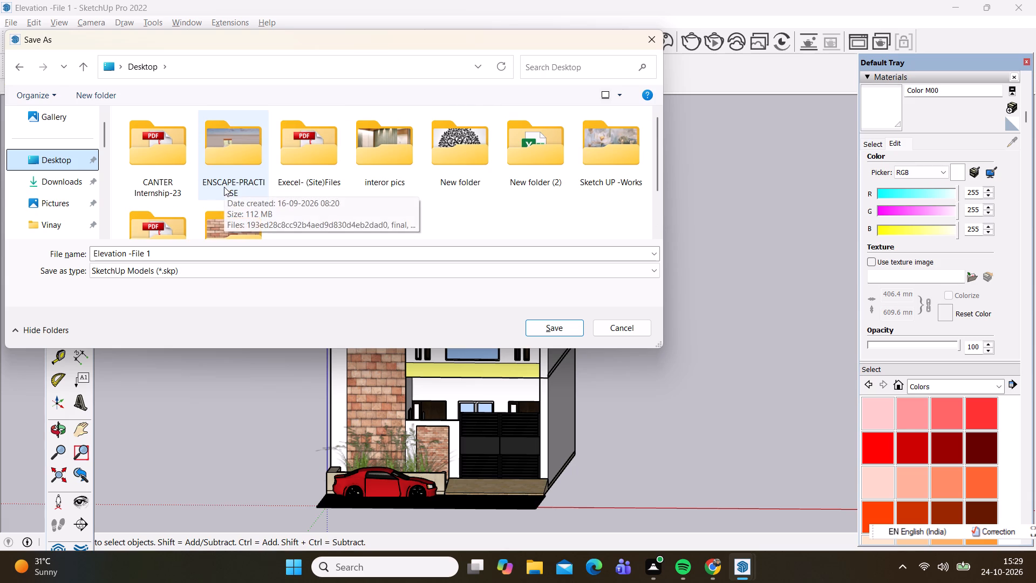
double_click(177, 161)
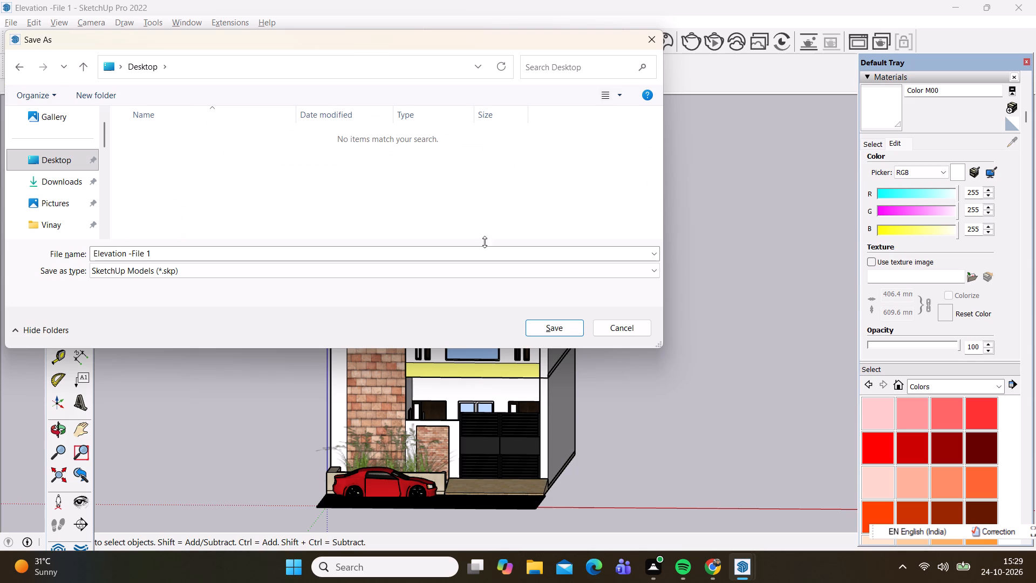
click(537, 327)
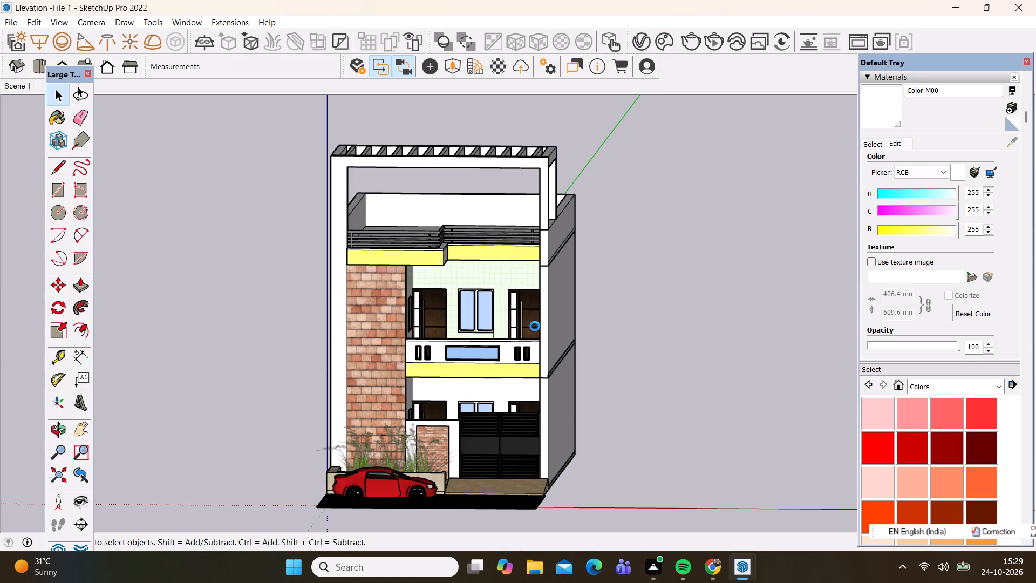
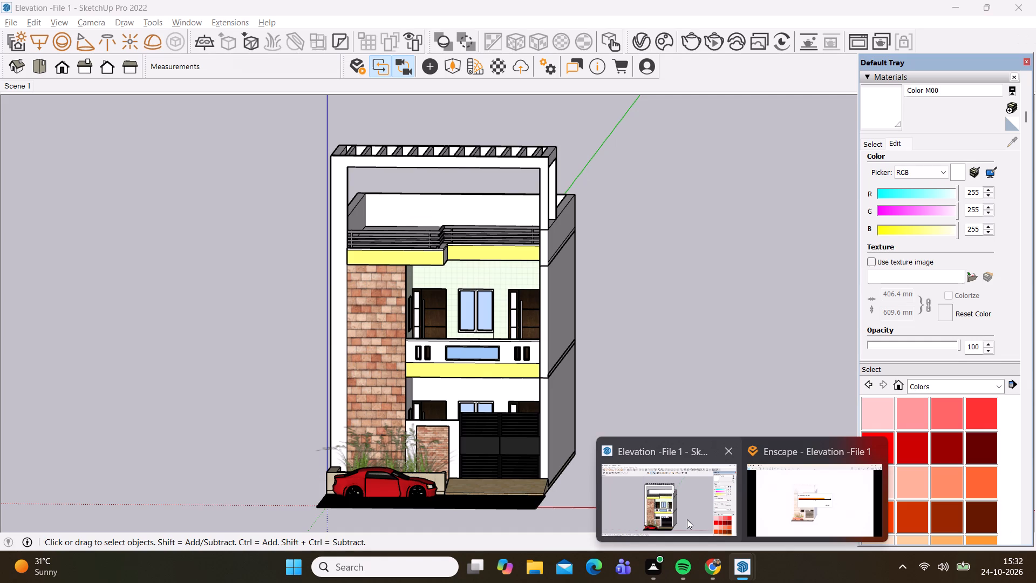
Check the progress of the running image export in Enscape and return to the SketchUp model.
click(687, 518)
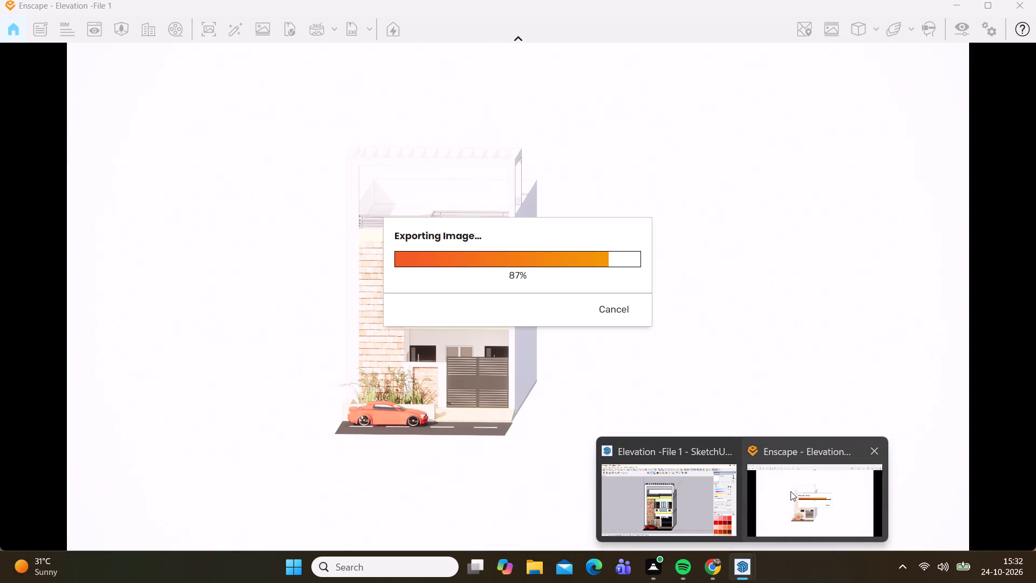
click(790, 489)
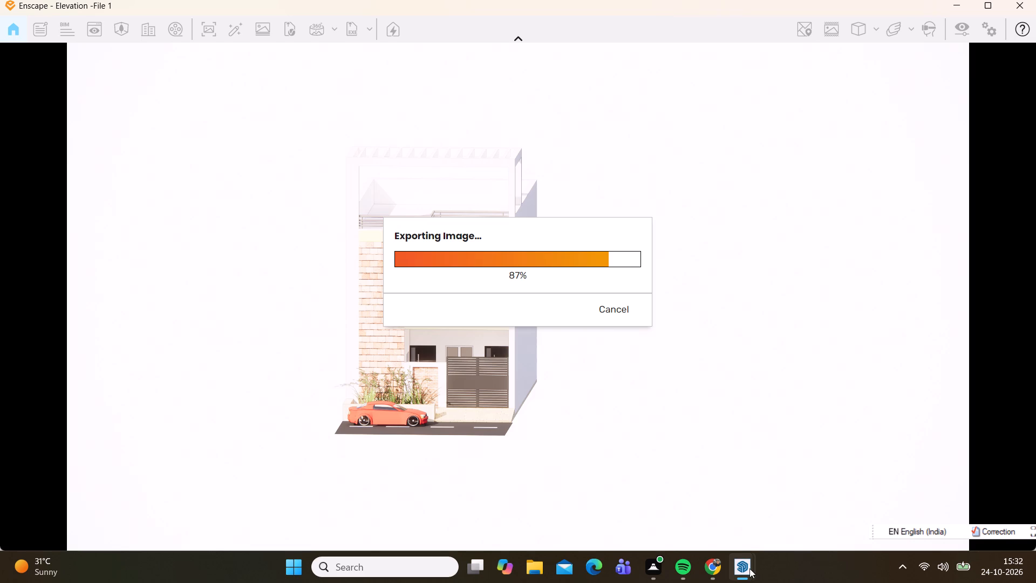
click(678, 510)
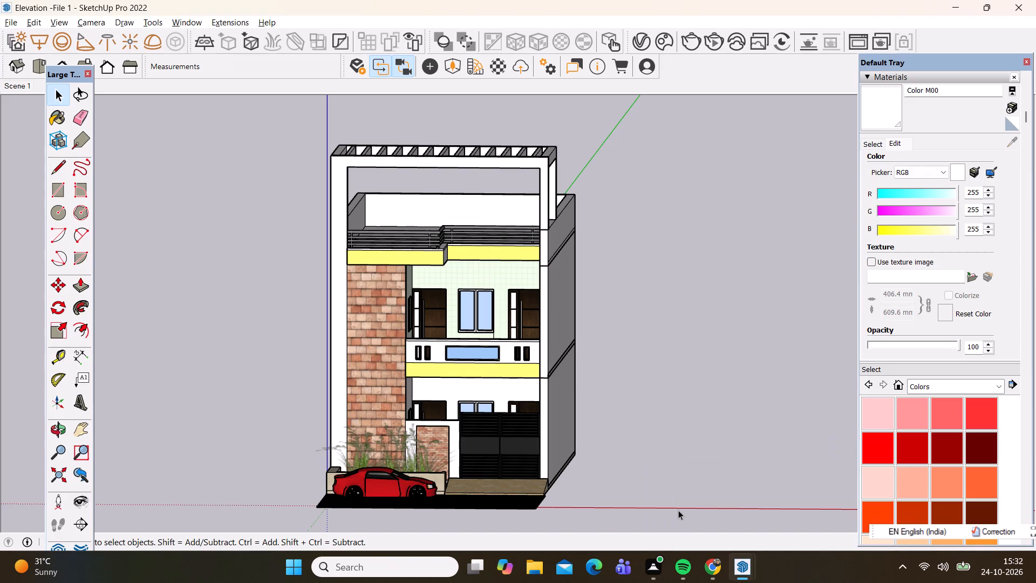
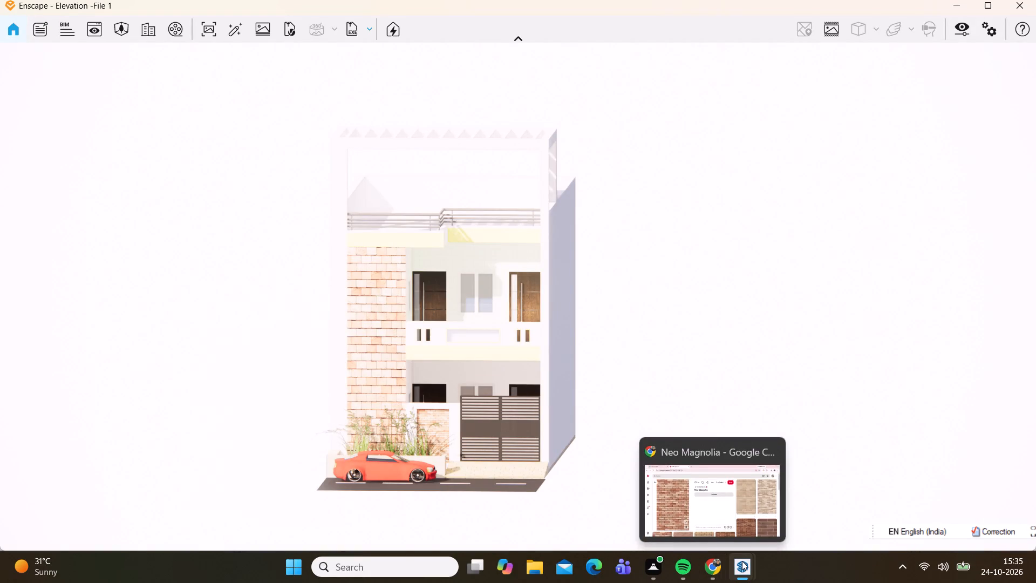
Switch from the Enscape render window back to the SketchUp elevation model.
click(680, 495)
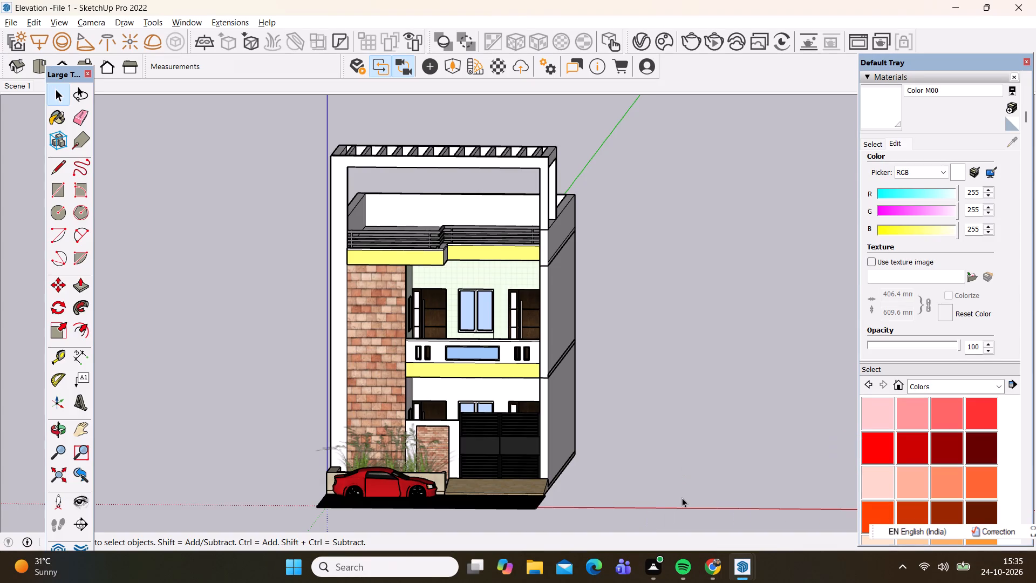
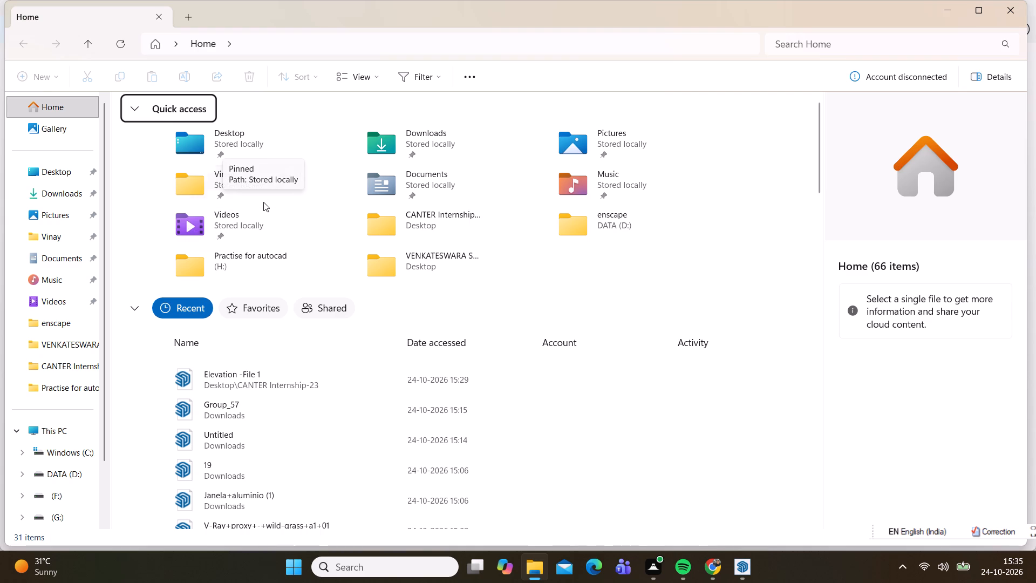
Look through the enscape, Downloads, Pictures and Documents folders in File Explorer for the exported elevation render.
double_click(568, 220)
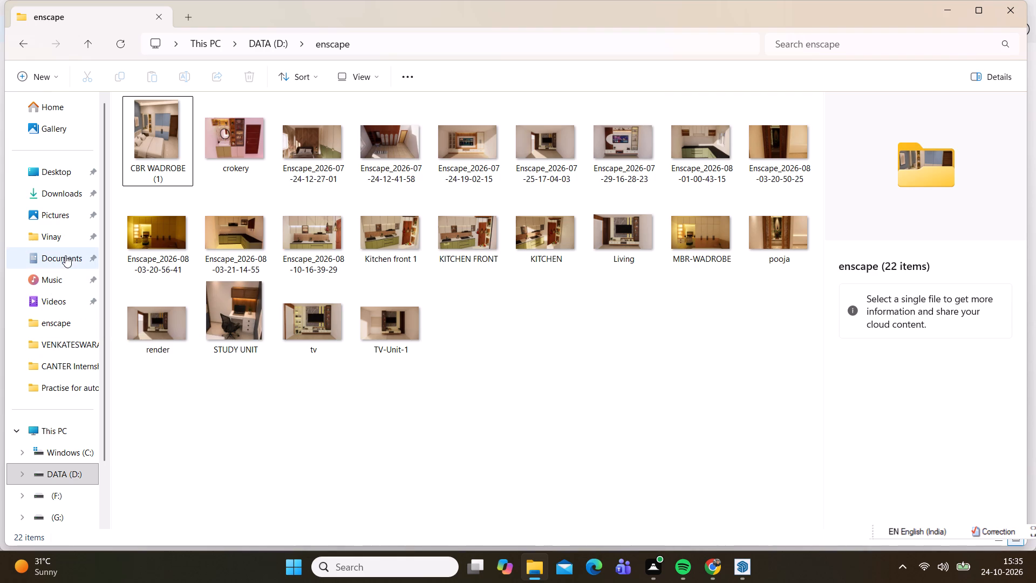
click(64, 192)
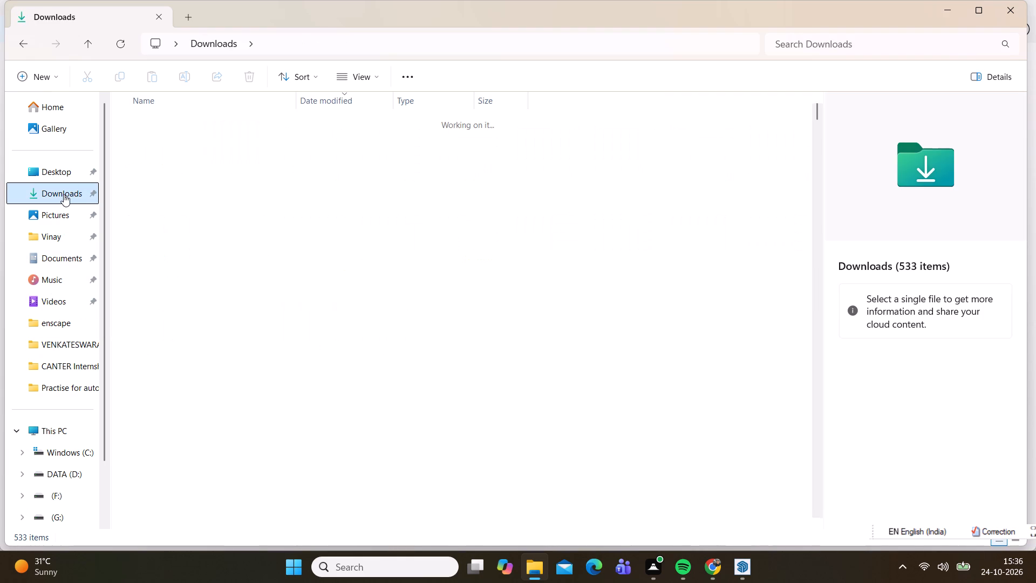
click(164, 136)
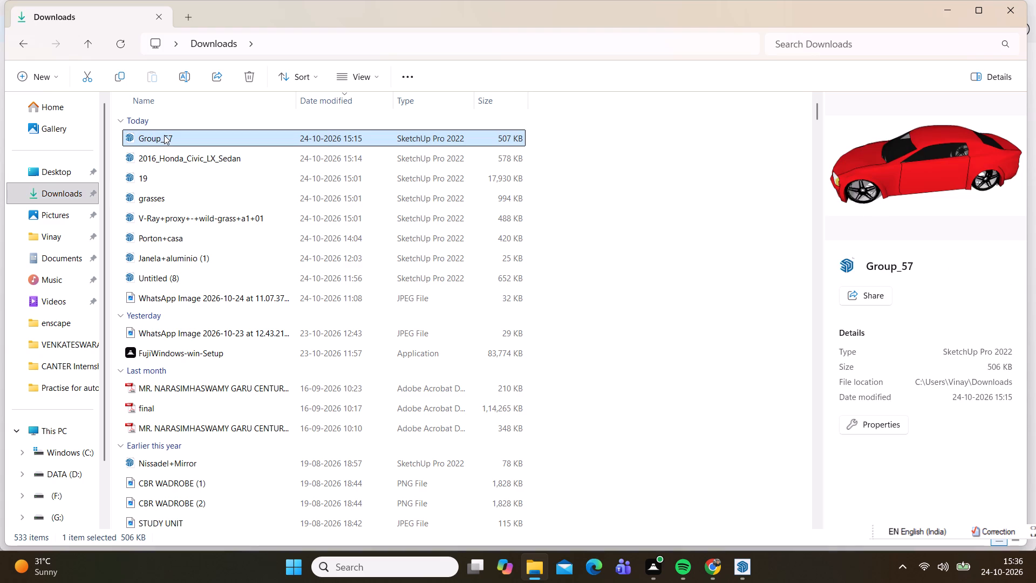
click(167, 157)
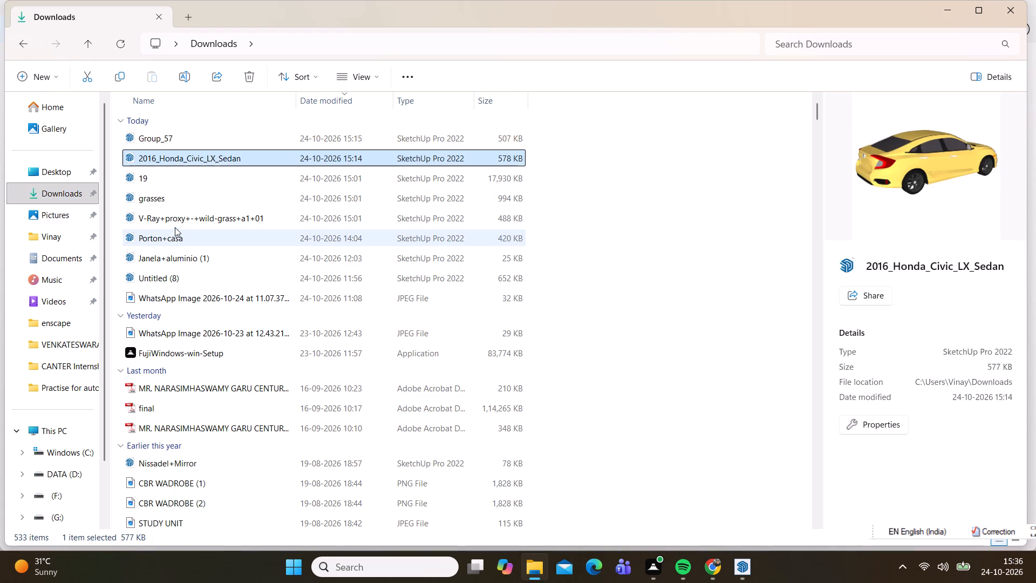
click(176, 221)
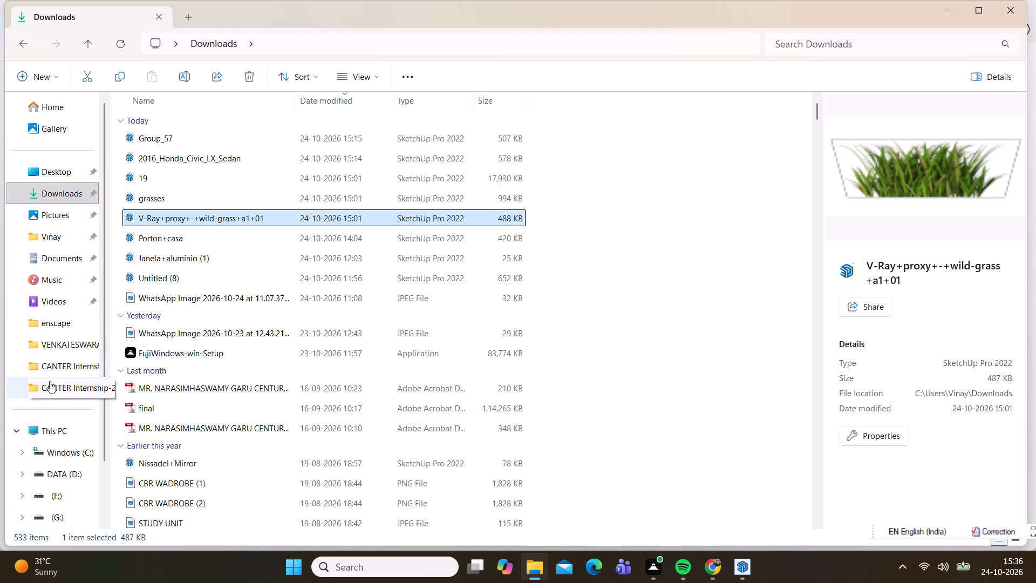
click(40, 220)
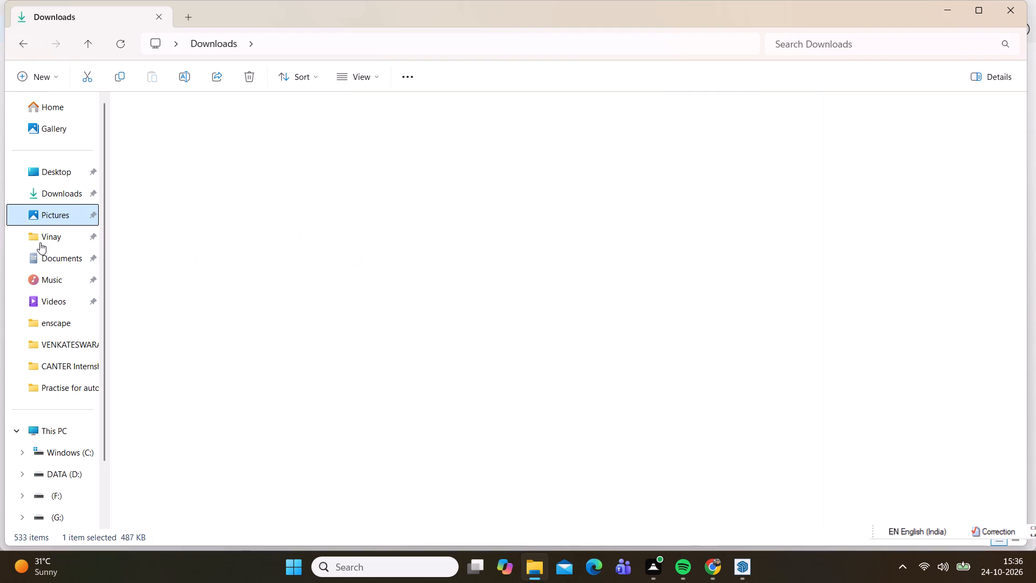
click(40, 239)
click(46, 263)
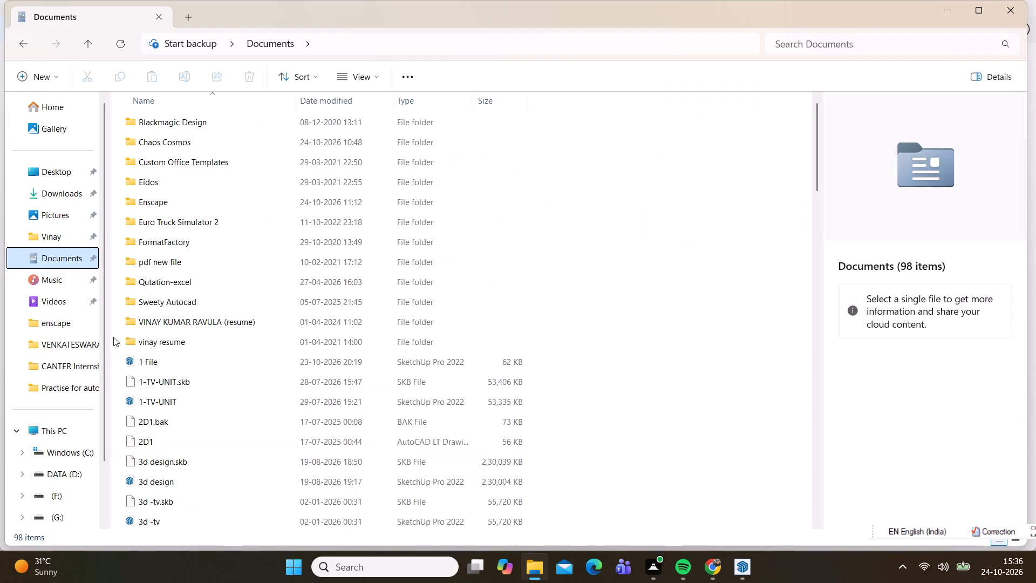
Examine the files in the Desktop folder CANTER Internship-23, including the Elevation -File 1 model, the PDFs and the plot text file.
click(80, 357)
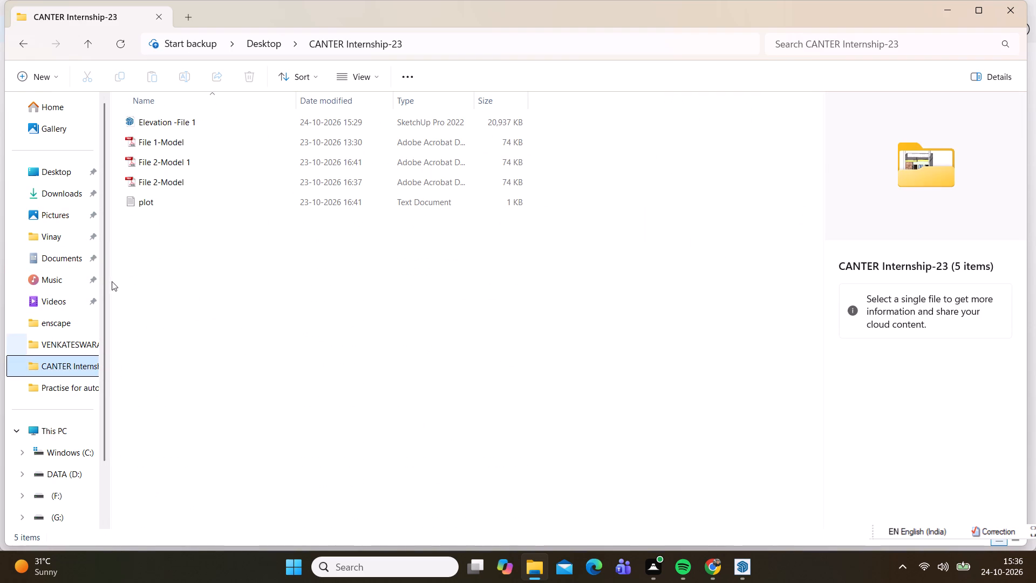
click(155, 208)
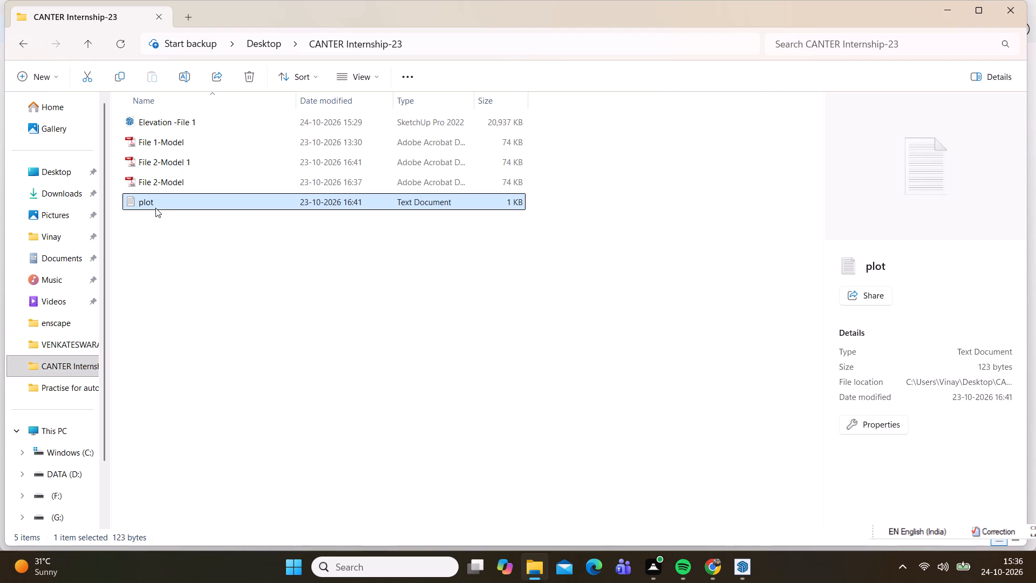
click(242, 120)
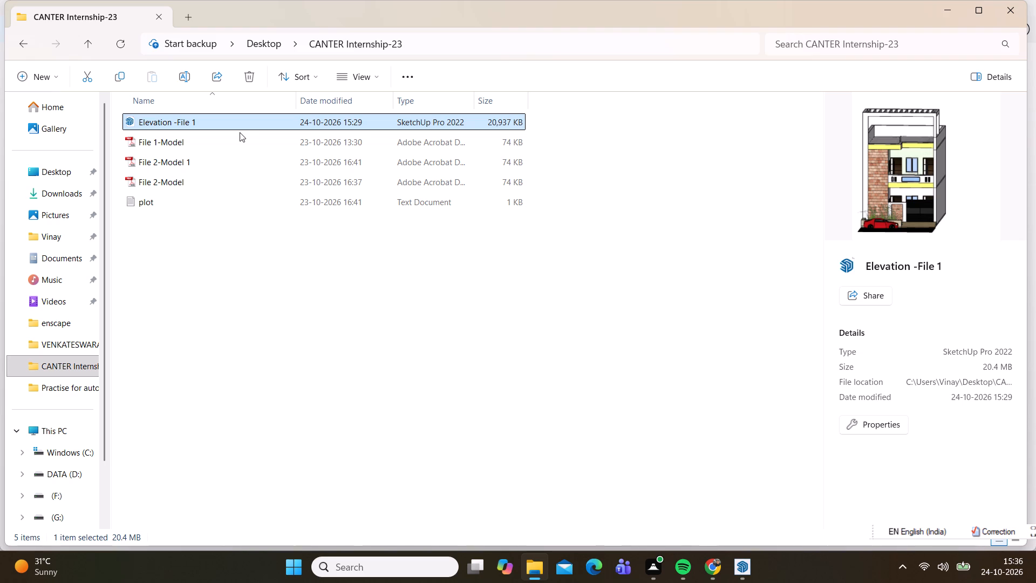
click(192, 204)
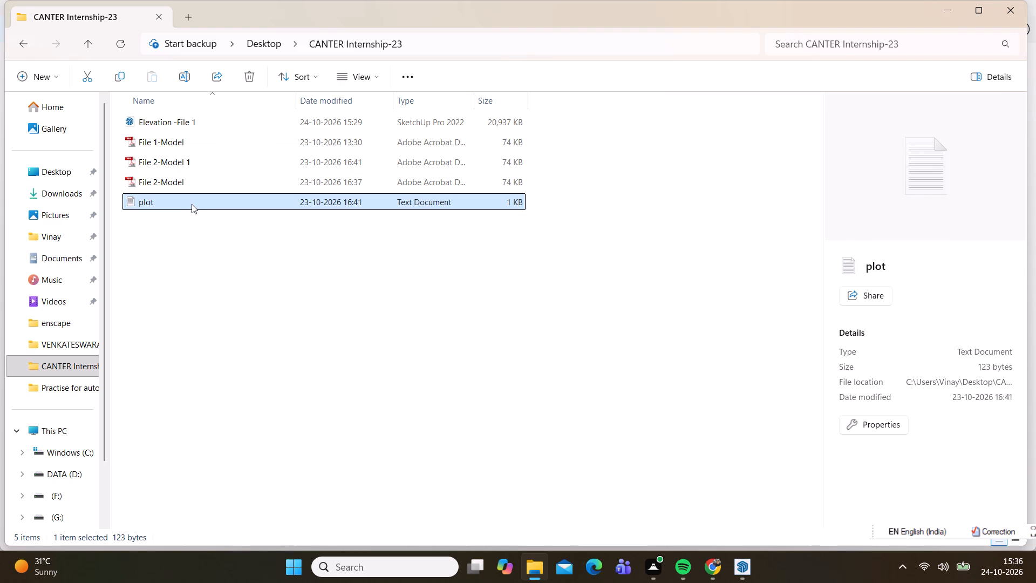
click(161, 177)
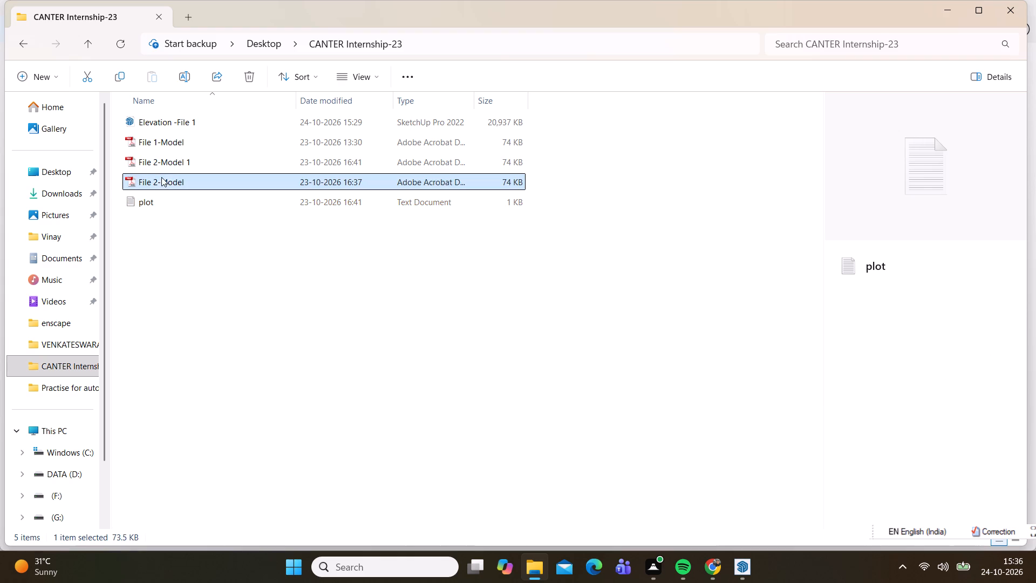
click(162, 166)
click(168, 146)
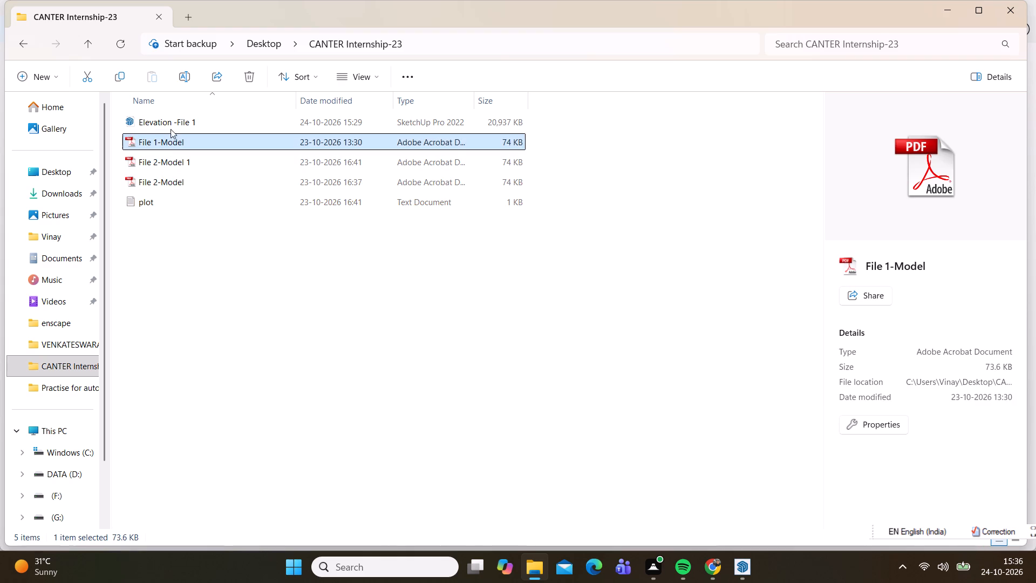
click(171, 126)
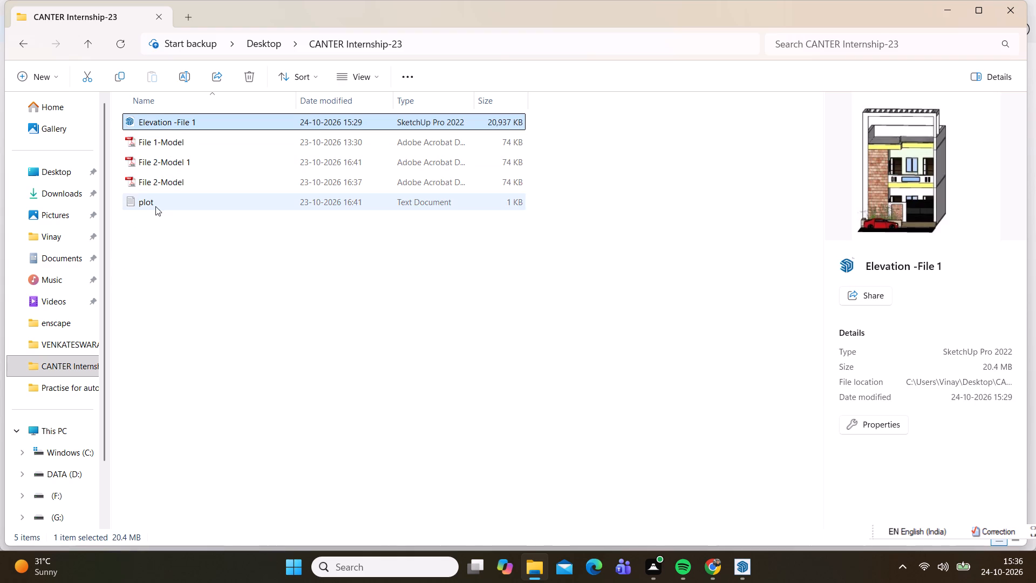
click(156, 206)
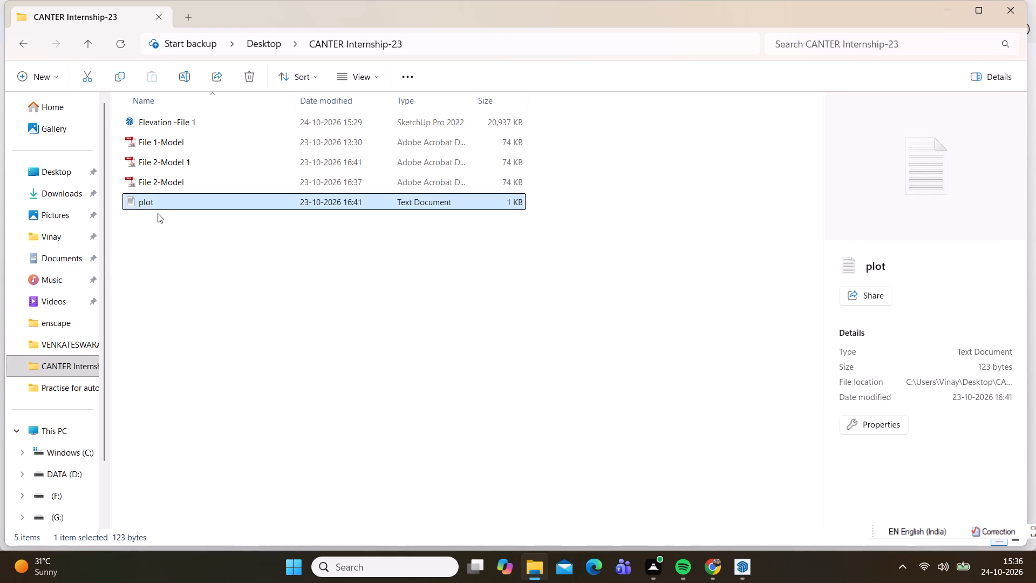
right_click(167, 200)
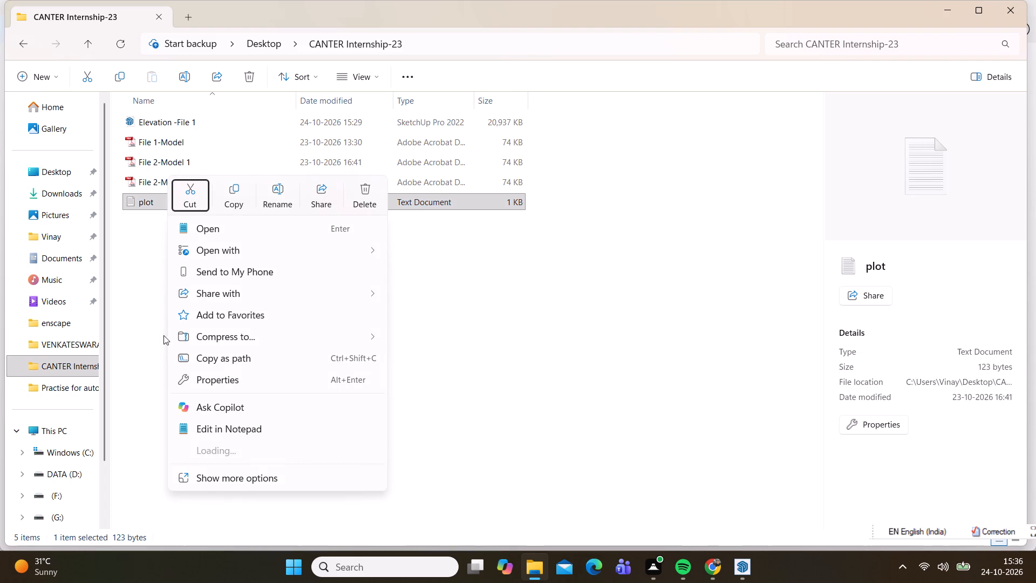
click(143, 268)
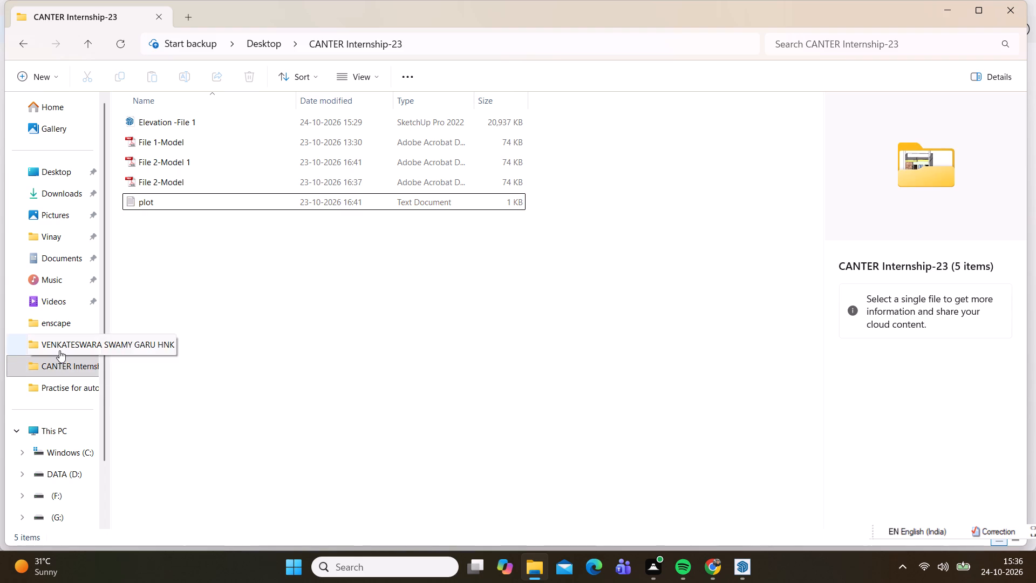
Check the Practise for autocad folder and the enscape folder on the D: drive for the exported render.
click(59, 381)
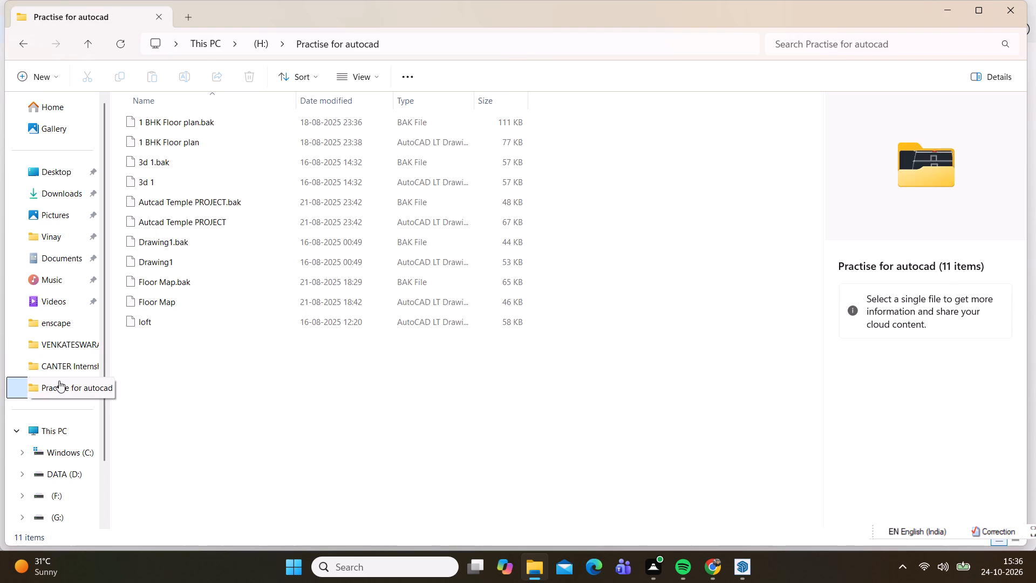
click(51, 321)
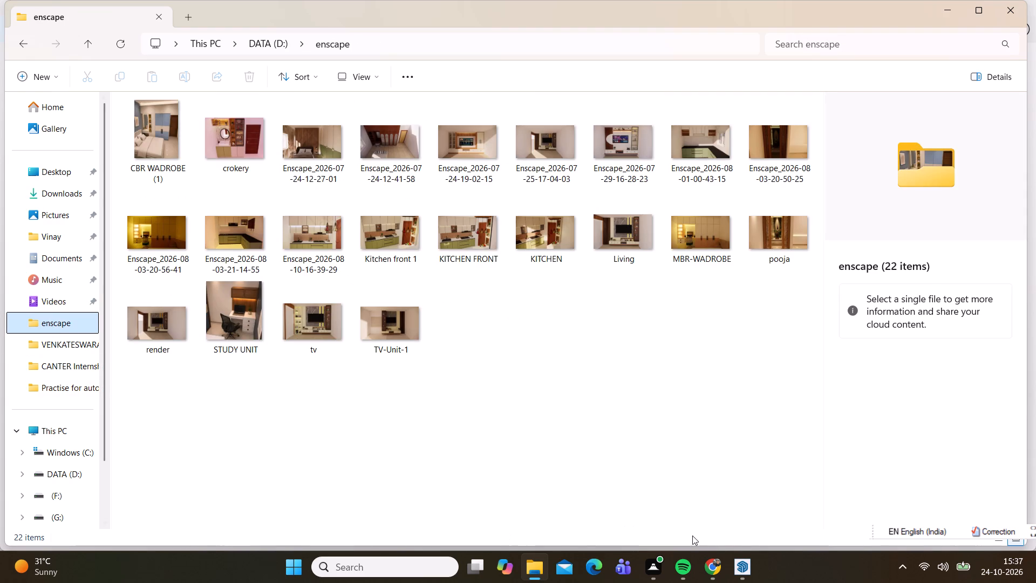
Switch from File Explorer to the Enscape render window of Elevation -File 1.
click(786, 512)
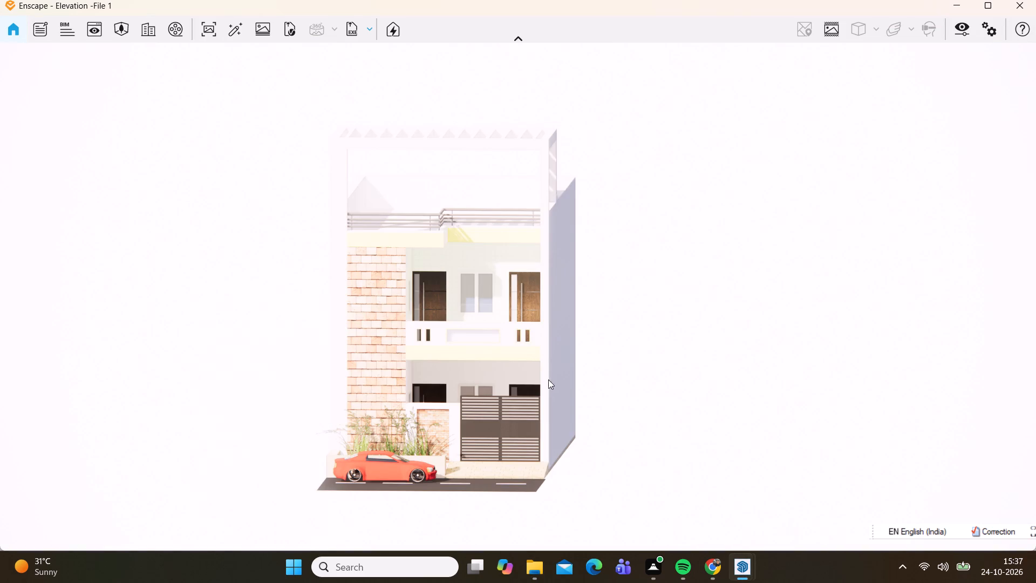
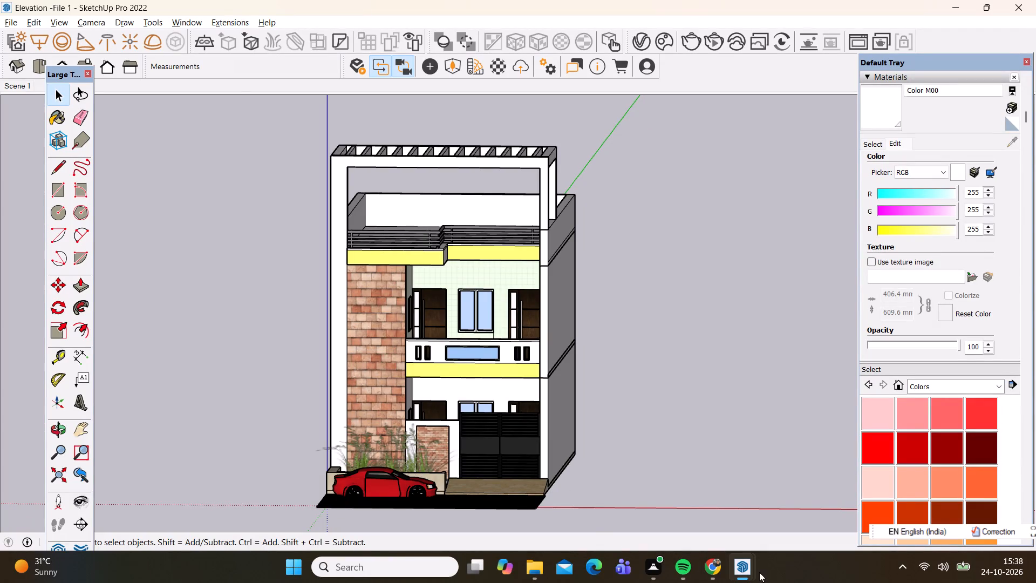
Switch to the Enscape render window and check its screenshot save location, the Pictures folder, for the exported elevation render without saving a new one.
click(689, 505)
click(808, 493)
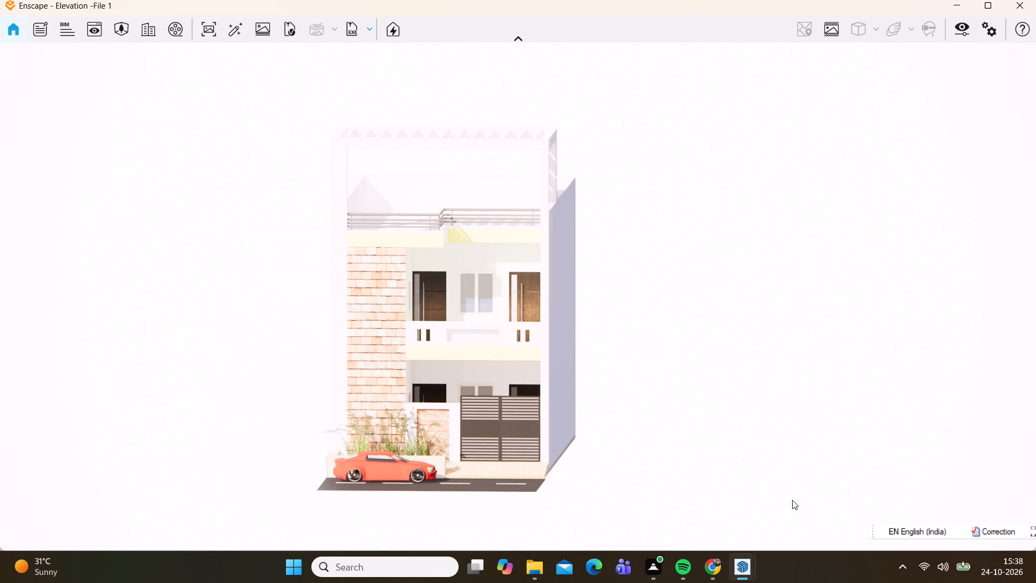
click(200, 30)
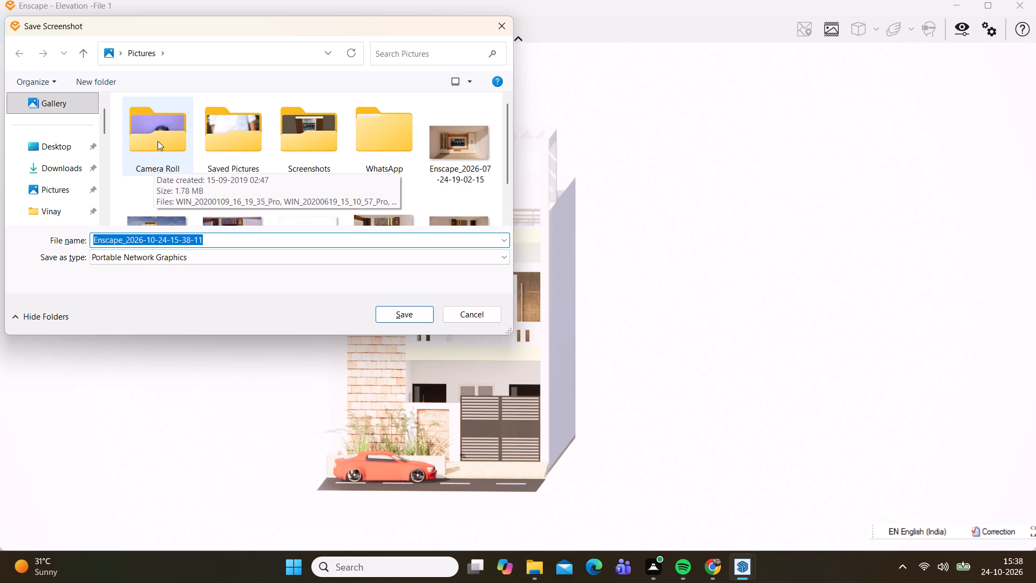
scroll(158, 141, down, 3)
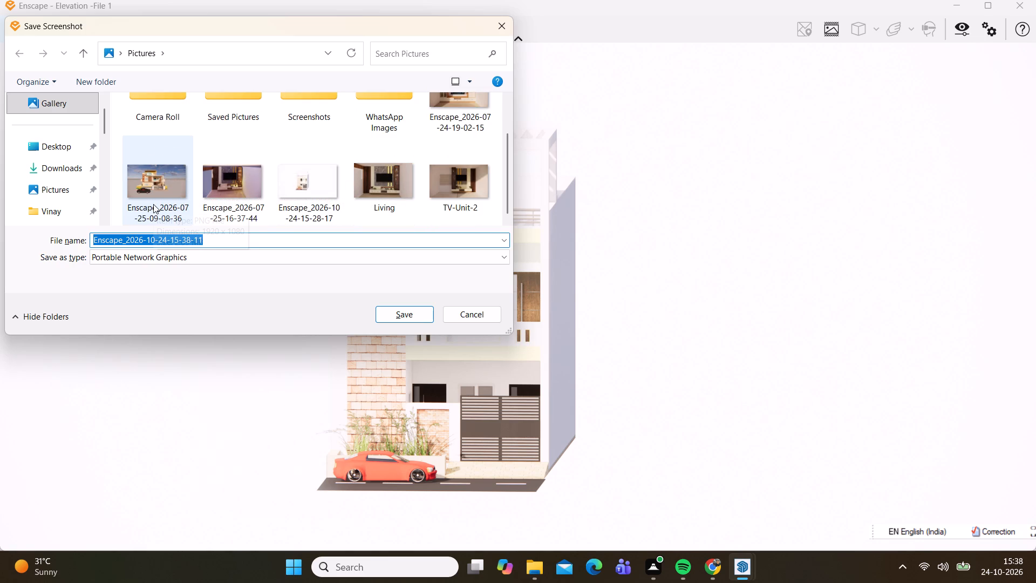
scroll(153, 204, down, 2)
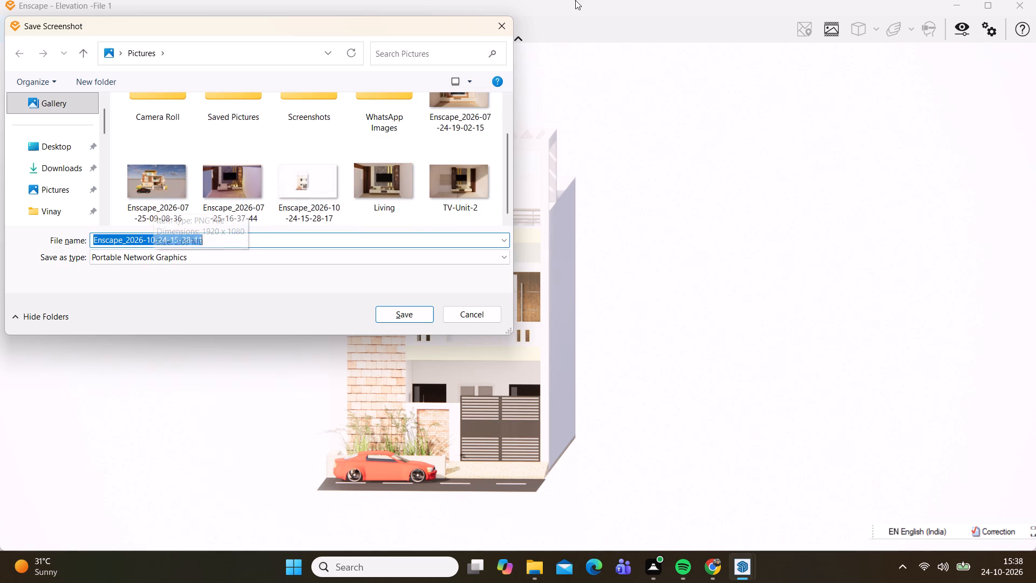
click(507, 21)
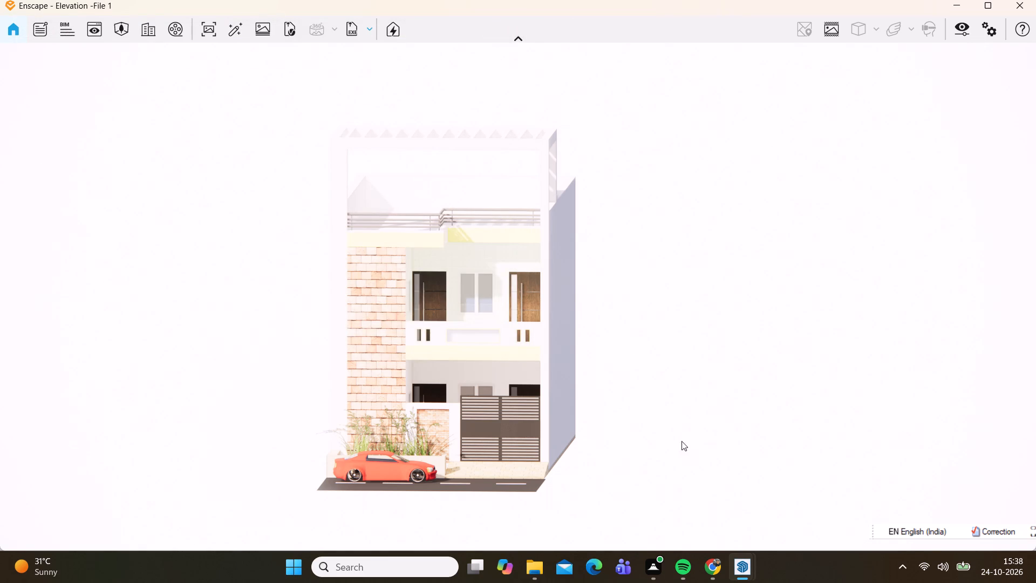
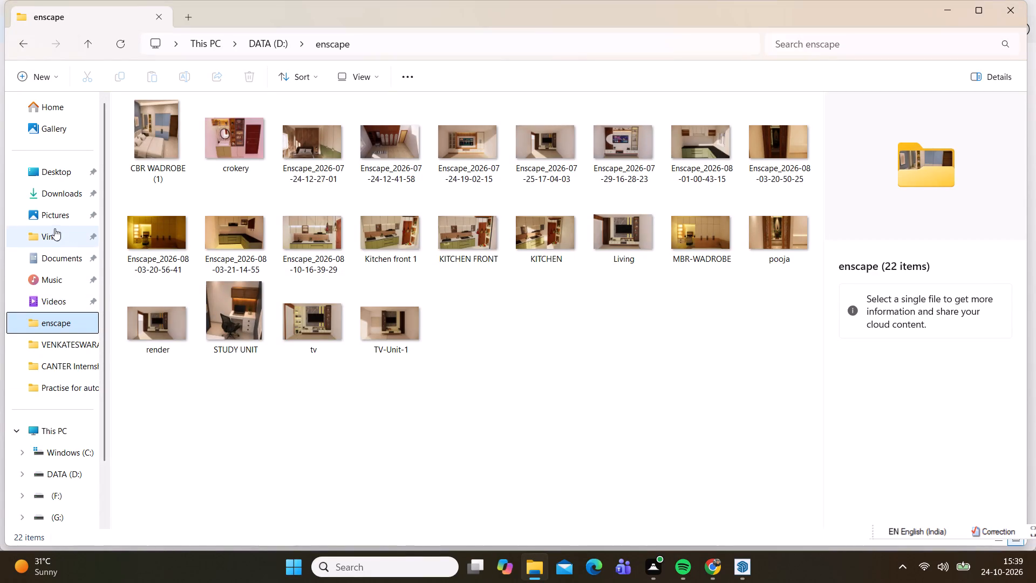
click(62, 205)
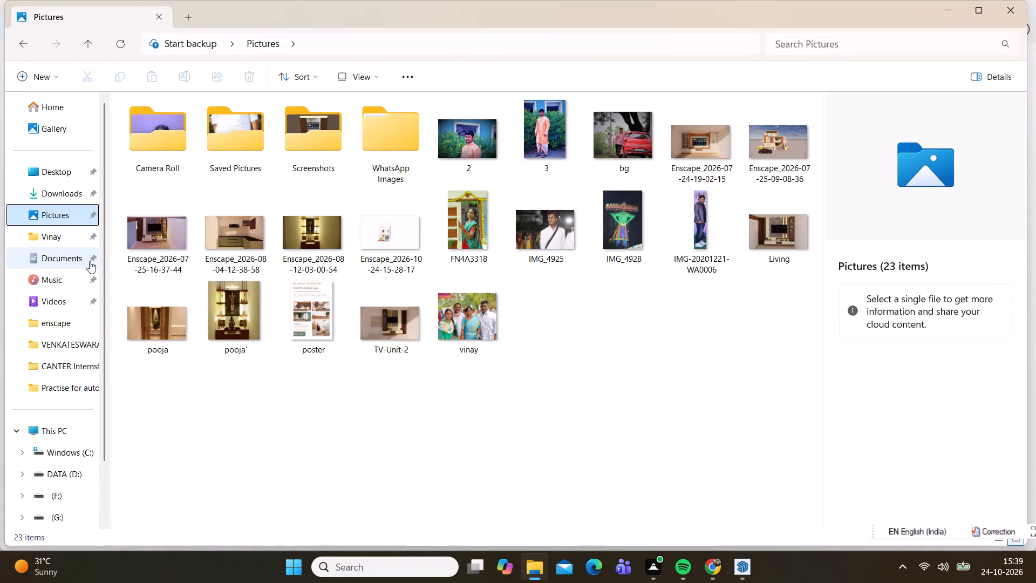
double_click(367, 242)
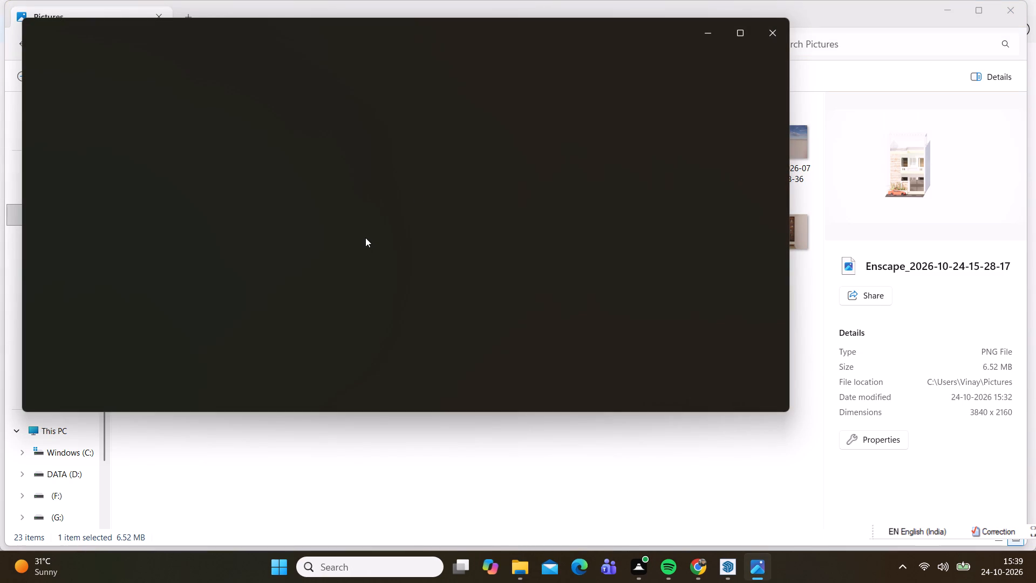
scroll(358, 220, up, 5)
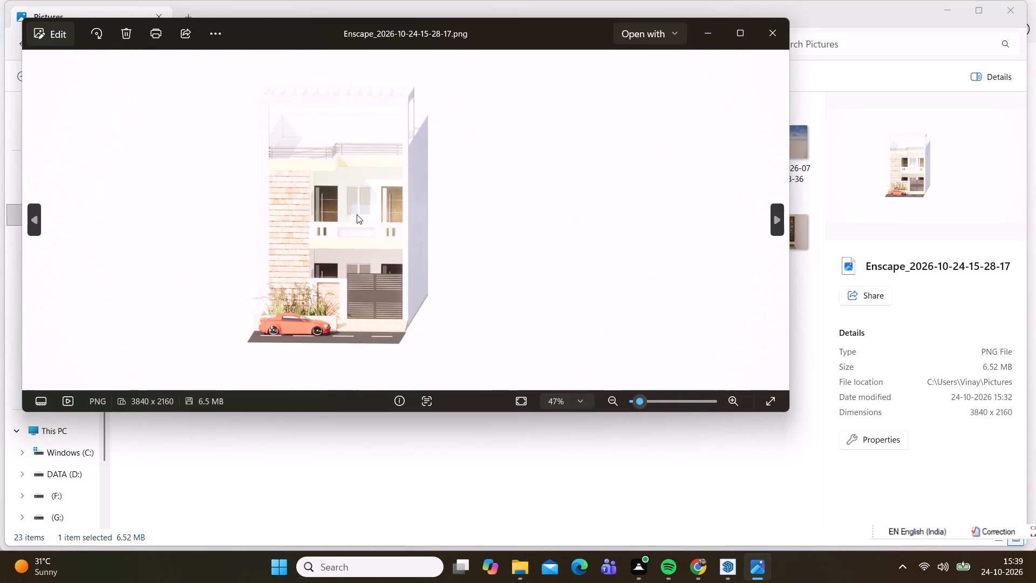
scroll(346, 283, down, 2)
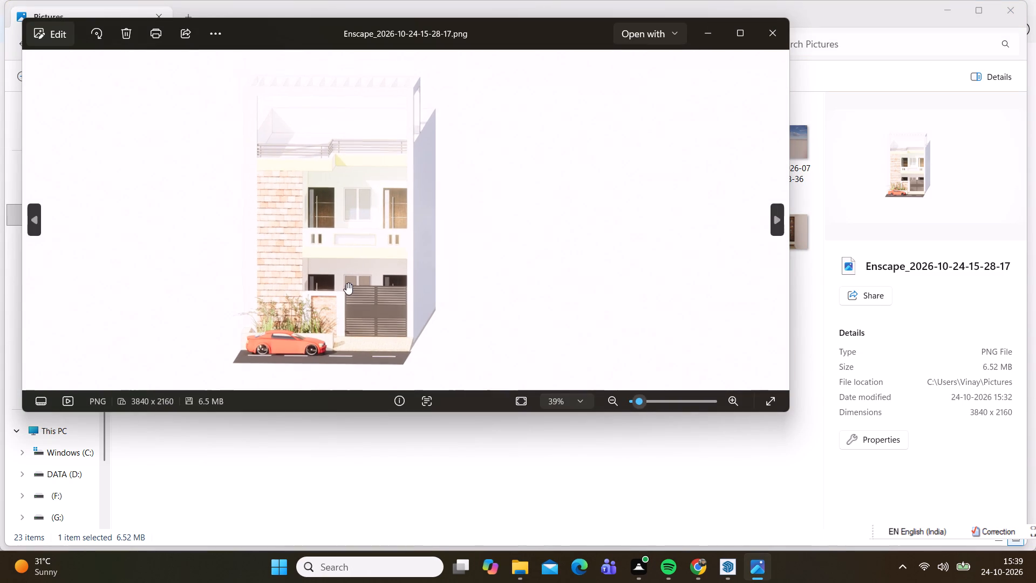
click(768, 28)
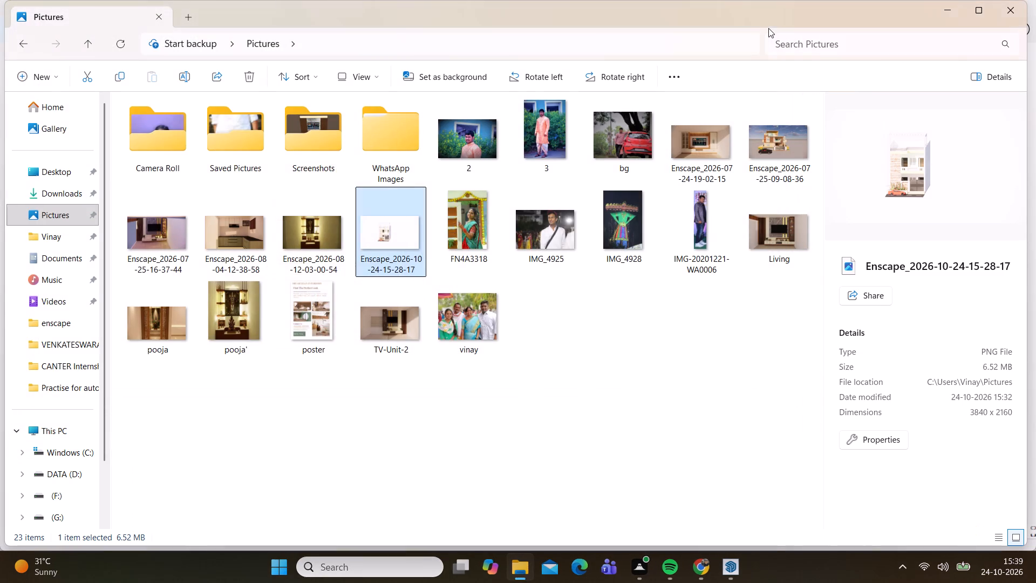
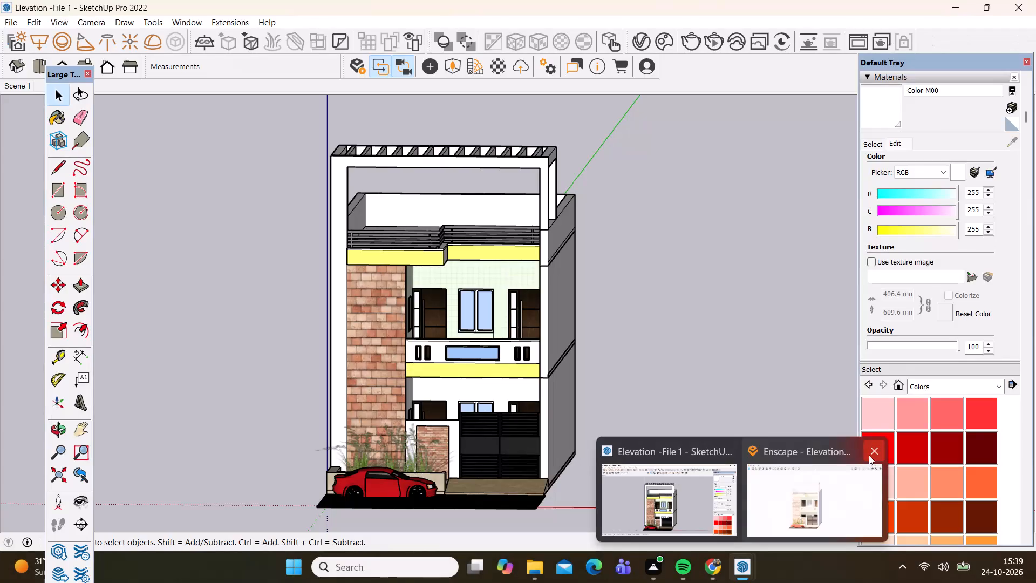
Close the Enscape render window of the elevation and return to the SketchUp model.
click(869, 455)
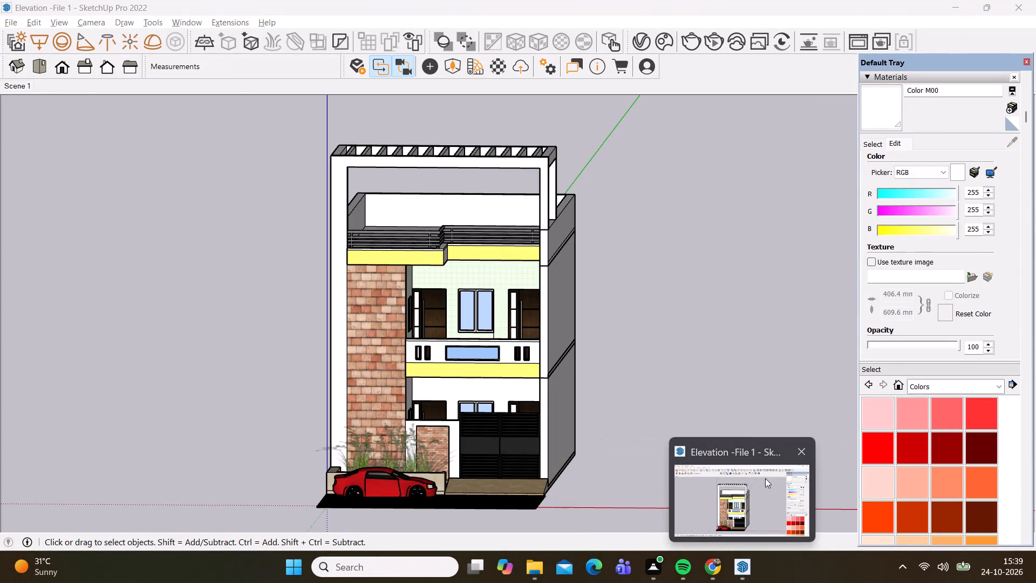
click(604, 340)
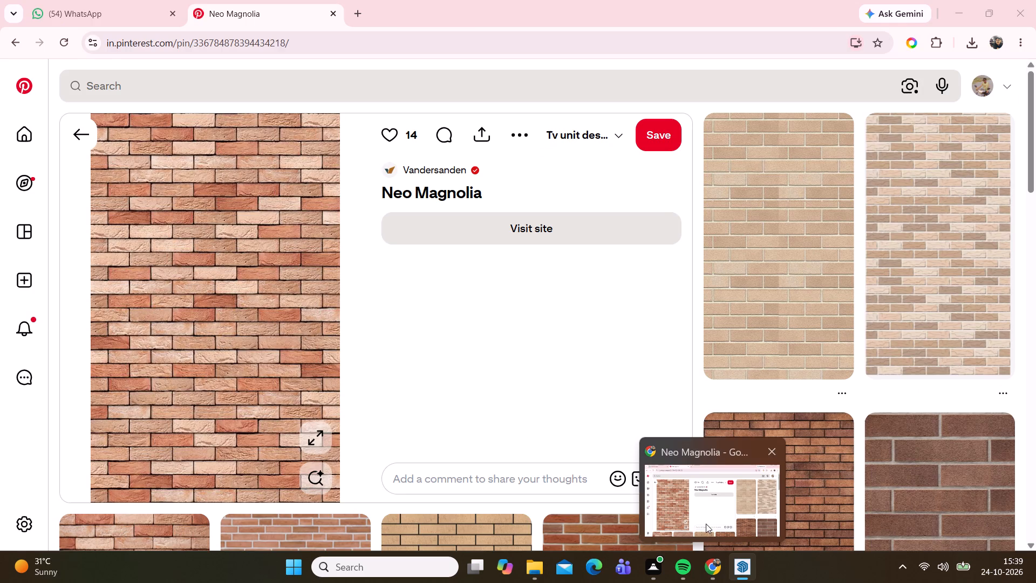
Switch to the Chrome window with the Neo Magnolia brick page on Pinterest.
click(718, 498)
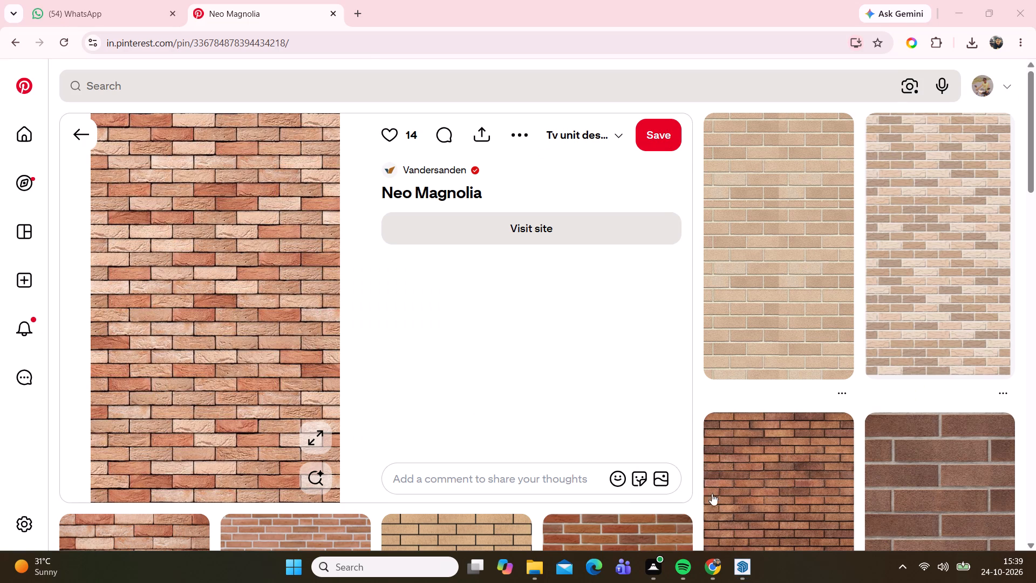
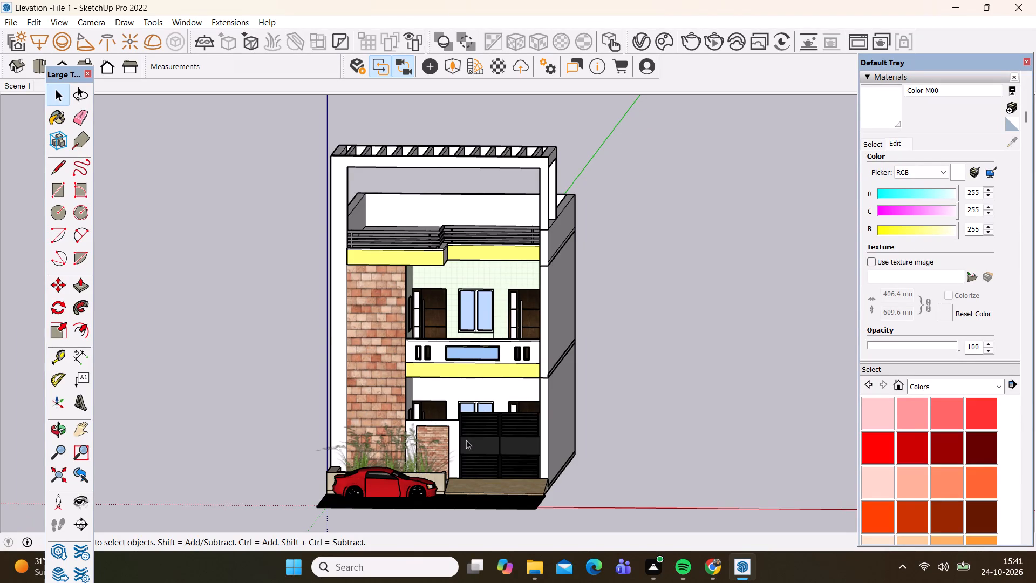
Inspect the house elevation from several angles, including the balcony, brick-clad wall, upper-floor door and side window.
scroll(441, 429, up, 4)
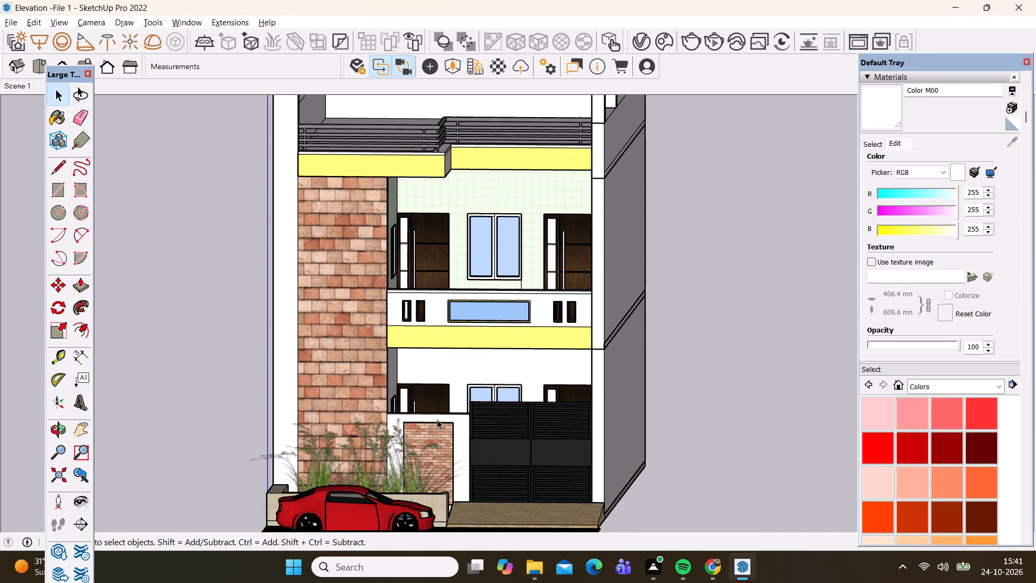
scroll(434, 391, down, 2)
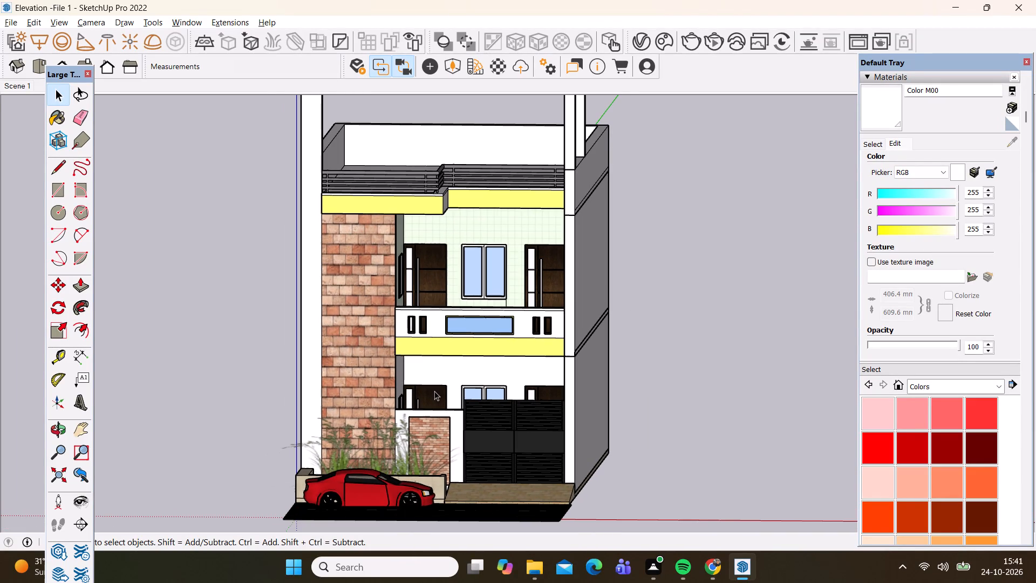
middle_drag(414, 488, 441, 494)
scroll(418, 425, down, 4)
scroll(391, 324, up, 5)
scroll(444, 407, up, 2)
middle_drag(483, 443, 452, 405)
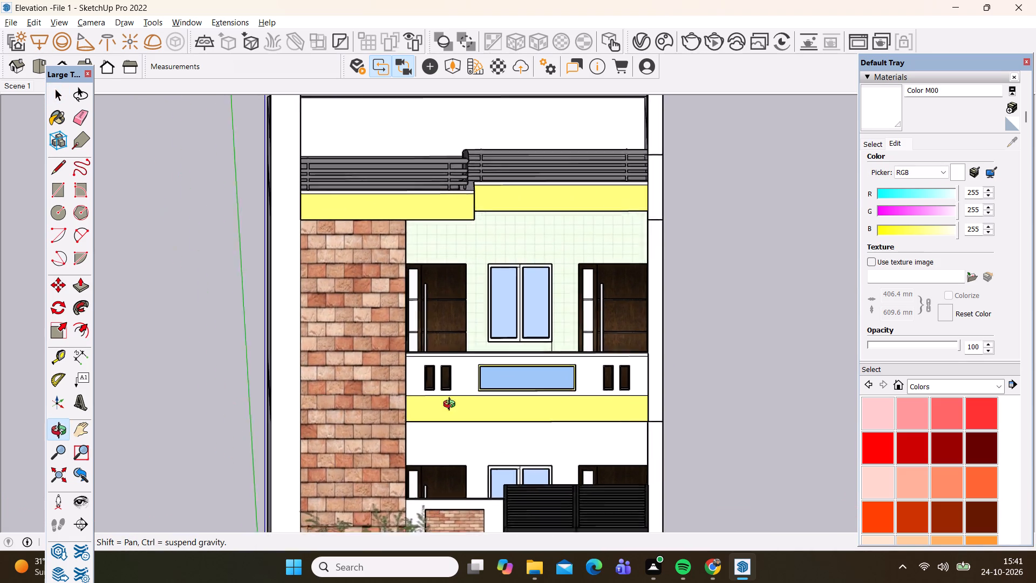
middle_drag(452, 405, 462, 391)
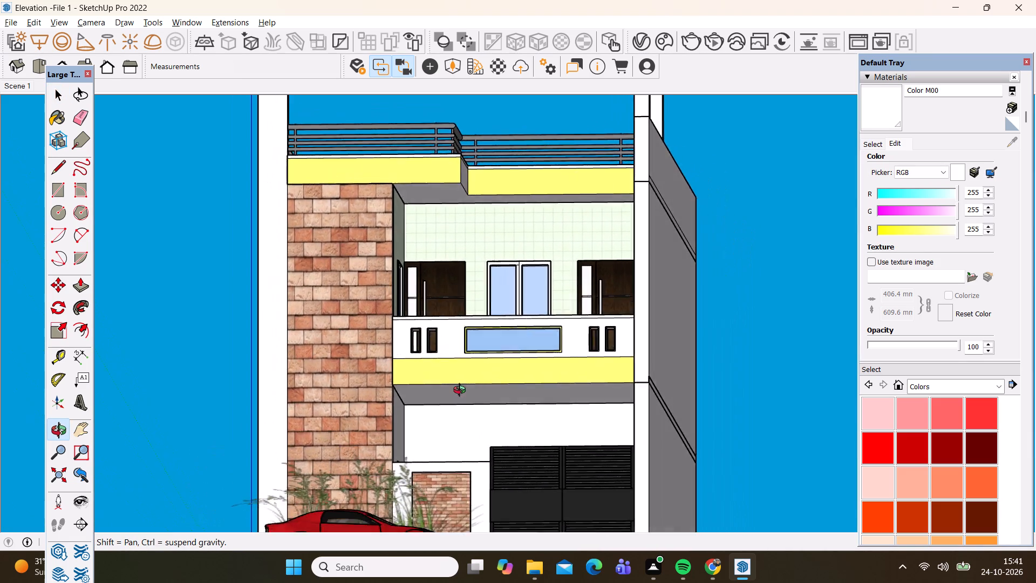
middle_drag(462, 391, 464, 419)
scroll(462, 418, down, 2)
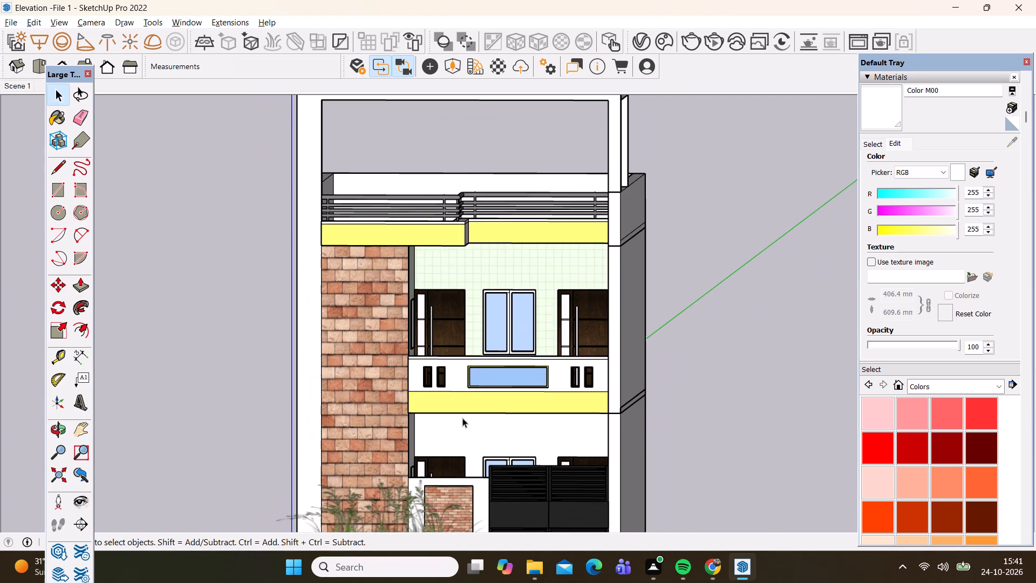
scroll(462, 418, down, 2)
scroll(453, 303, down, 3)
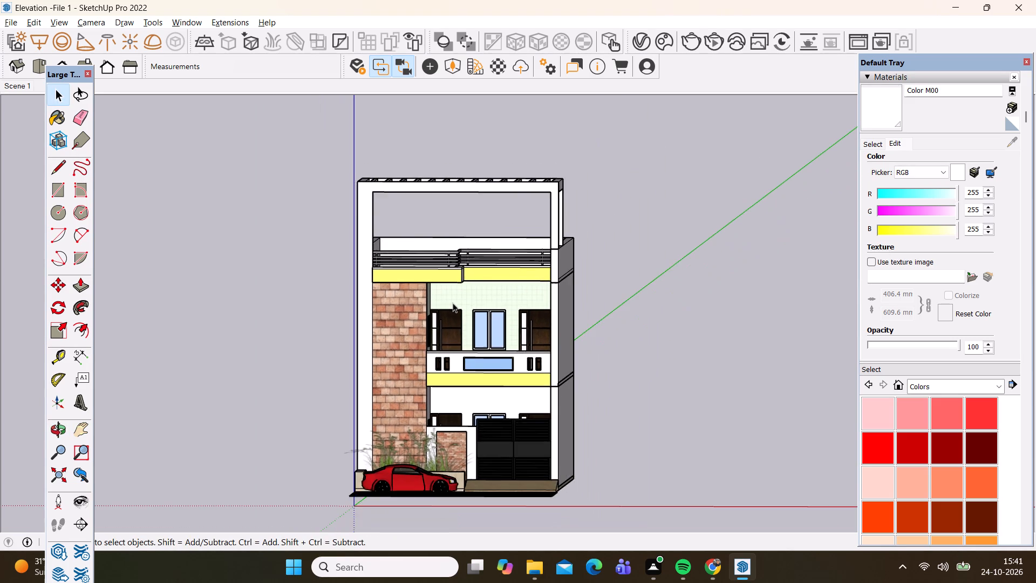
scroll(453, 303, down, 2)
scroll(398, 425, up, 3)
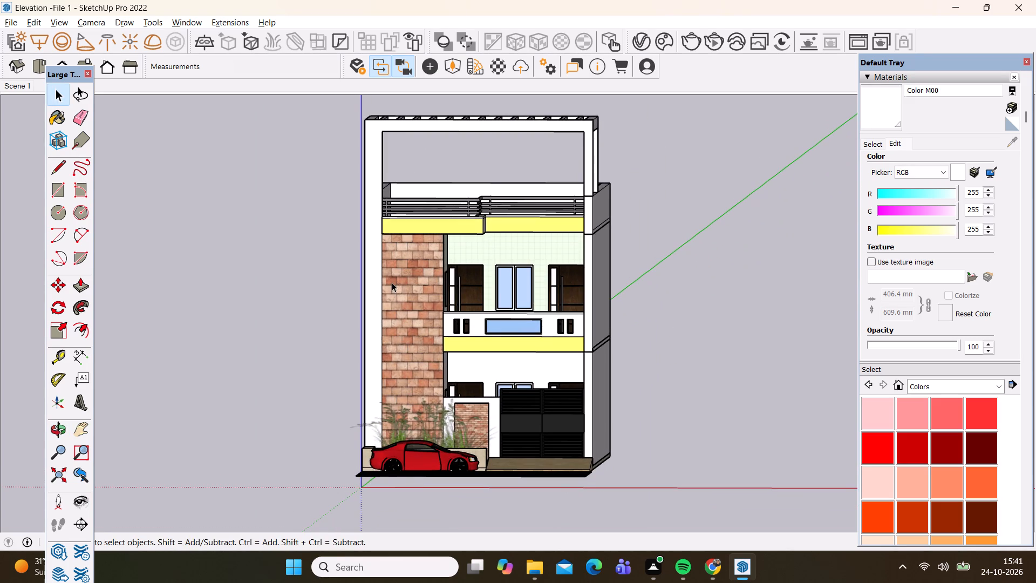
scroll(393, 281, down, 1)
middle_drag(393, 282, 382, 317)
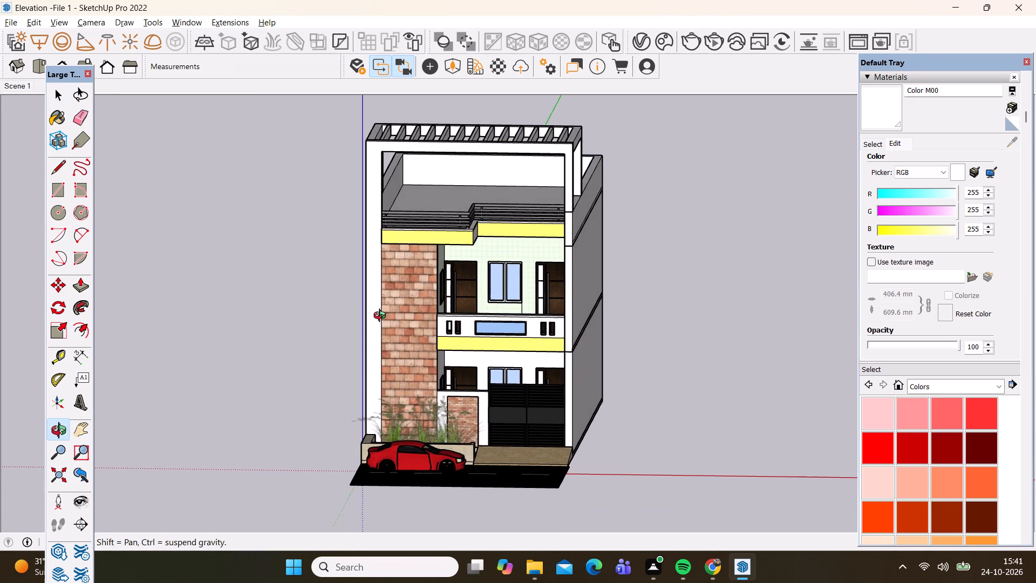
middle_drag(382, 317, 367, 312)
scroll(447, 226, up, 2)
scroll(442, 276, up, 3)
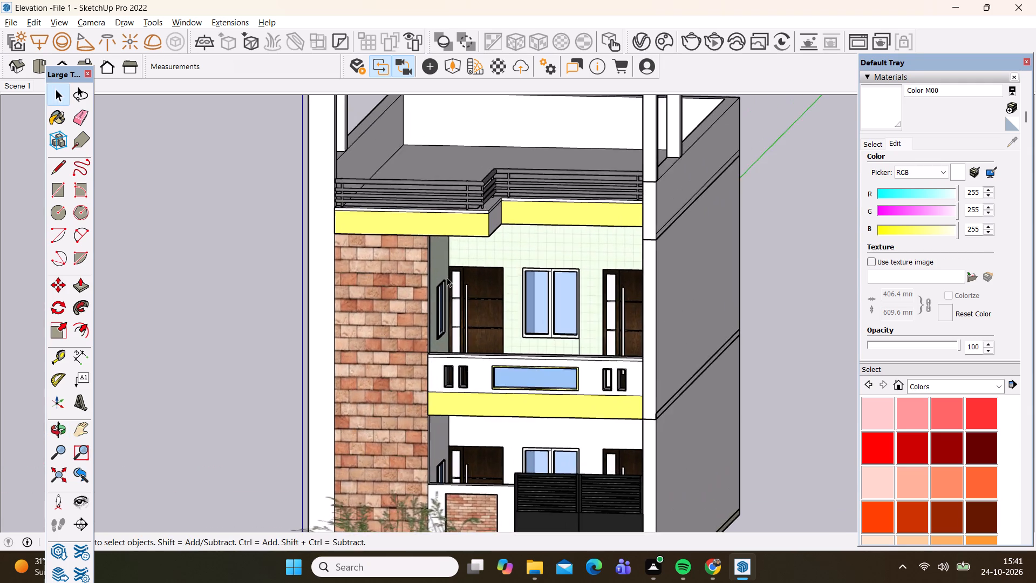
scroll(450, 302, up, 9)
scroll(412, 241, up, 3)
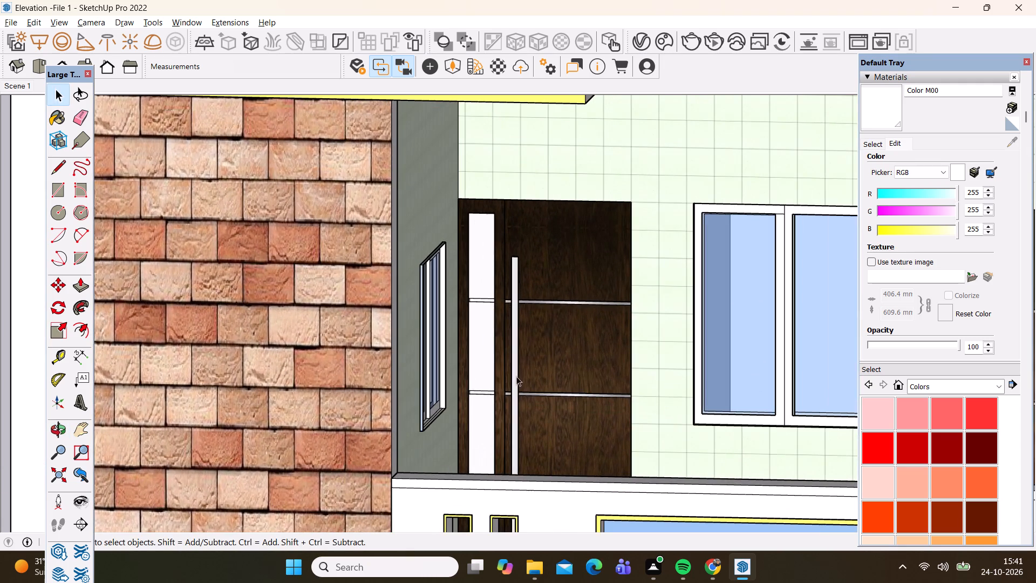
middle_drag(516, 376, 495, 391)
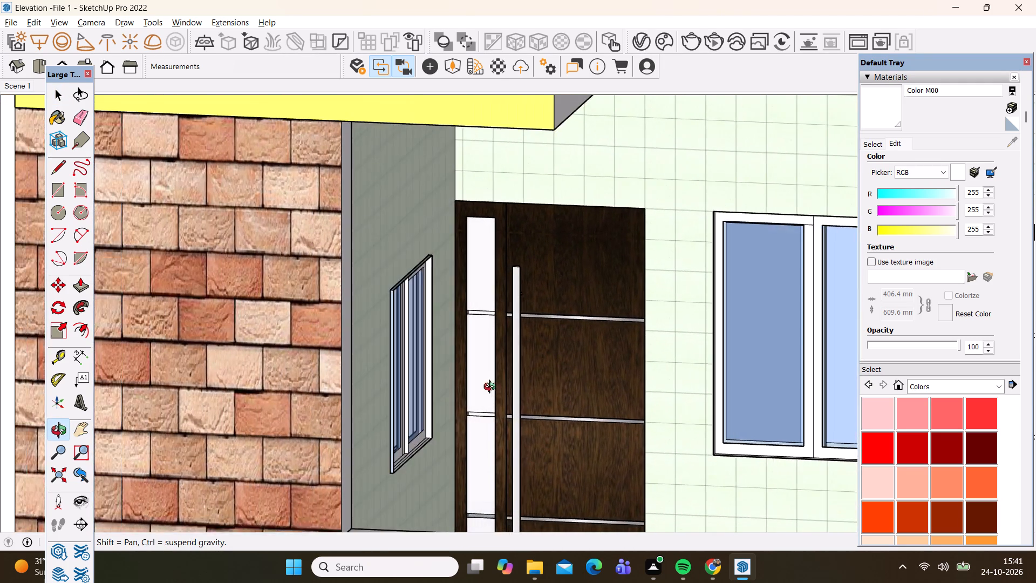
scroll(316, 335, down, 9)
scroll(261, 348, up, 6)
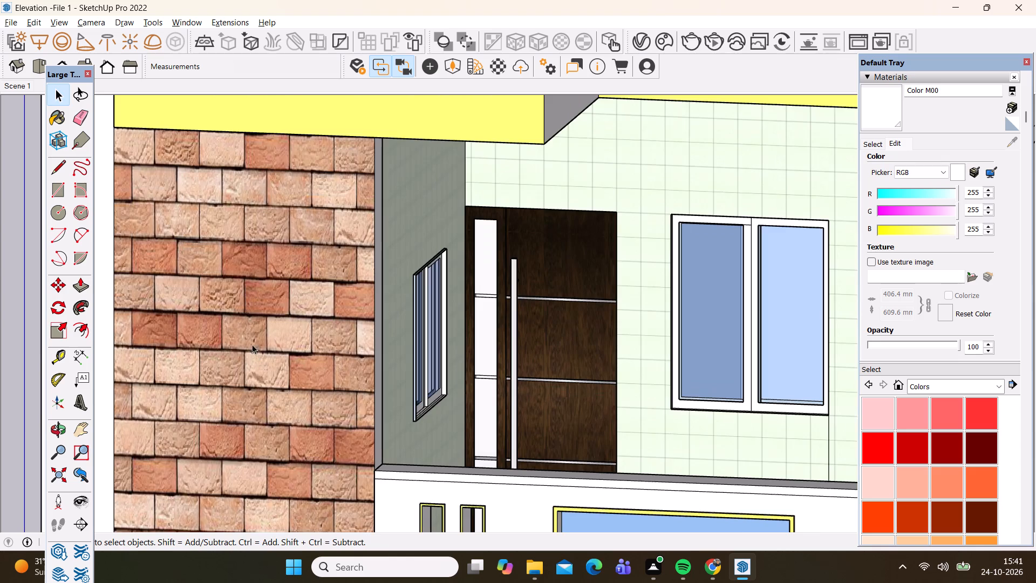
scroll(327, 278, up, 4)
scroll(398, 269, up, 3)
scroll(304, 278, down, 6)
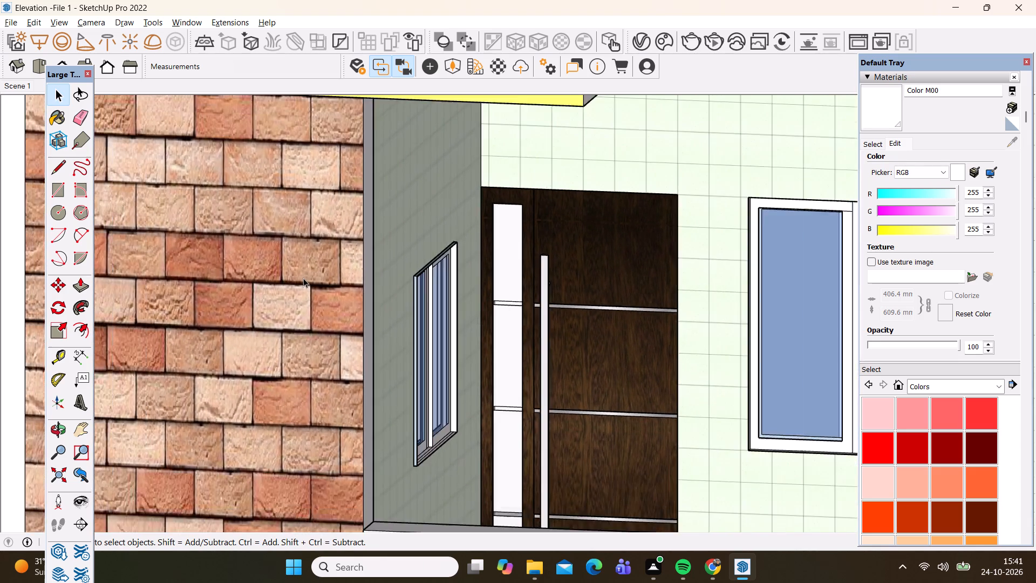
scroll(303, 278, down, 18)
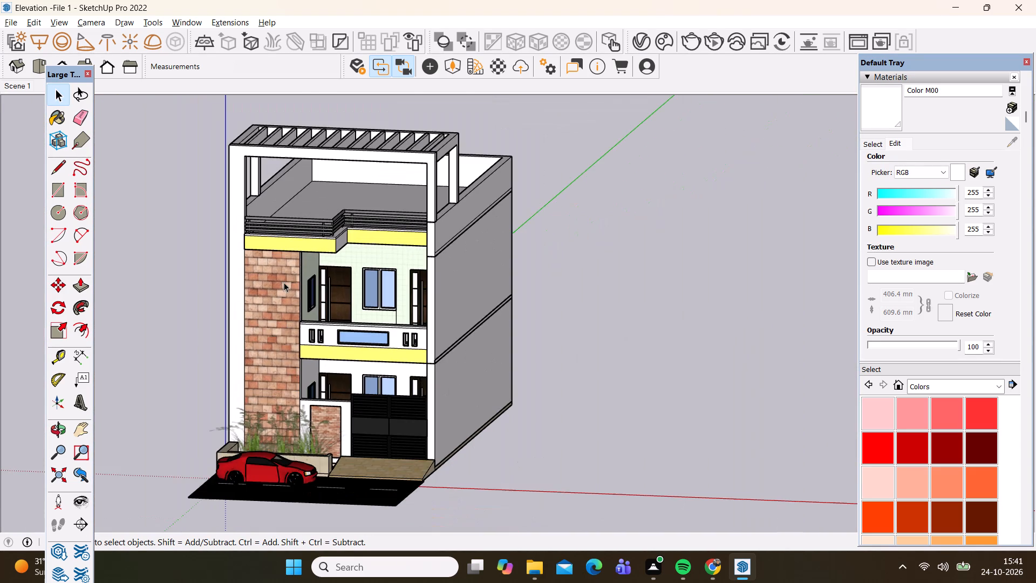
Frame the whole front elevation slightly from above and update Scene 1 with this view.
middle_drag(260, 329, 301, 318)
scroll(267, 332, down, 1)
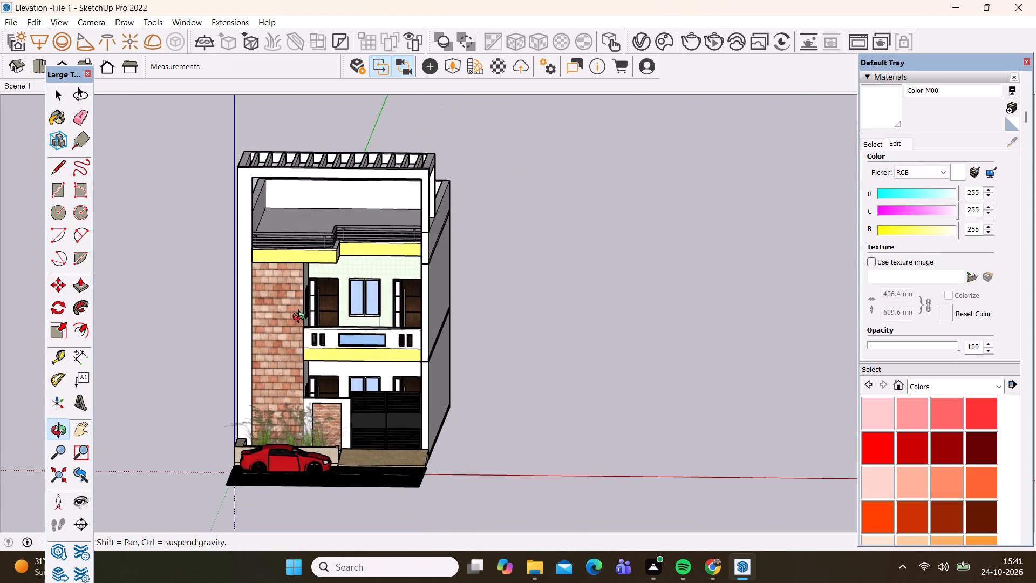
middle_drag(301, 318, 302, 312)
scroll(265, 290, up, 3)
scroll(265, 290, down, 1)
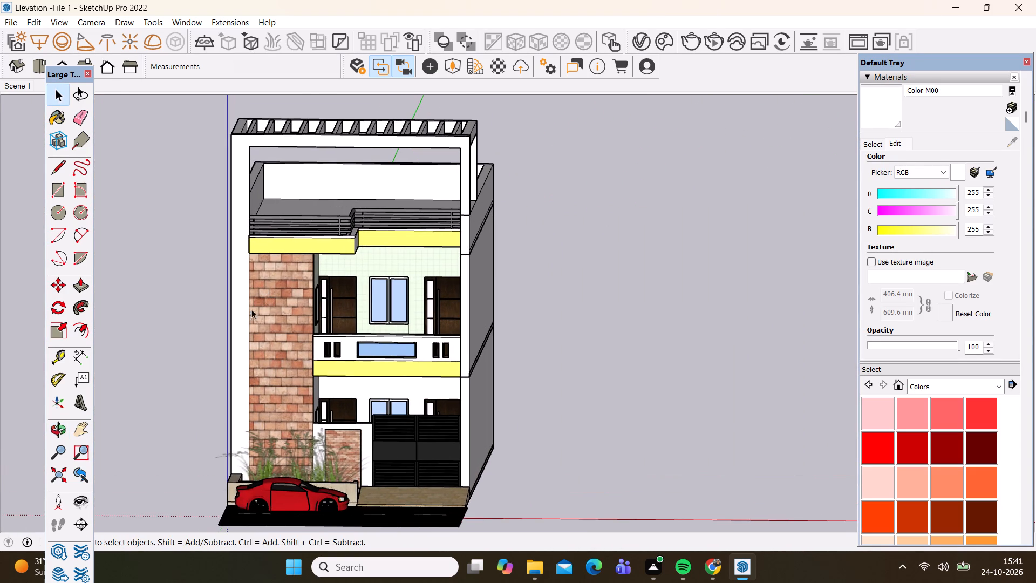
scroll(242, 323, up, 1)
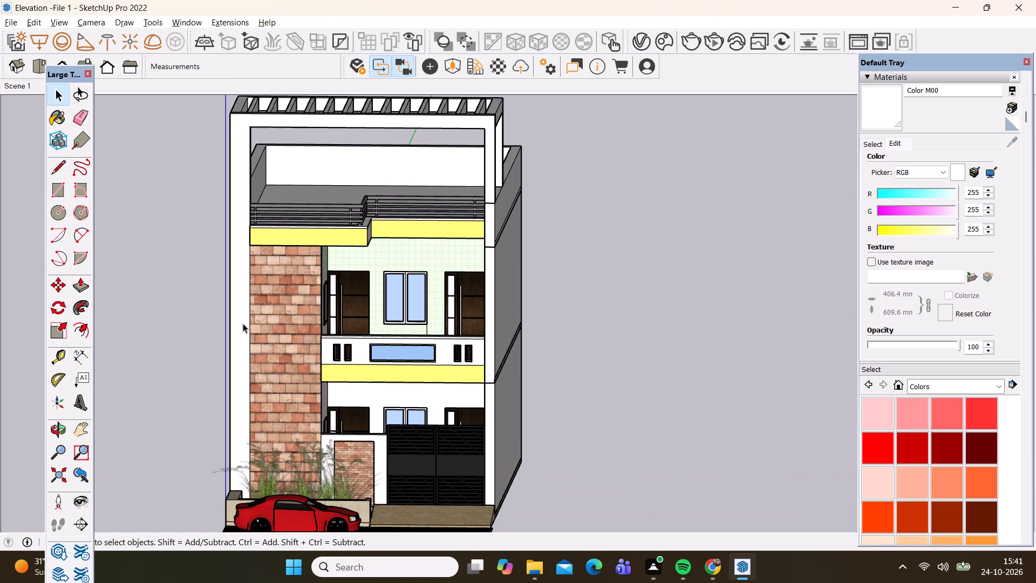
scroll(253, 375, down, 1)
middle_drag(253, 375, 254, 362)
scroll(194, 344, up, 1)
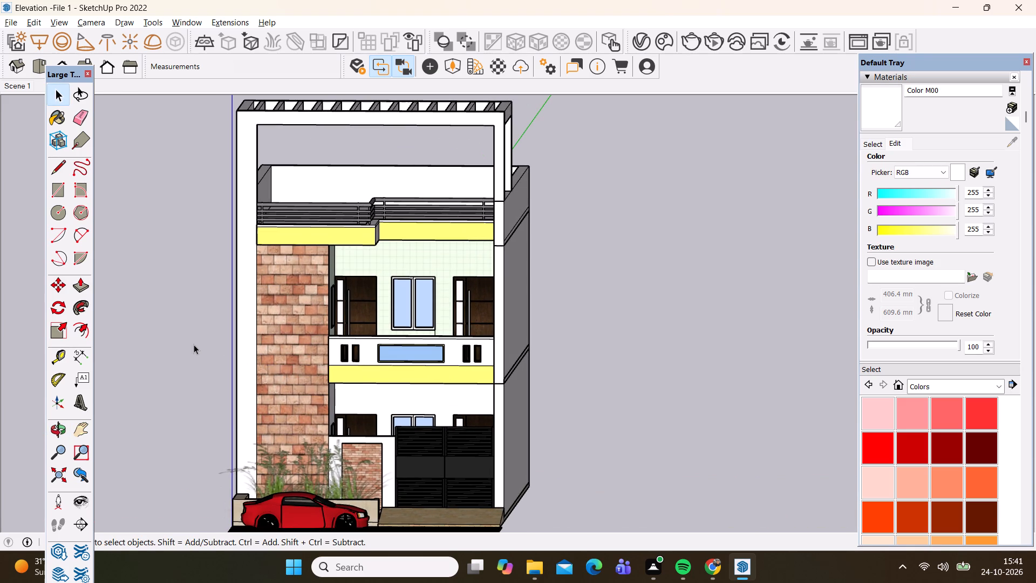
middle_click(240, 345)
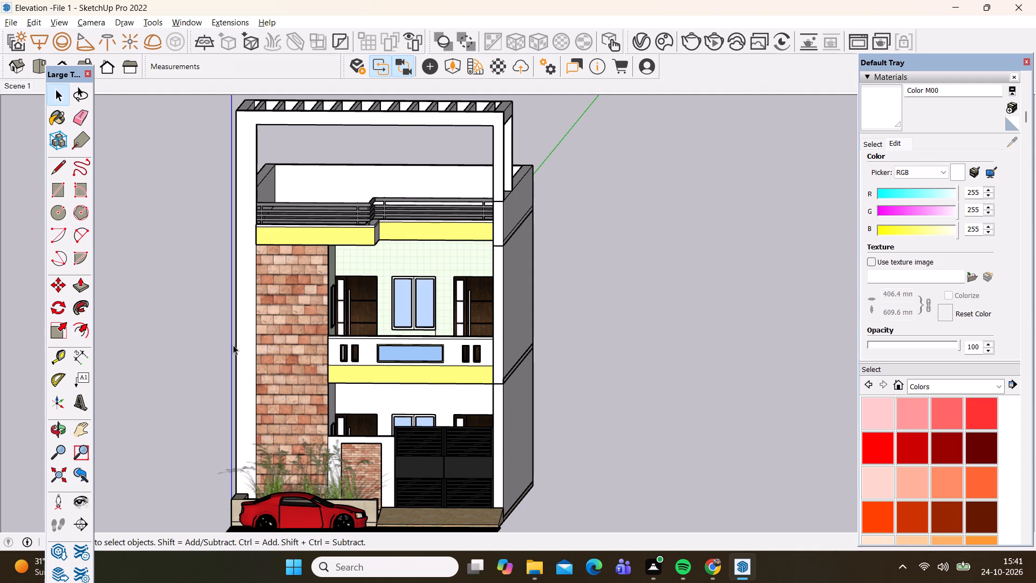
right_click(4, 86)
click(25, 139)
Pause Enscape's live updates for the model.
click(377, 69)
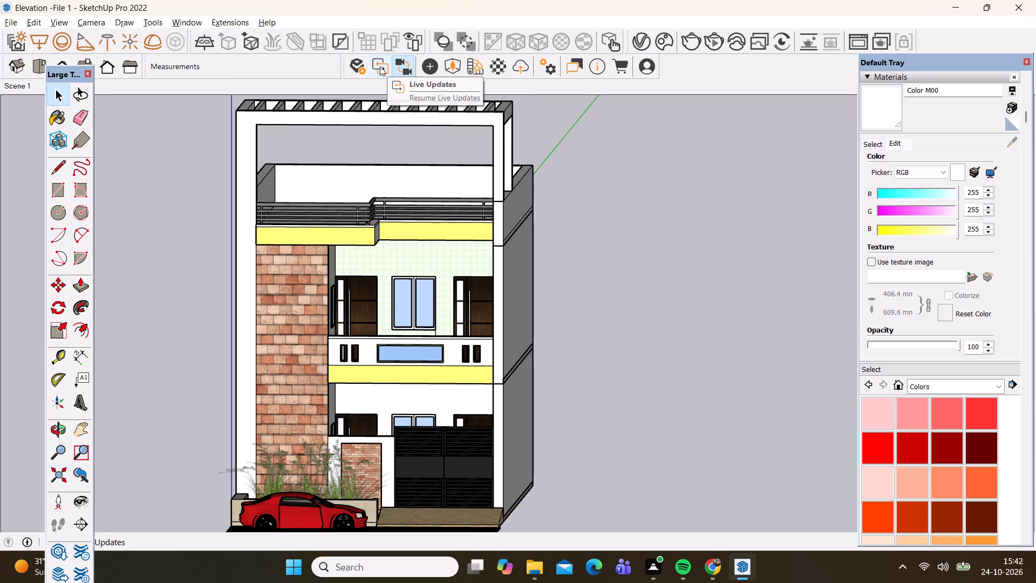
Start Enscape to open the render window for the elevation.
click(360, 65)
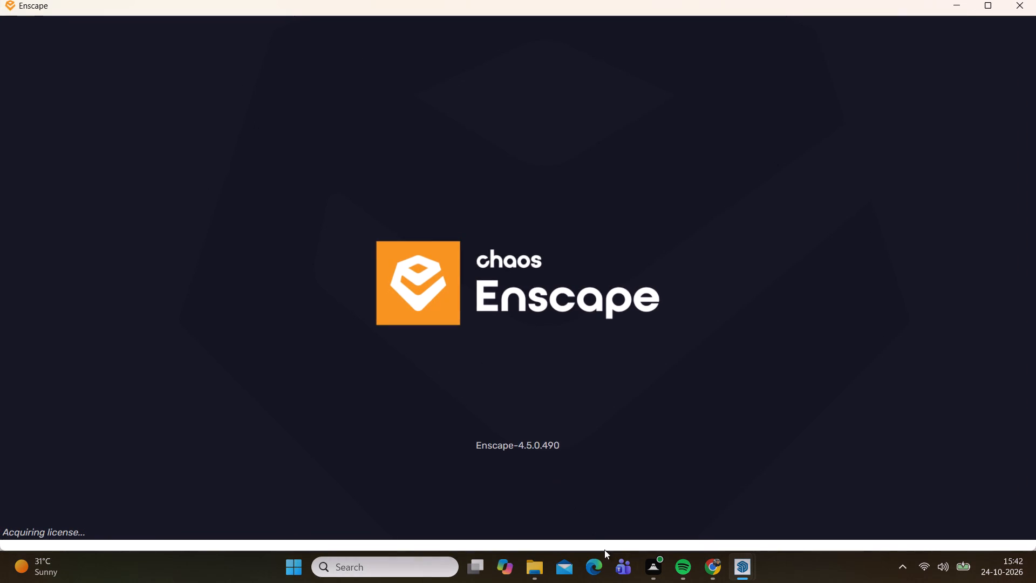
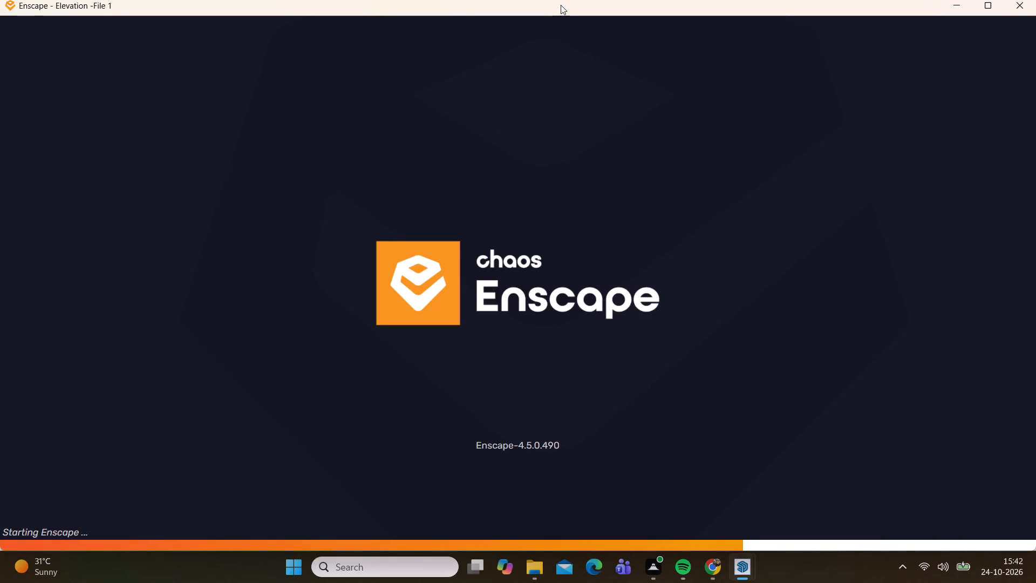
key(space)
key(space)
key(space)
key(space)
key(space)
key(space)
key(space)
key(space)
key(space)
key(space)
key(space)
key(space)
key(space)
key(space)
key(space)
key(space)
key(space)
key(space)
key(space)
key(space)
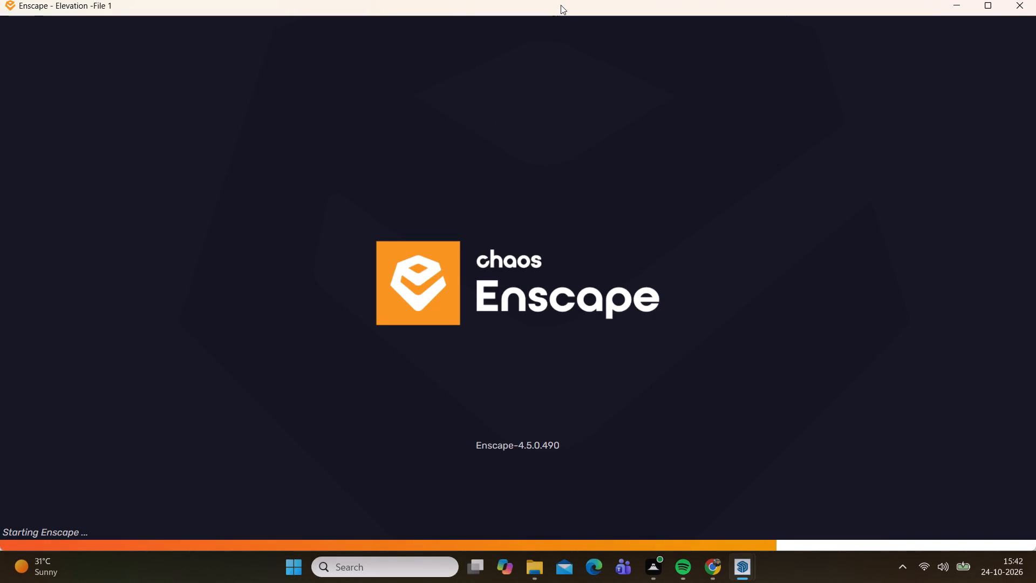
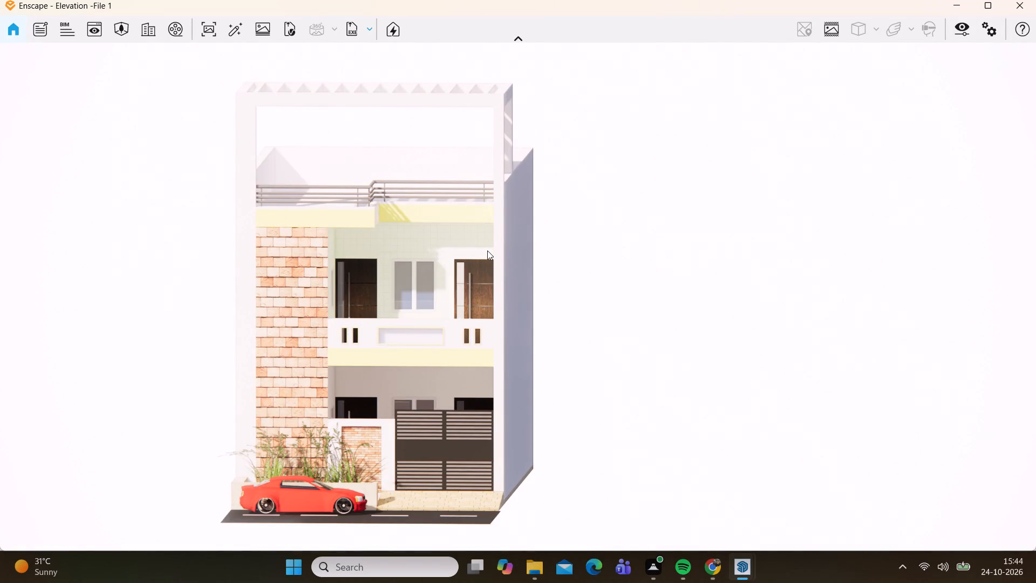
Lower the camera exposure to 15% in the Enscape visual settings.
scroll(487, 250, down, 1)
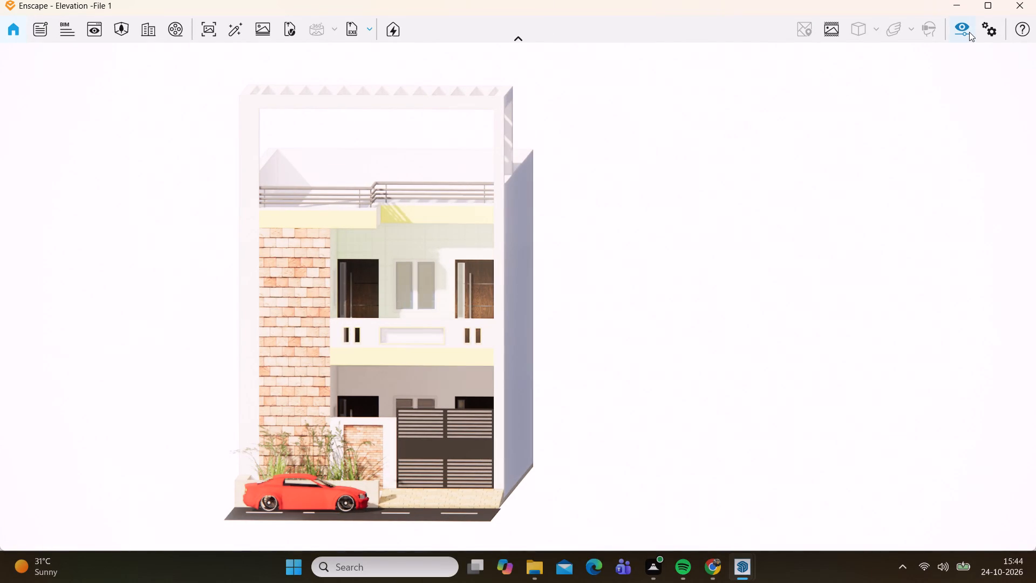
click(970, 29)
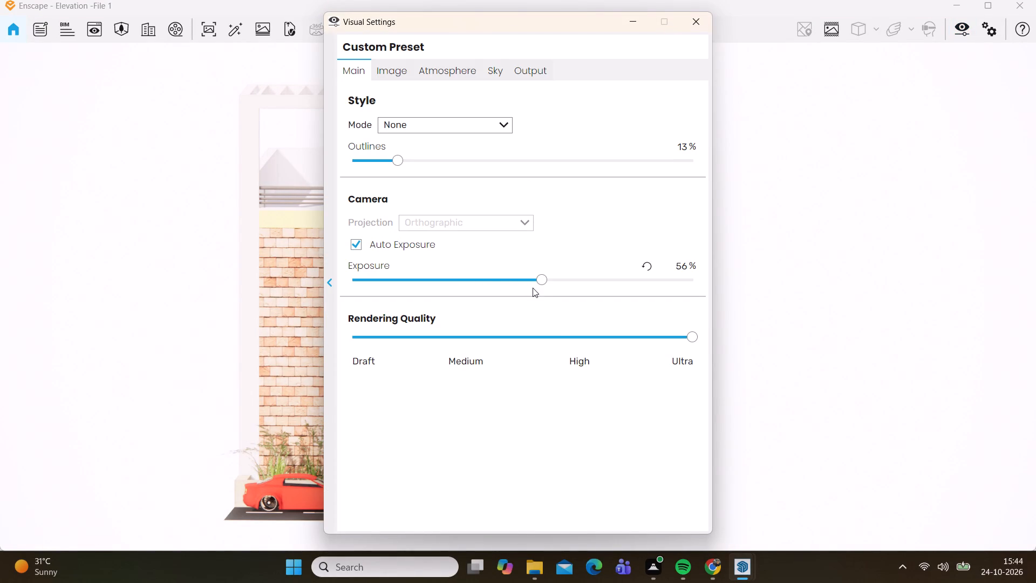
drag(539, 279, 376, 282)
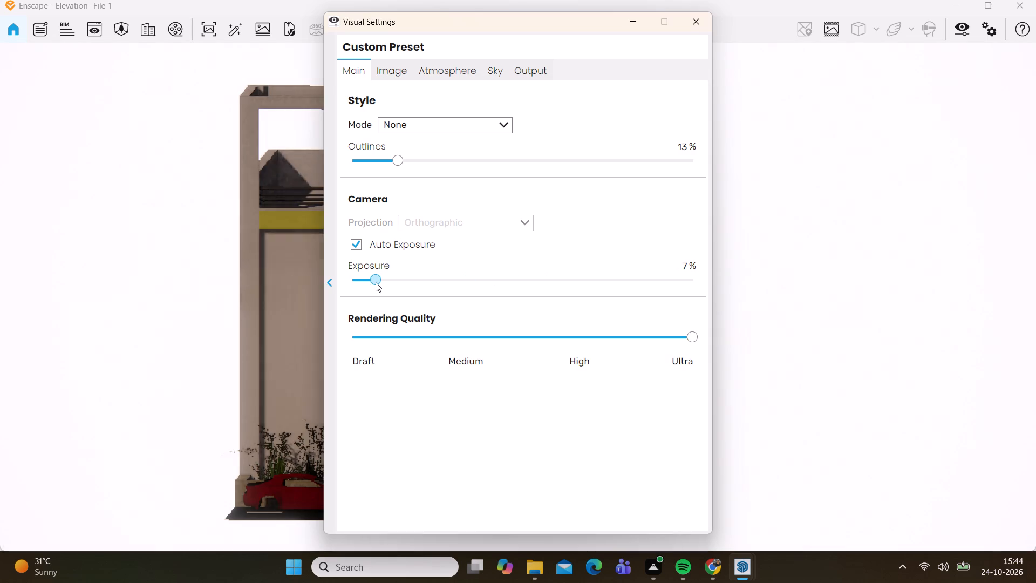
drag(376, 282, 387, 281)
drag(387, 281, 571, 330)
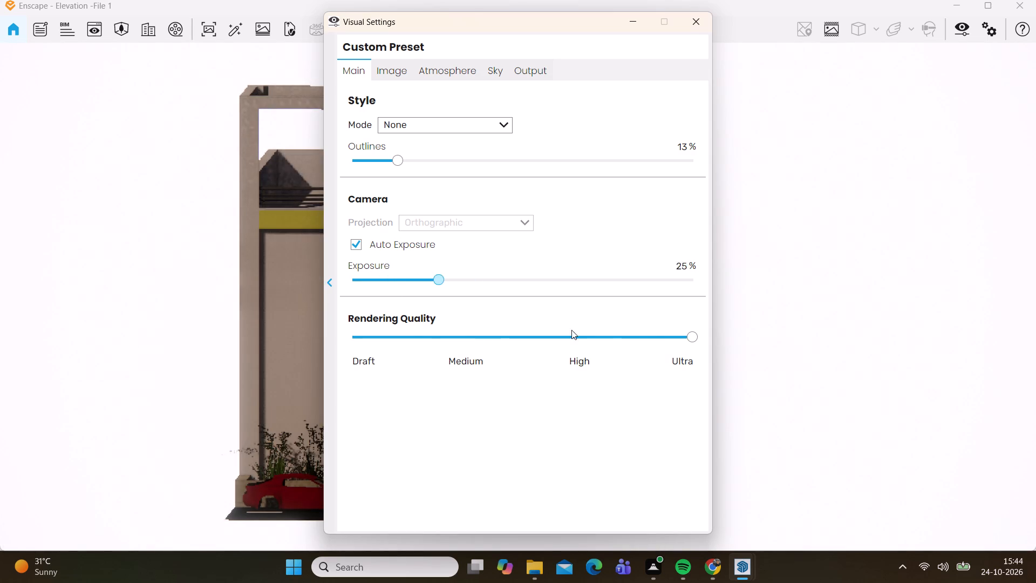
drag(571, 330, 405, 286)
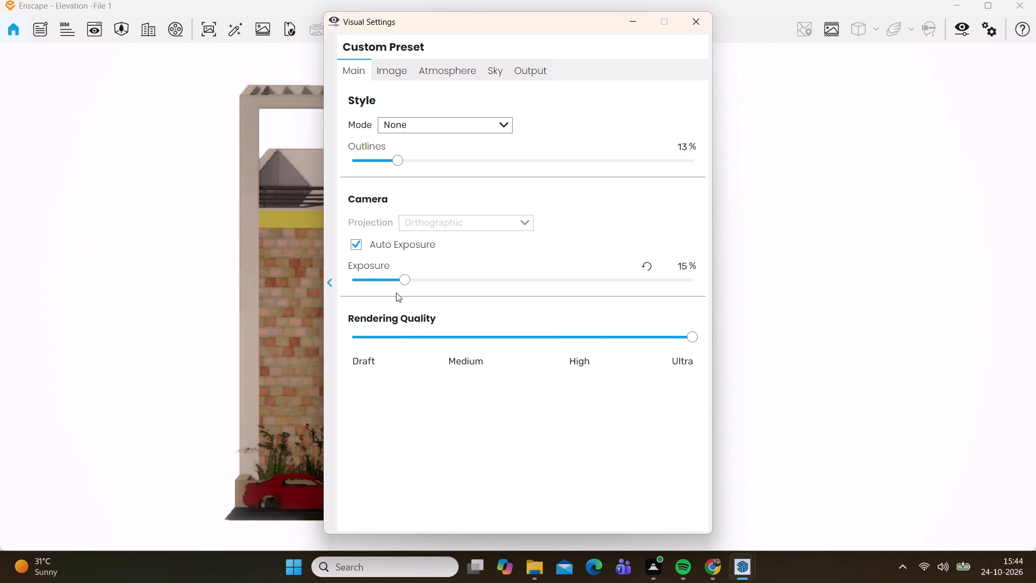
Set the image corrections to -23% highlights and -77% shadows.
click(385, 68)
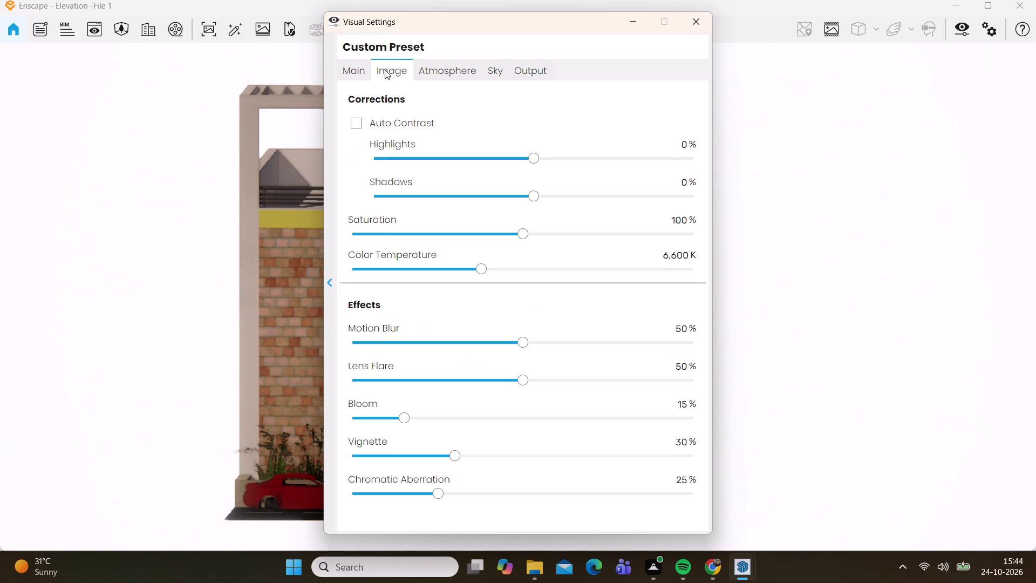
drag(535, 157, 497, 159)
drag(535, 196, 412, 204)
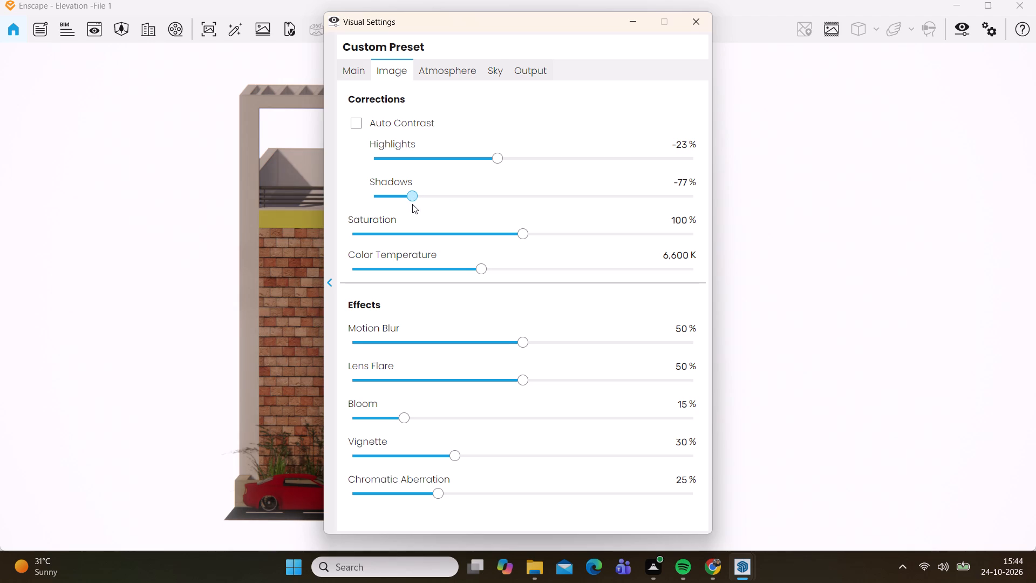
drag(412, 204, 412, 203)
Reduce the image saturation to 79%.
drag(523, 231, 481, 231)
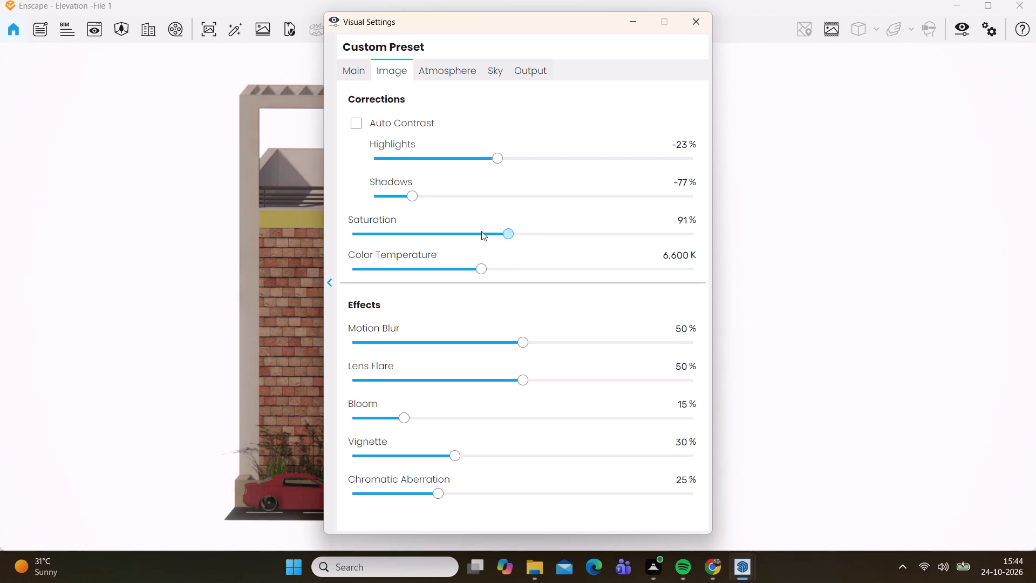
drag(481, 231, 378, 228)
click(378, 228)
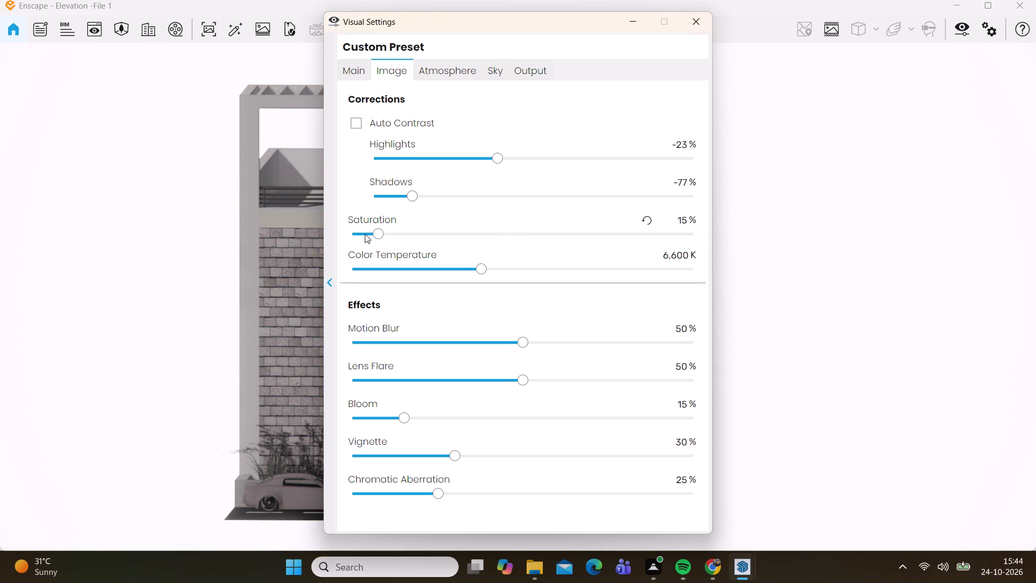
drag(377, 235, 432, 241)
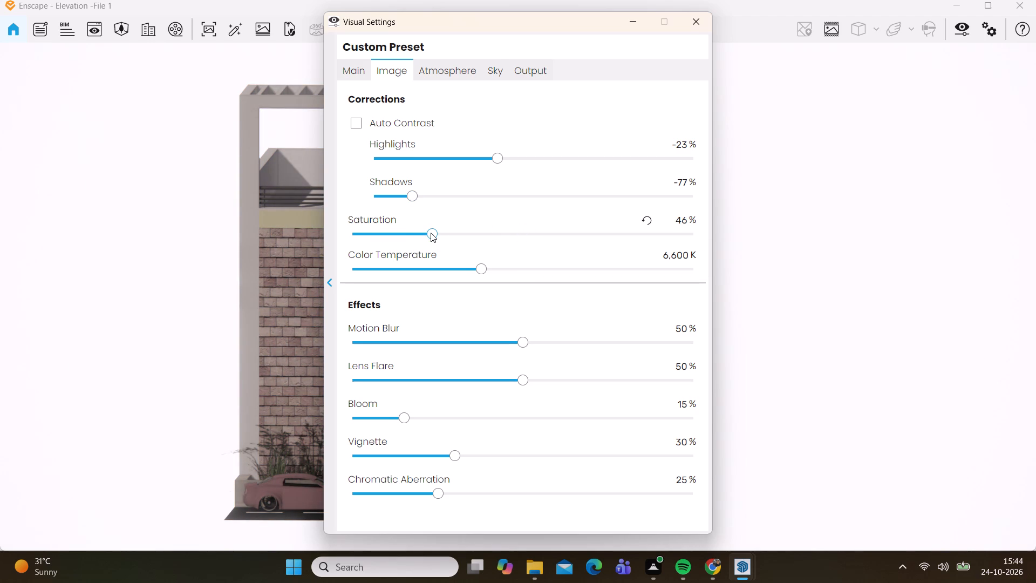
drag(431, 233, 455, 236)
drag(456, 236, 487, 240)
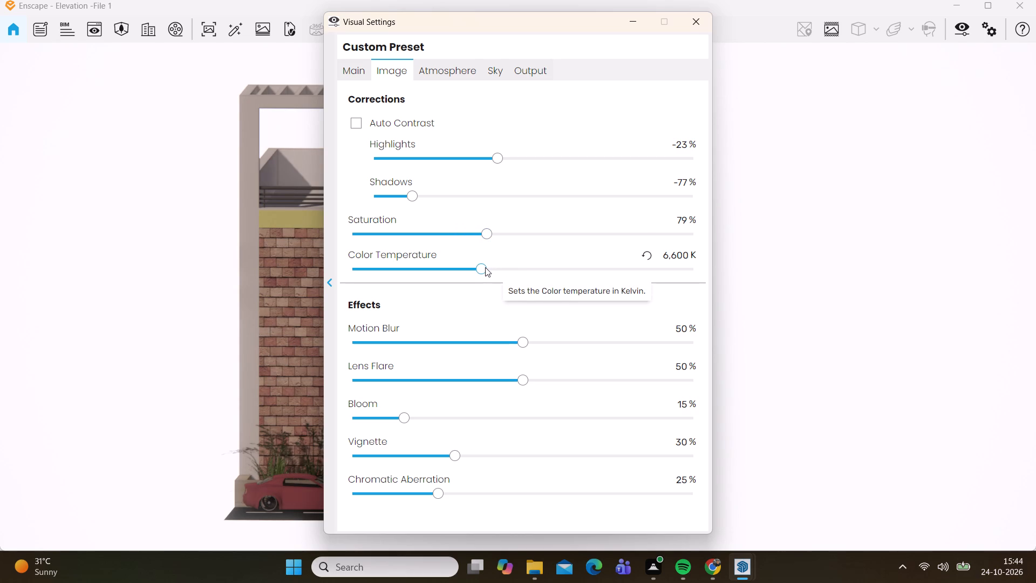
Set the image color temperature to 5,670 K.
drag(478, 268, 437, 273)
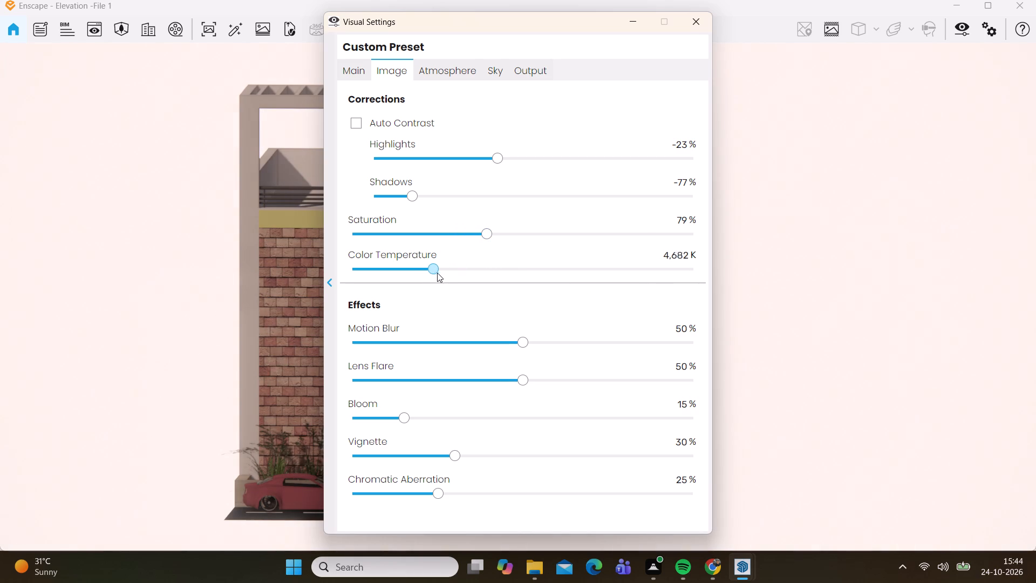
drag(437, 273, 439, 273)
drag(439, 273, 458, 269)
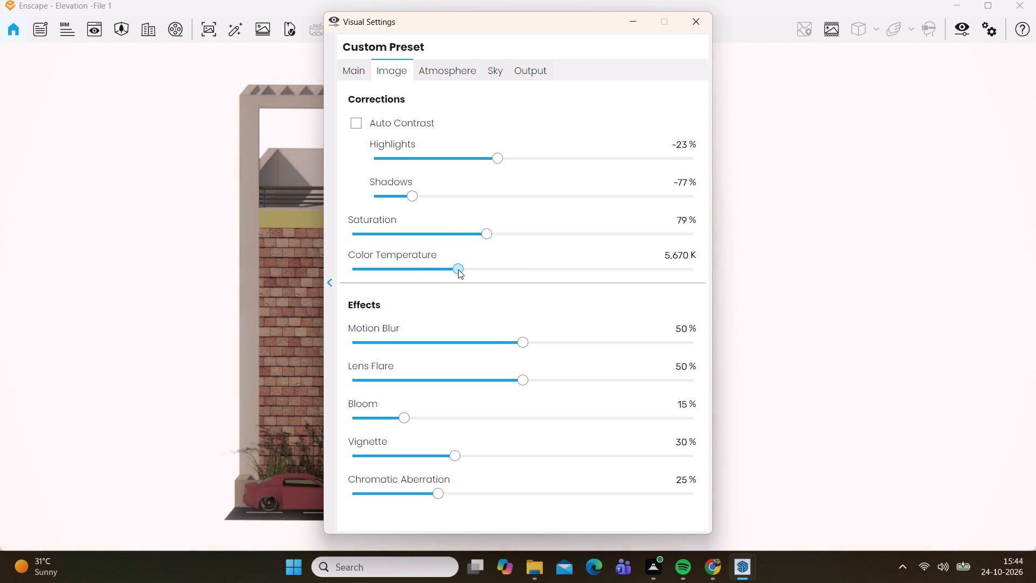
drag(458, 269, 458, 269)
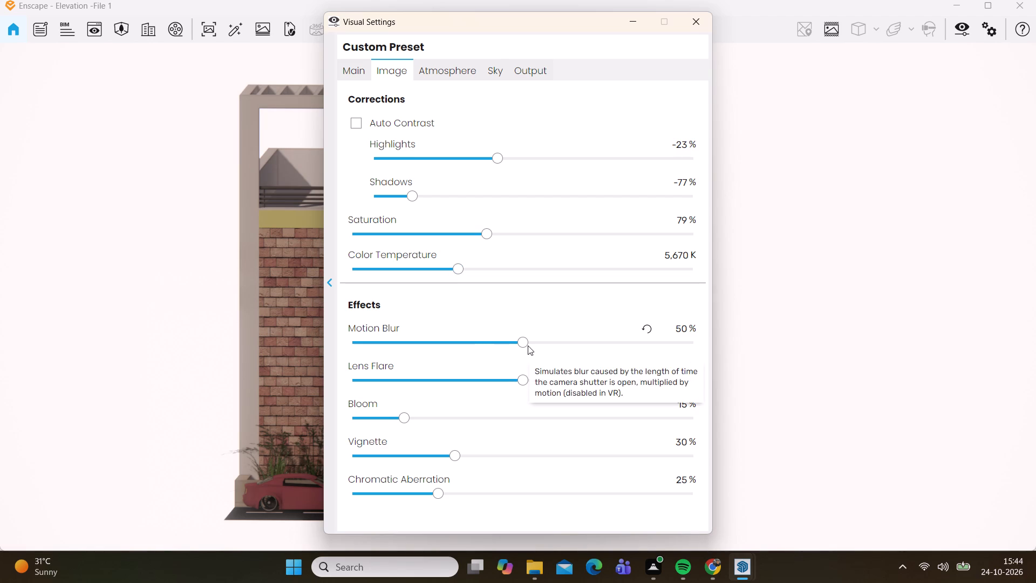
Reduce the motion blur effect to 39% and the vignette effect to 17%.
drag(522, 339, 485, 340)
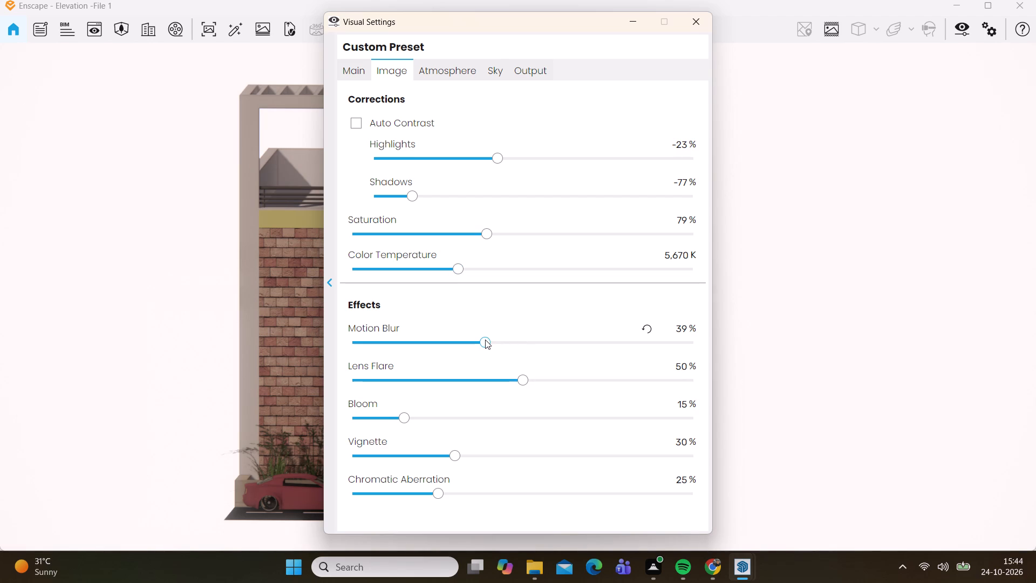
click(487, 344)
drag(453, 455, 406, 453)
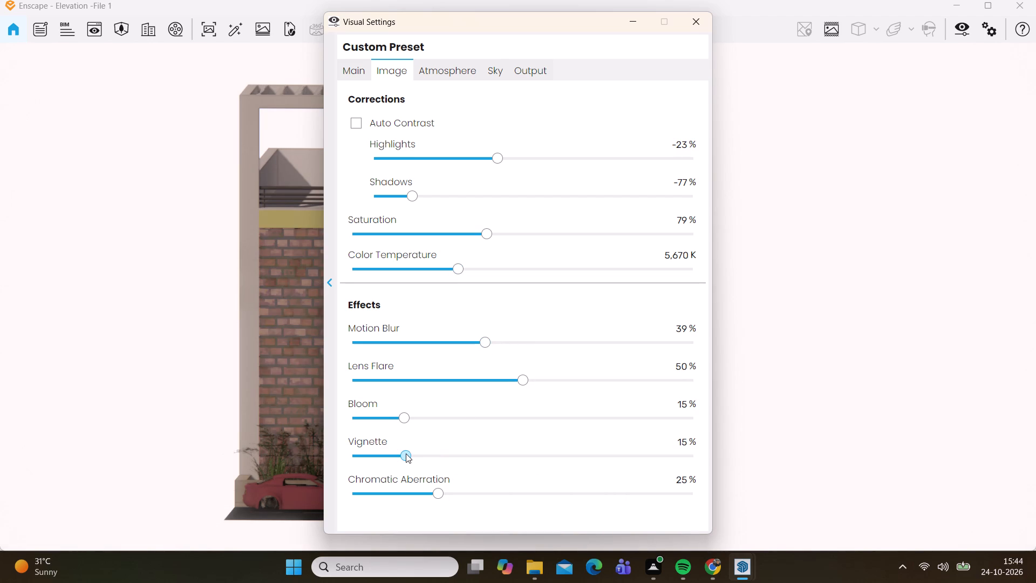
drag(406, 453, 411, 454)
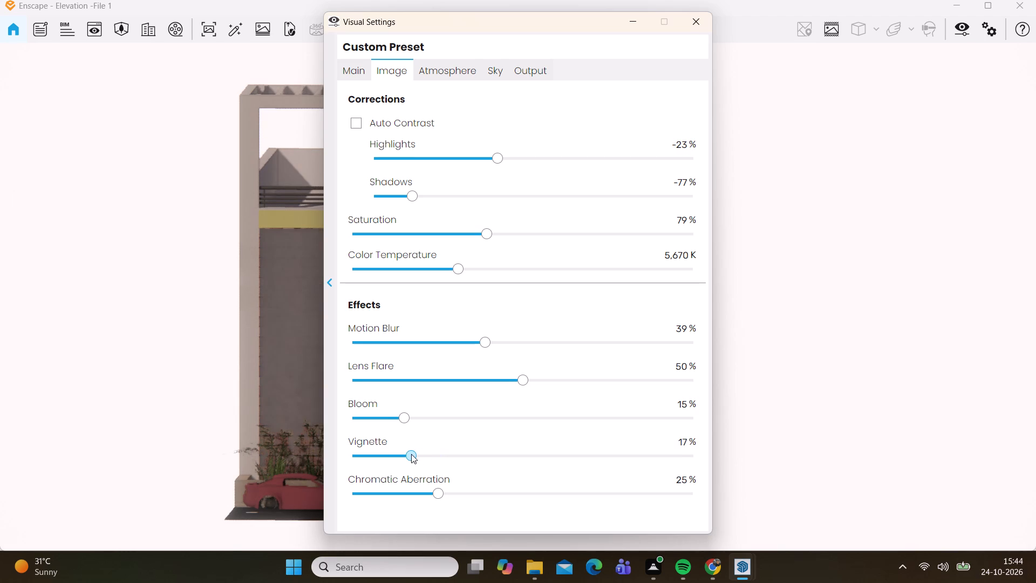
drag(411, 454, 415, 464)
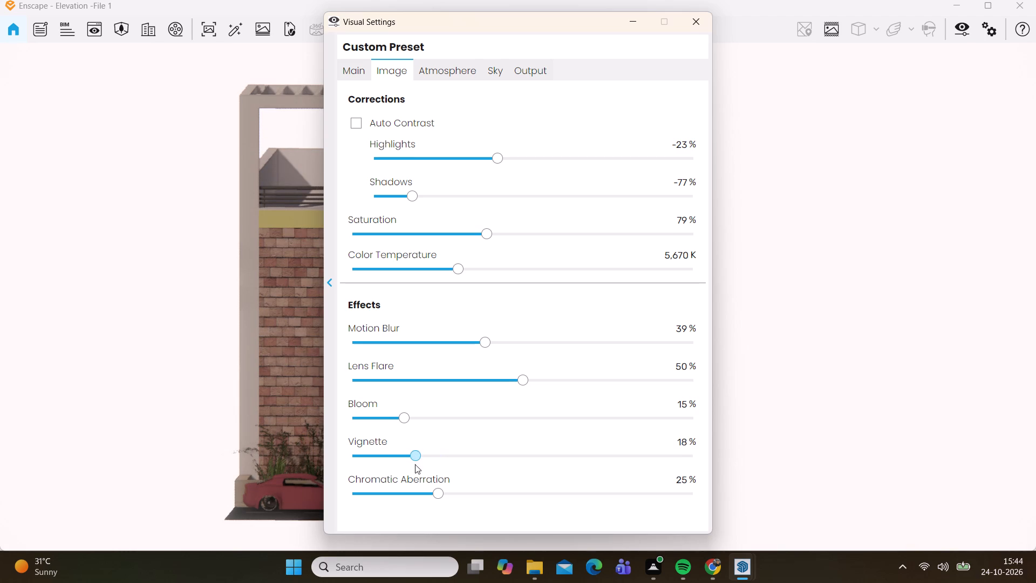
drag(415, 464, 412, 463)
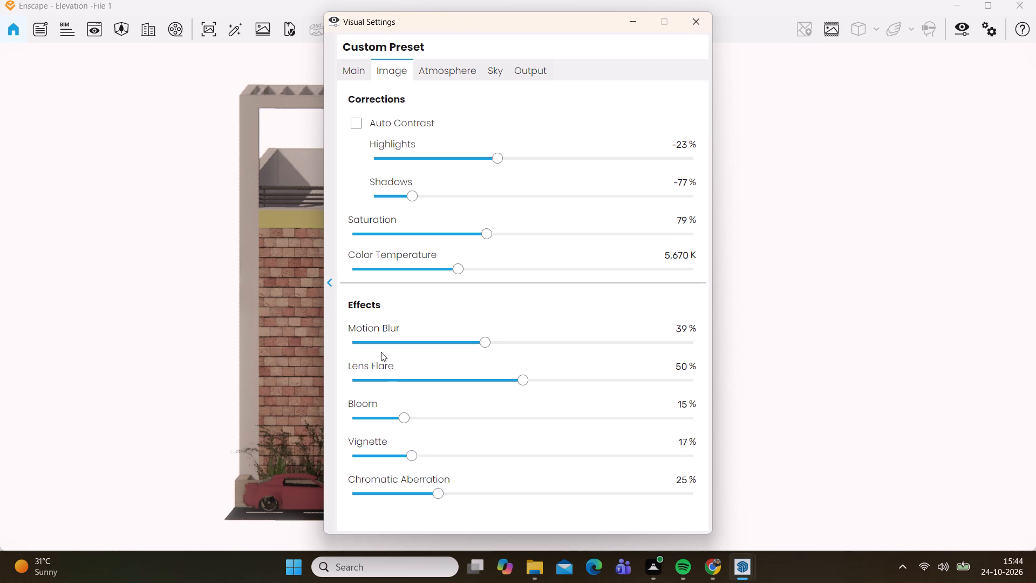
Reduce the lens flare effect to 46%.
drag(523, 381, 510, 380)
drag(510, 380, 509, 380)
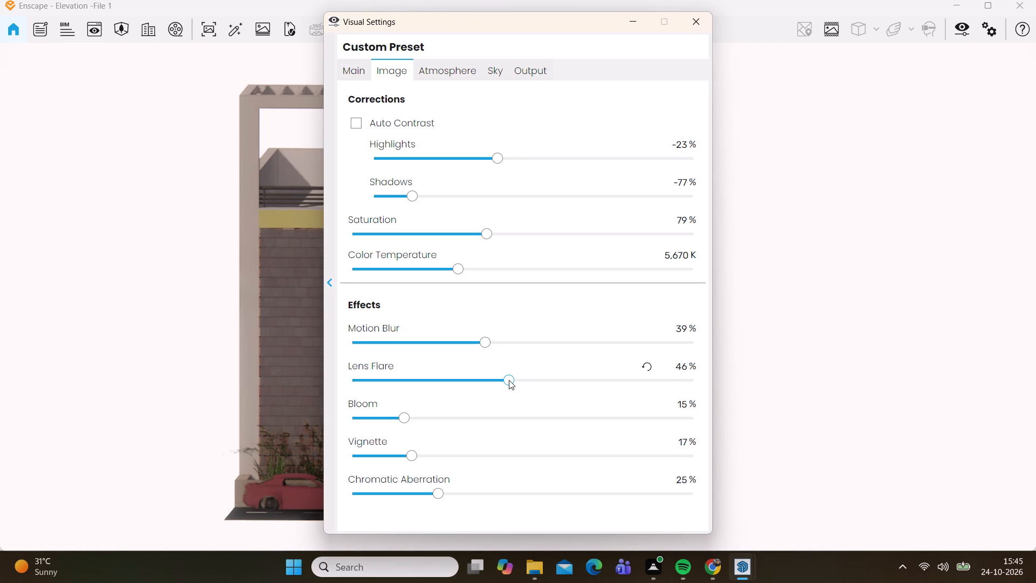
click(508, 379)
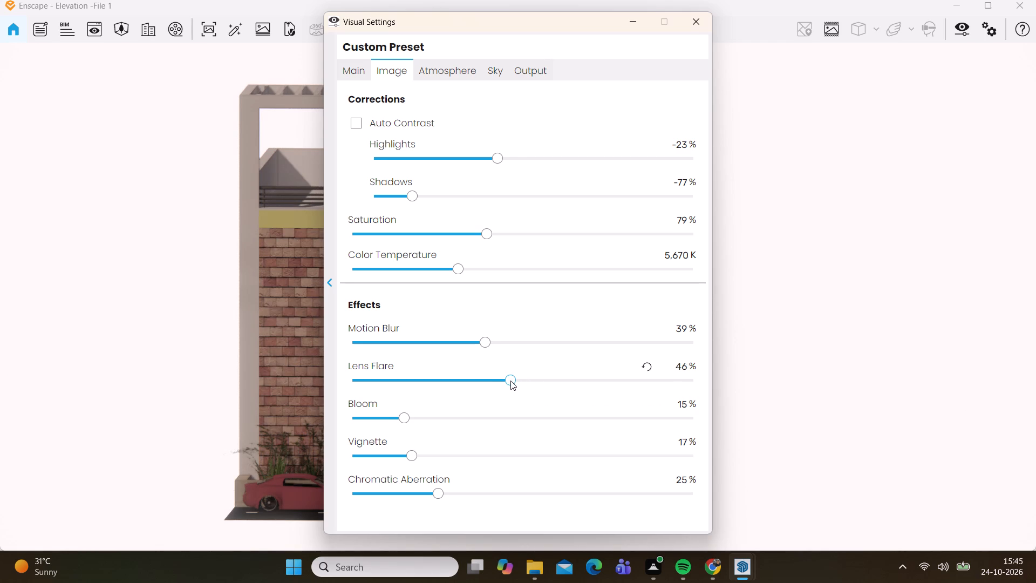
Set the night sky brightness in the atmosphere illumination settings to 74%.
click(455, 74)
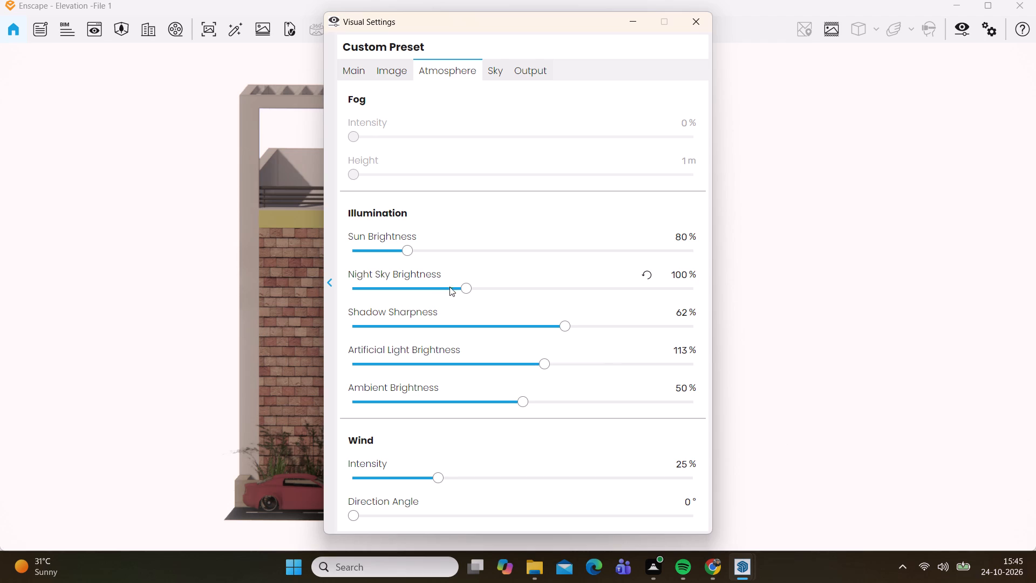
drag(467, 288, 451, 286)
drag(451, 286, 449, 295)
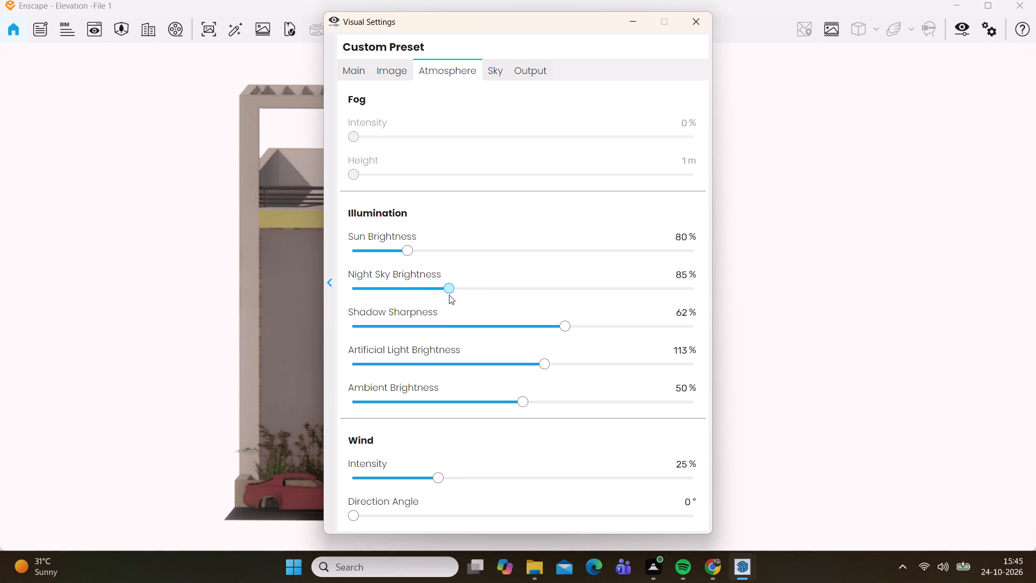
drag(449, 295, 442, 296)
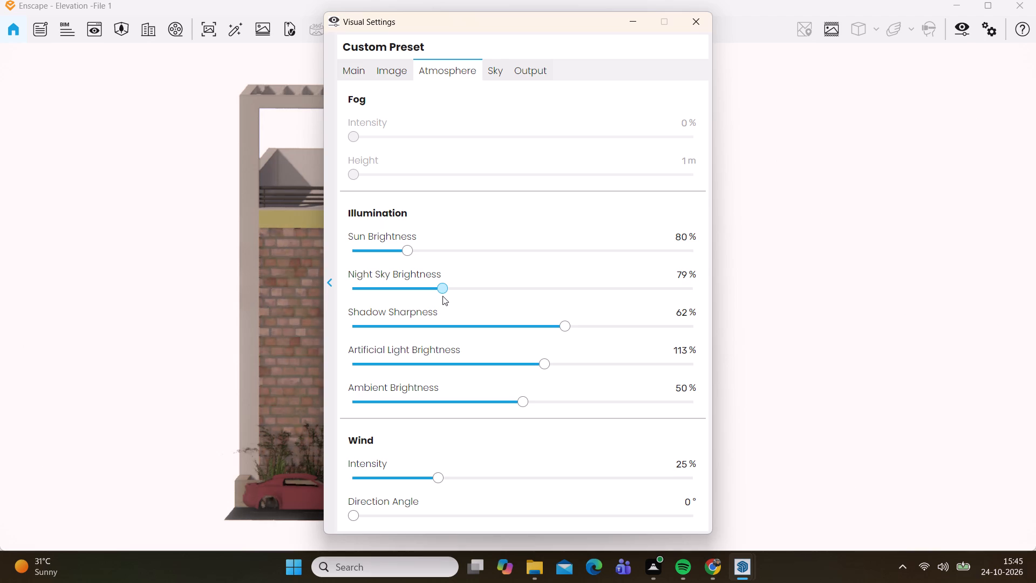
drag(442, 296, 439, 310)
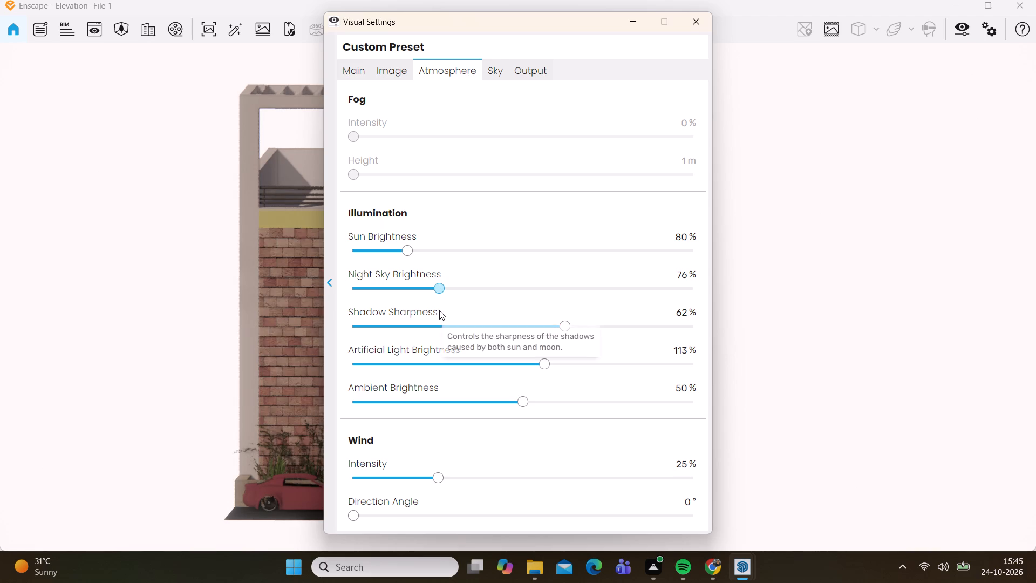
drag(439, 310, 407, 336)
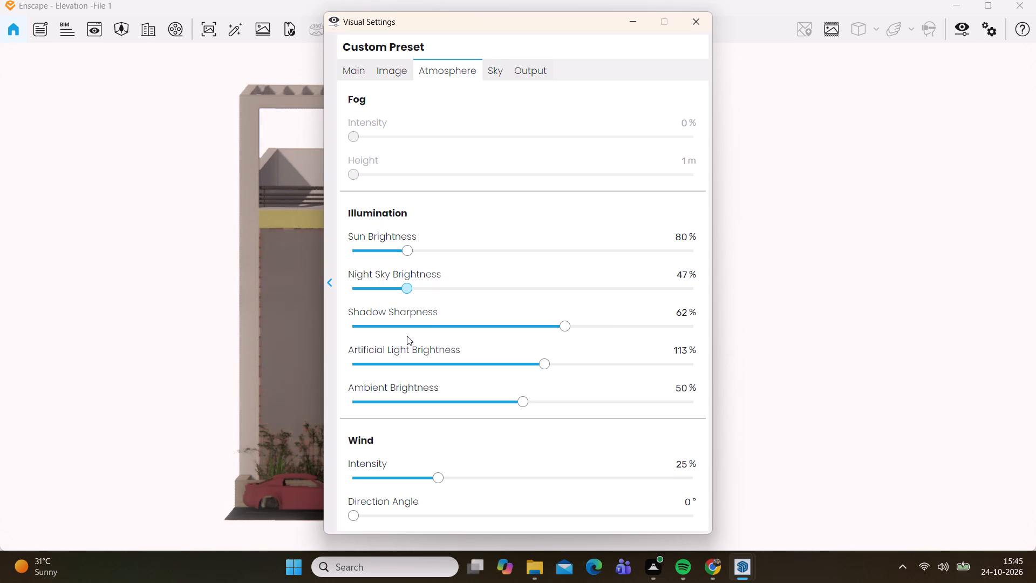
drag(407, 336, 432, 316)
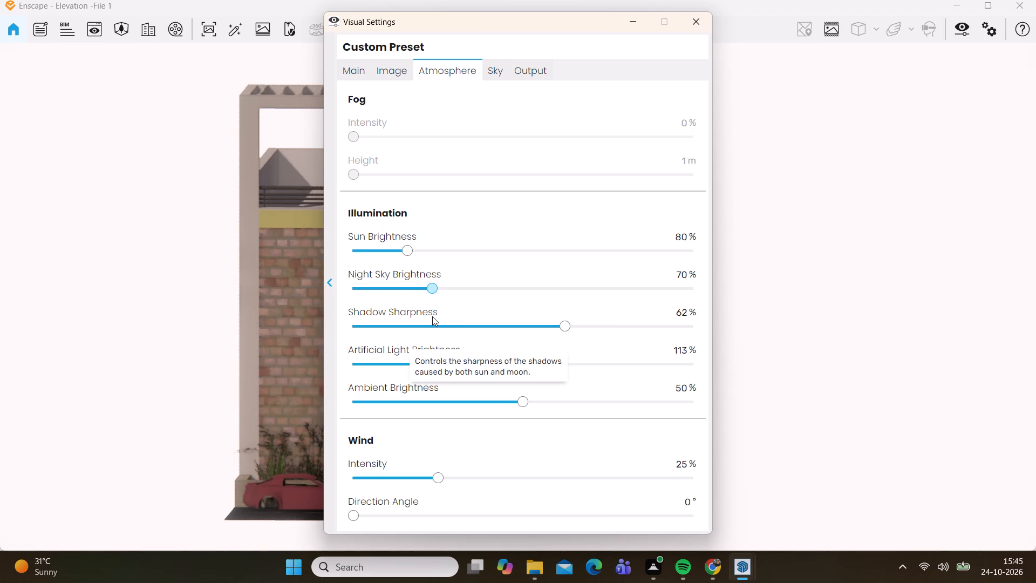
drag(432, 316, 432, 317)
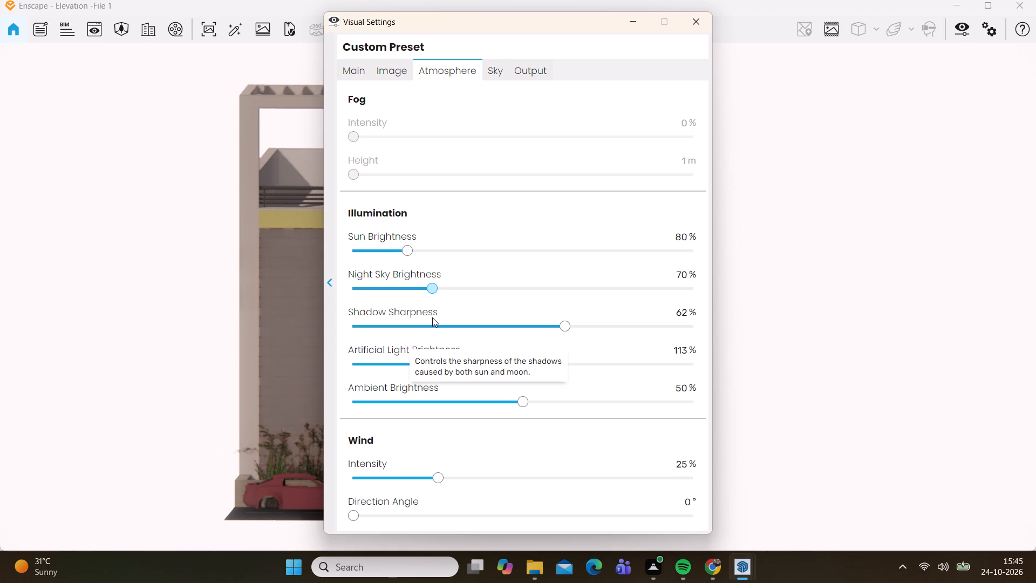
drag(432, 317, 437, 317)
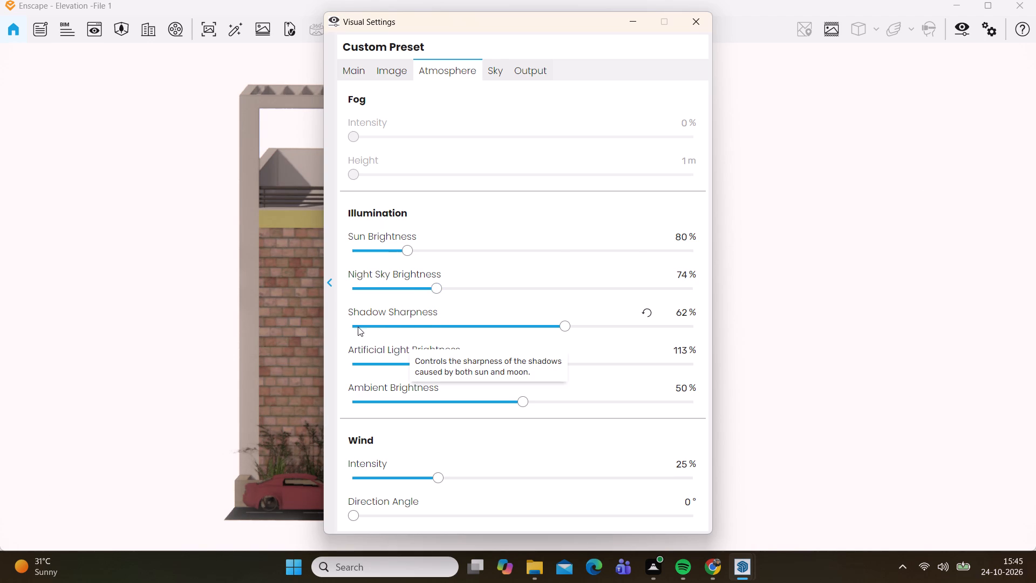
Reduce the shadow sharpness in the atmosphere illumination settings to 34%.
drag(565, 325, 558, 330)
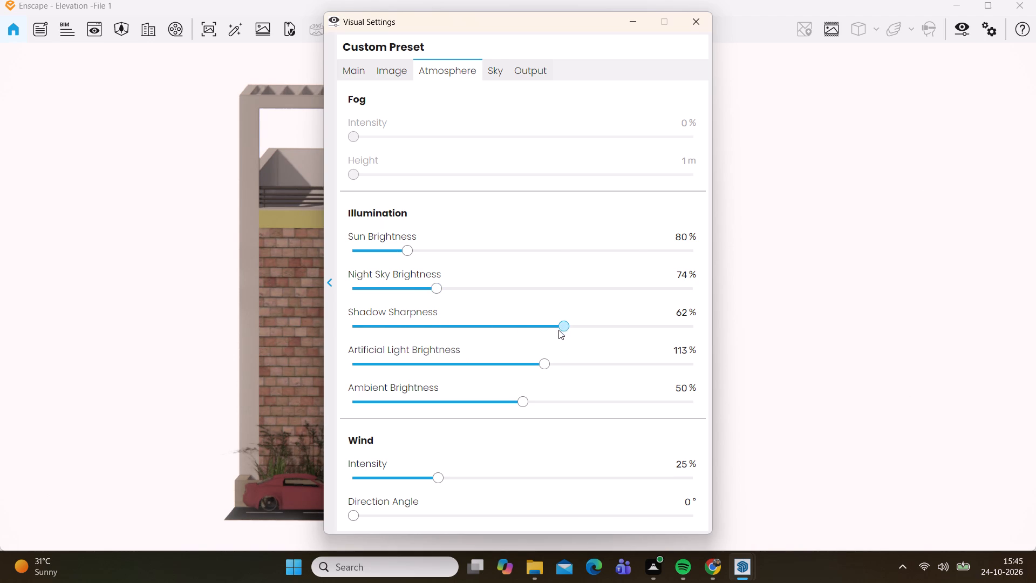
drag(558, 330, 551, 334)
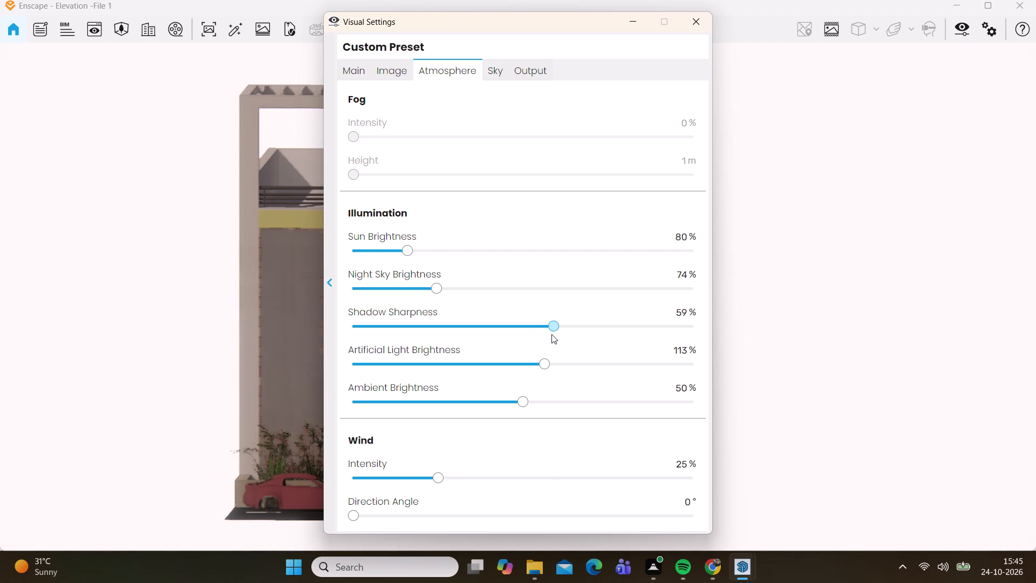
drag(551, 334, 417, 331)
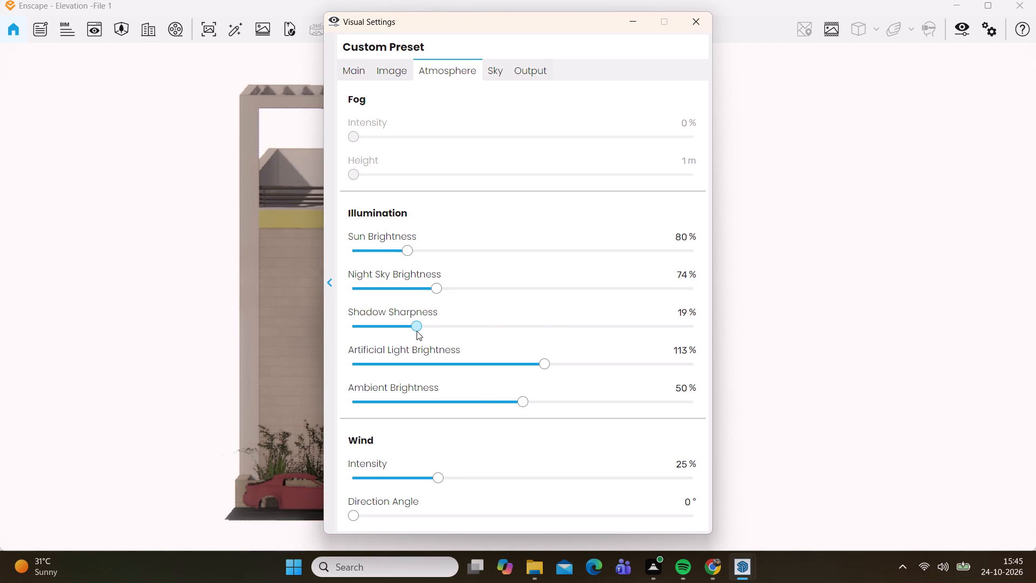
drag(417, 331, 469, 338)
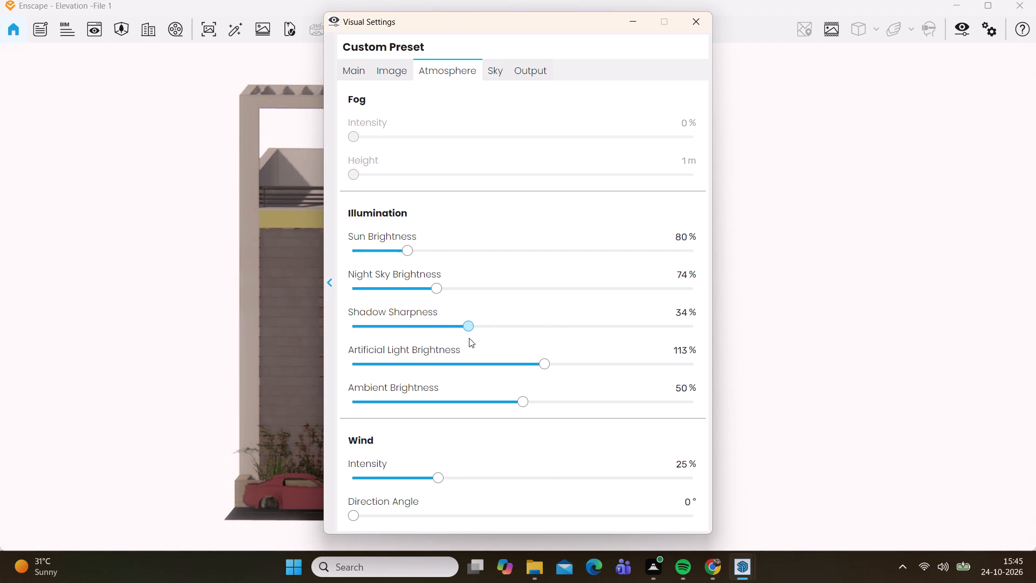
drag(469, 338, 467, 337)
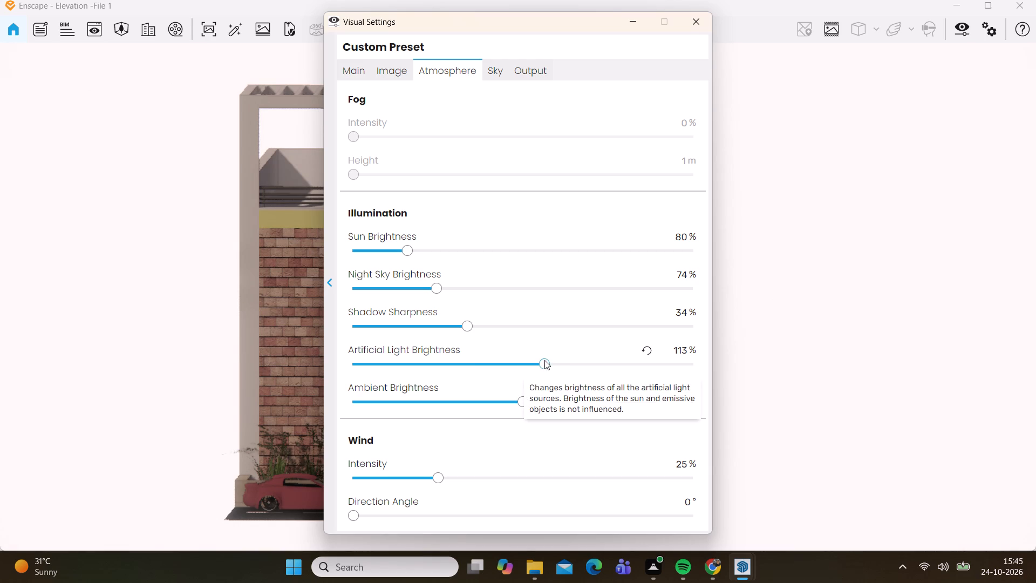
Reduce the artificial light brightness in the atmosphere illumination settings to 94%.
drag(541, 364, 508, 370)
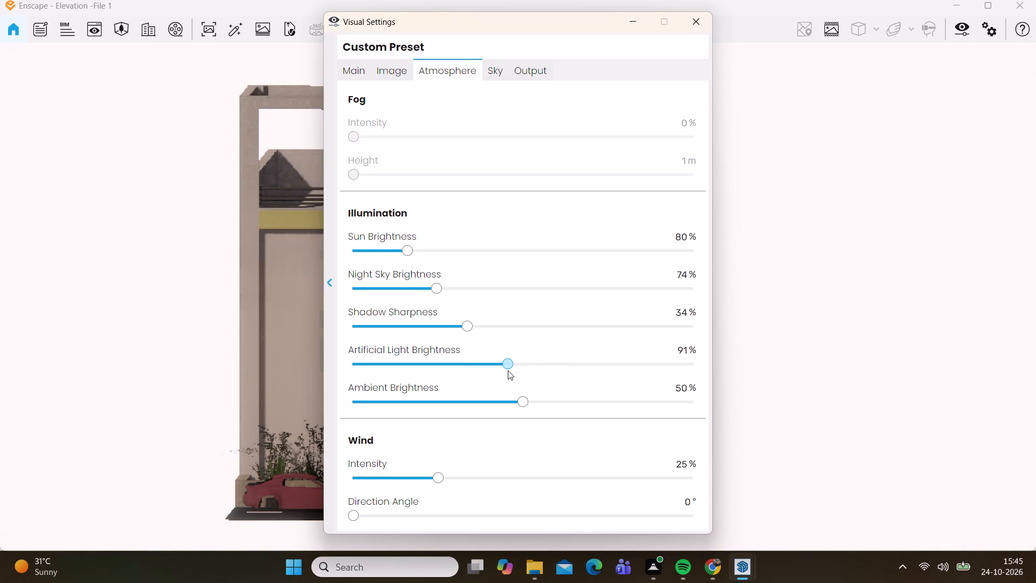
drag(508, 370, 516, 370)
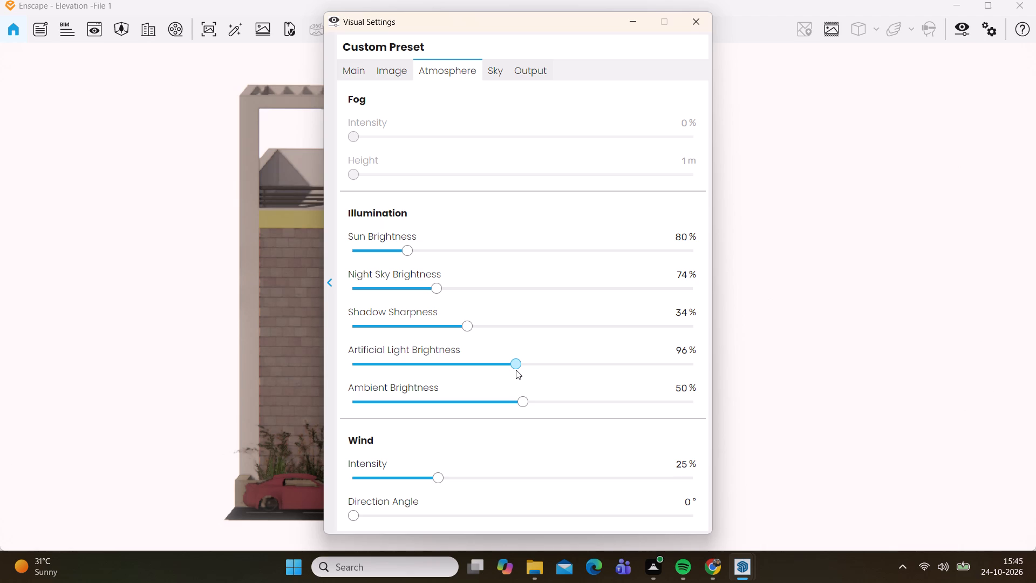
drag(516, 370, 513, 369)
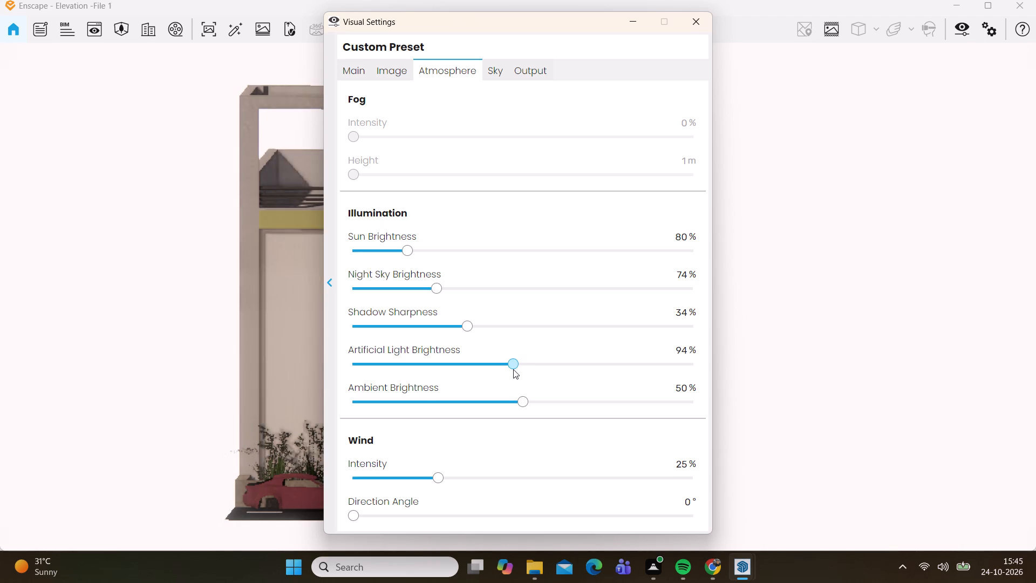
drag(513, 369, 513, 369)
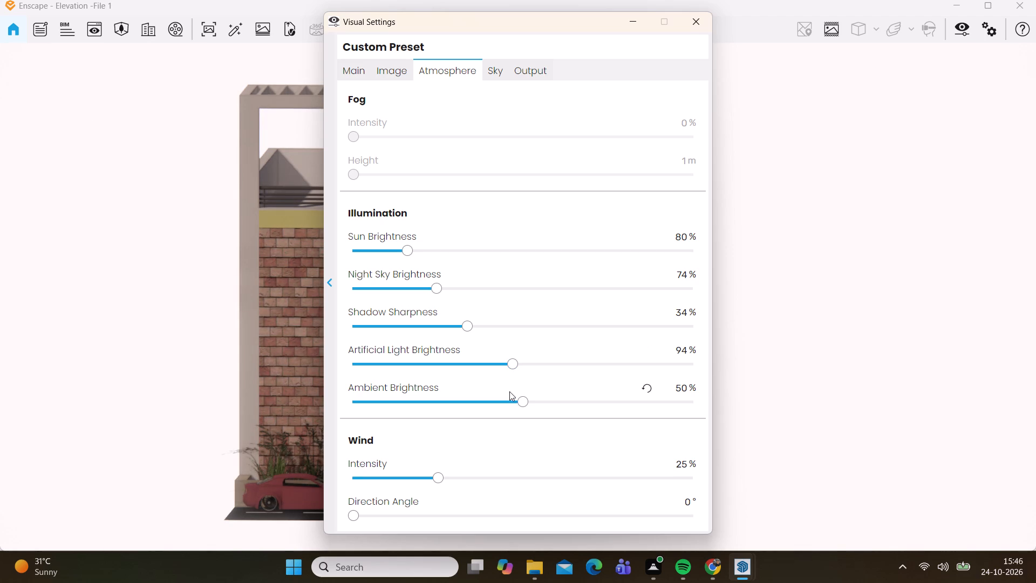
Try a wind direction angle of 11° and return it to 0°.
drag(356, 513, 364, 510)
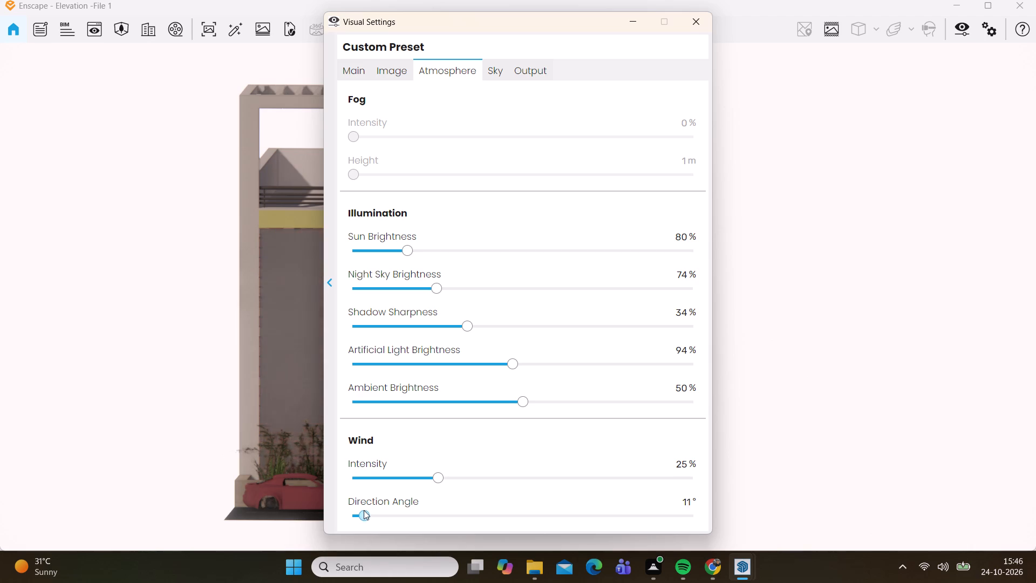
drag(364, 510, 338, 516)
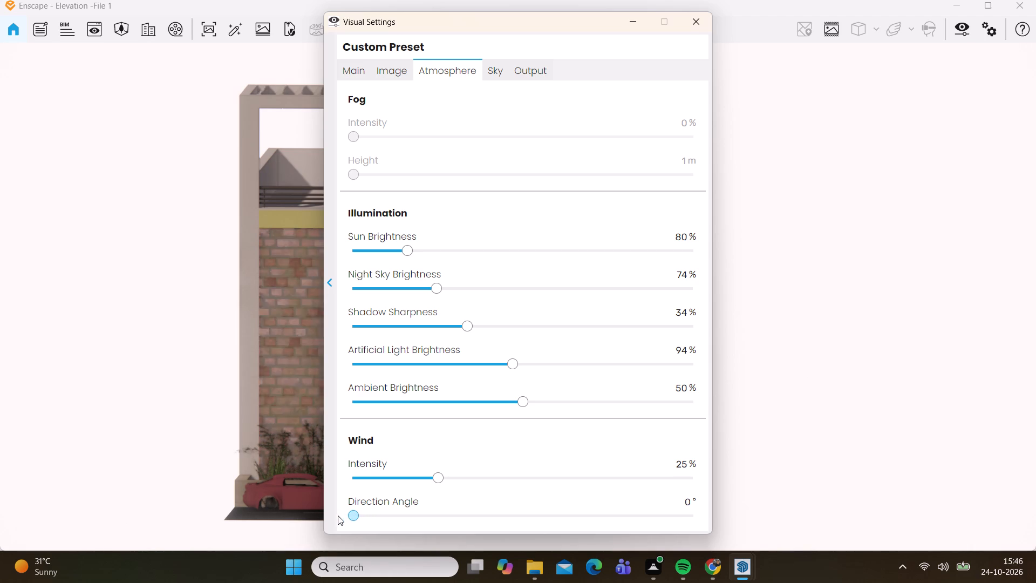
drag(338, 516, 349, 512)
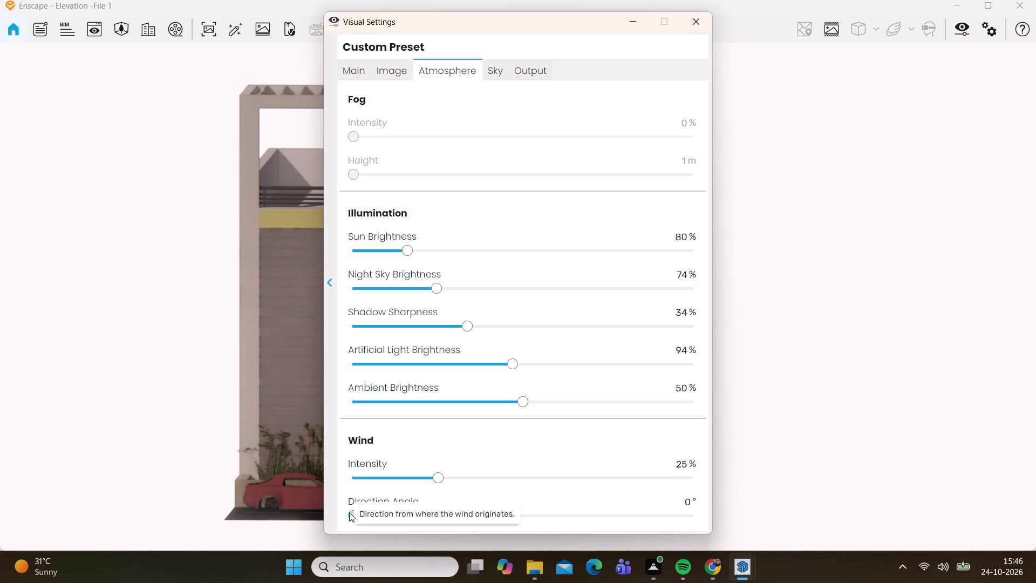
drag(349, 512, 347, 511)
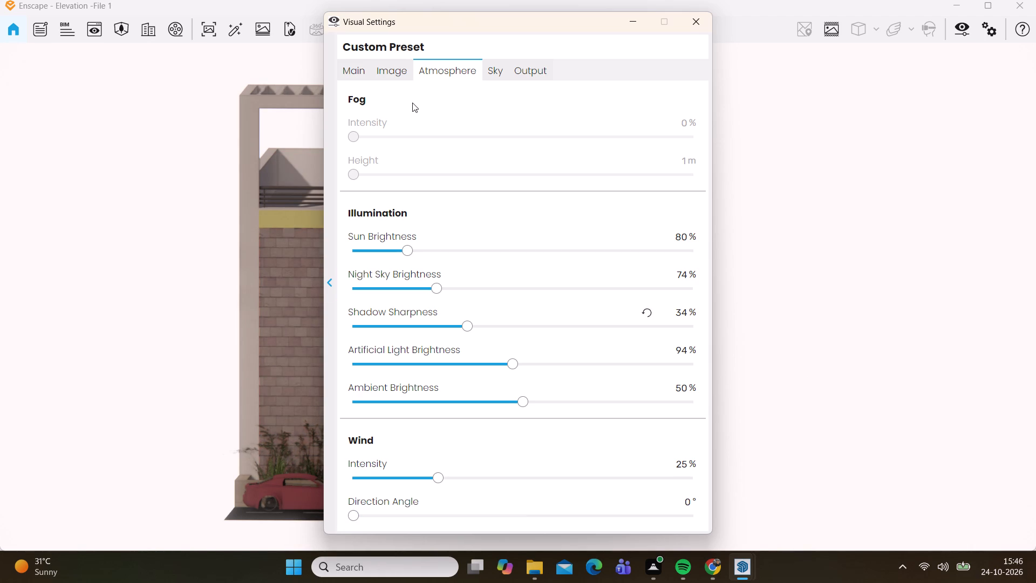
Set the clouds' longitude to 2,404 m and latitude to 1,322 m in the sky settings.
click(498, 73)
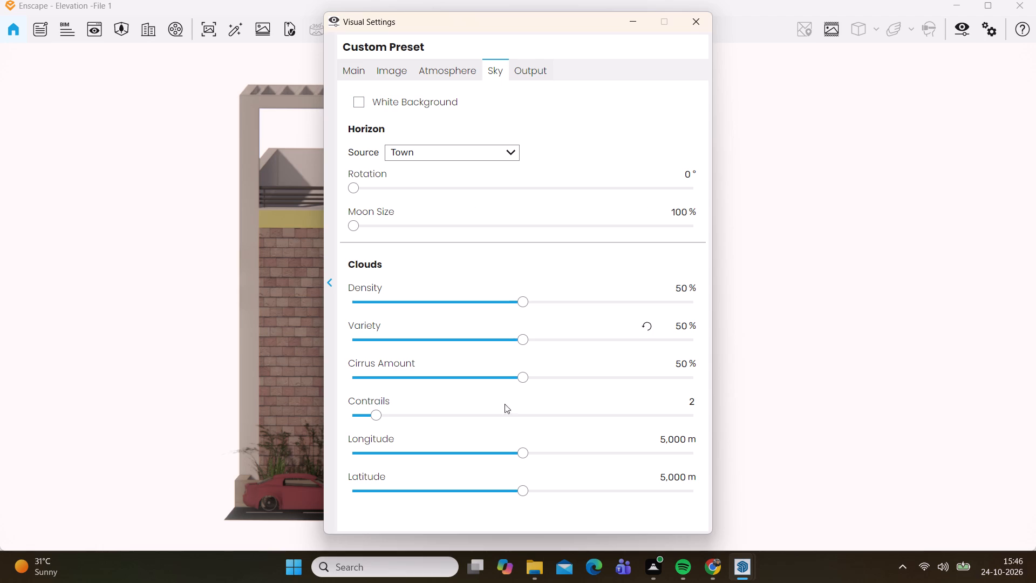
drag(526, 451, 493, 455)
drag(493, 455, 435, 457)
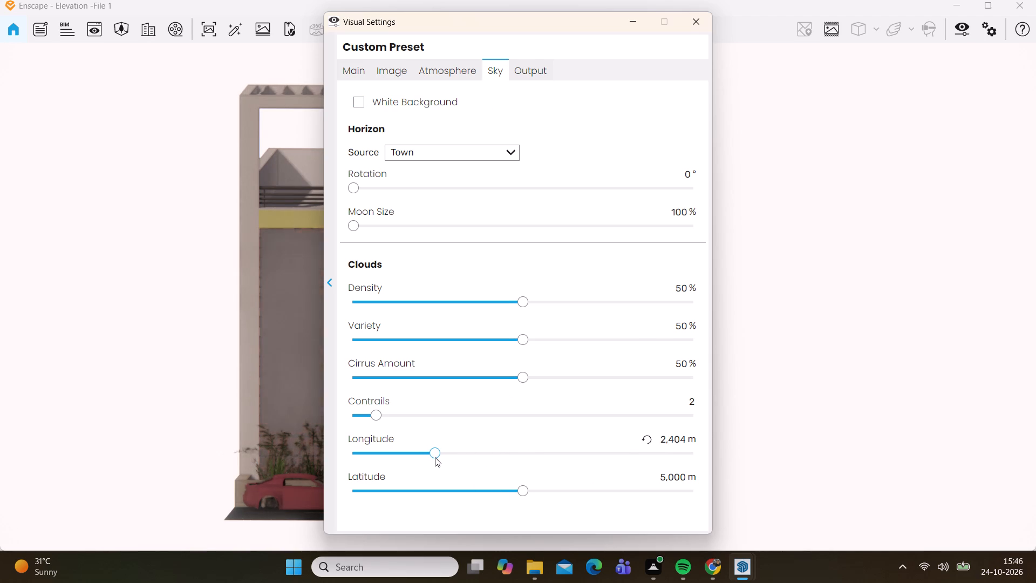
drag(521, 490, 468, 498)
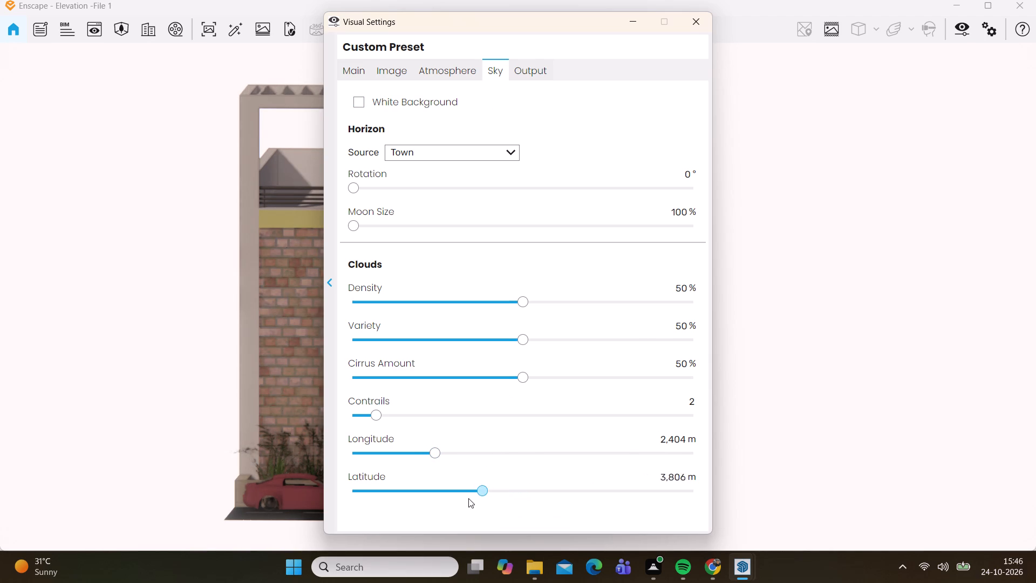
drag(468, 498, 398, 494)
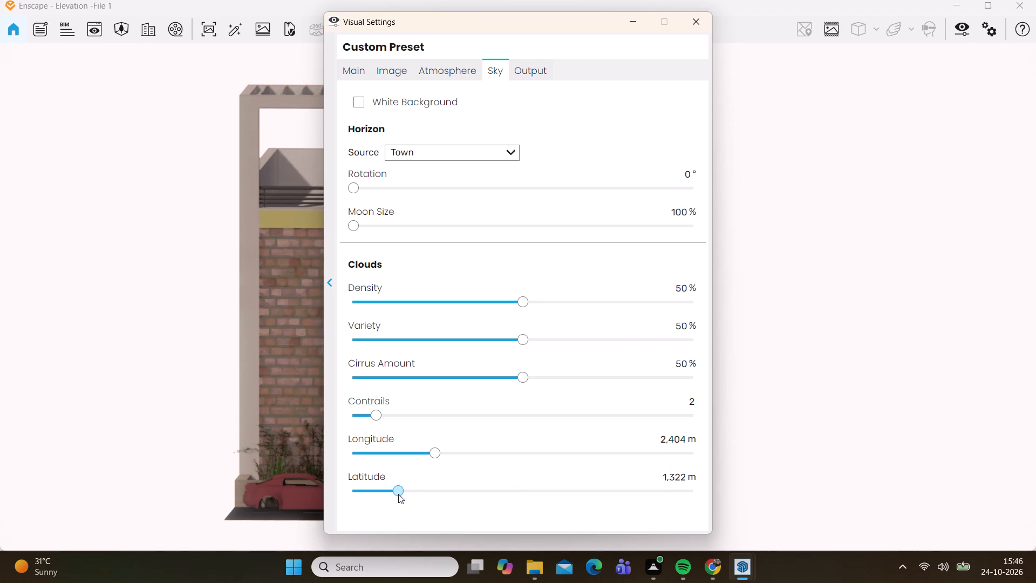
drag(398, 494, 398, 496)
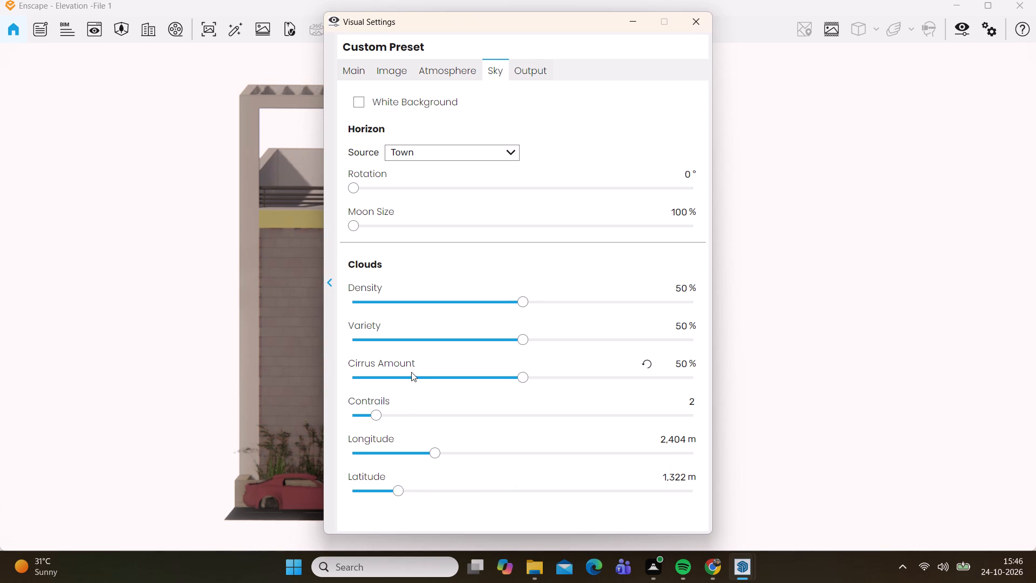
Change the sky's horizon source to Urban and set the moon size to 117%.
click(397, 152)
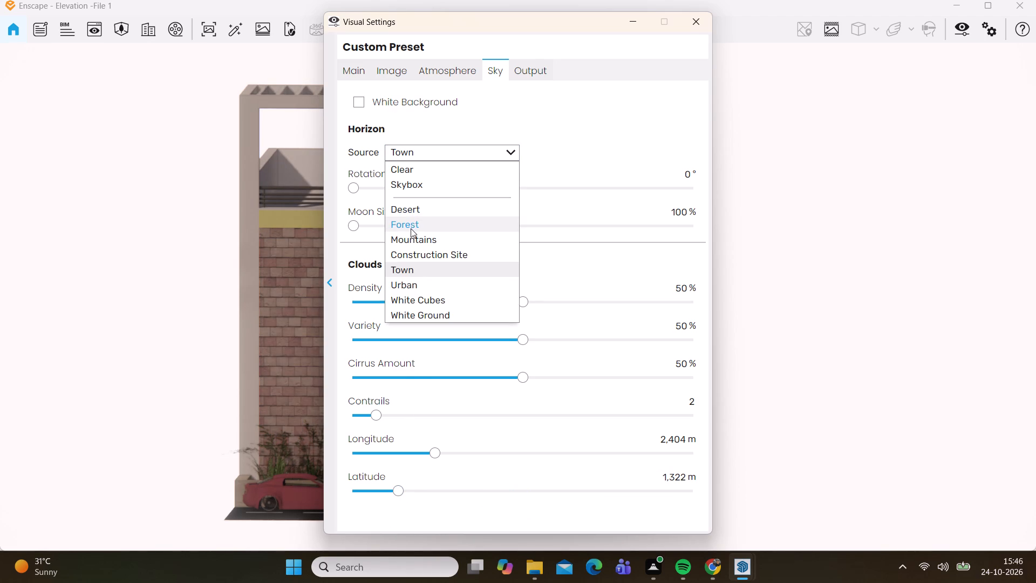
click(405, 287)
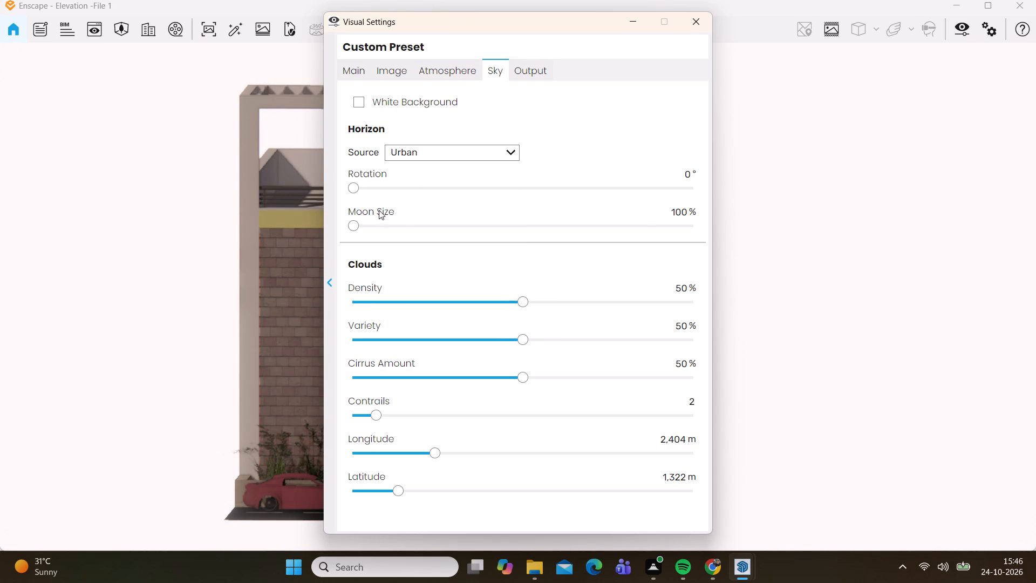
drag(352, 224, 360, 226)
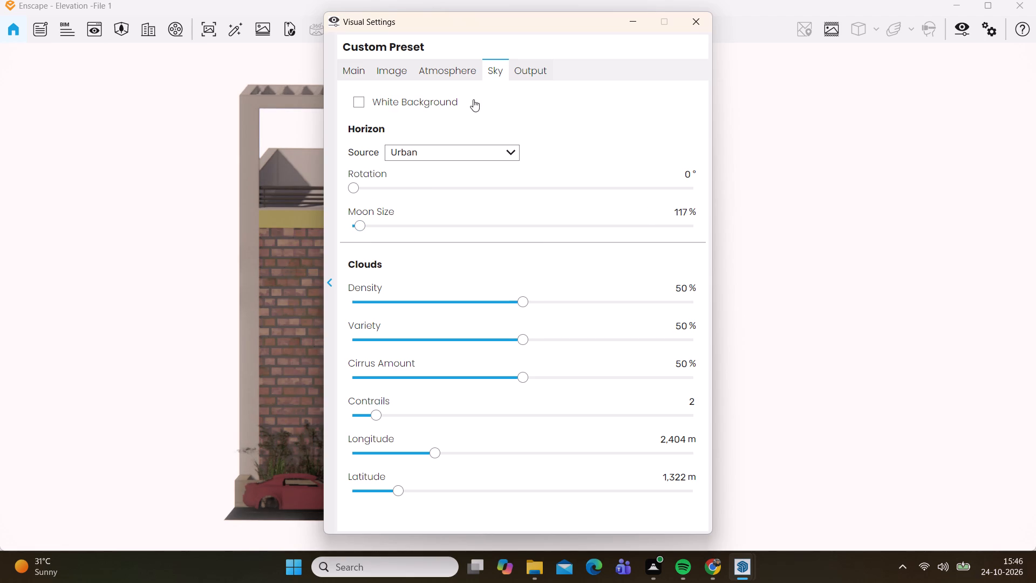
Check the image file format options in the output settings and close the visual settings.
click(535, 70)
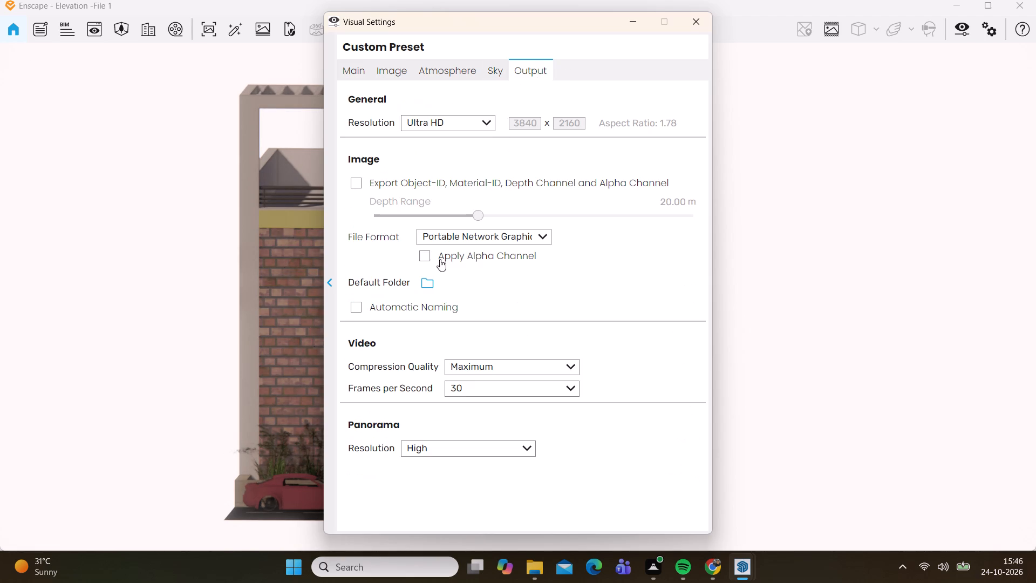
click(458, 236)
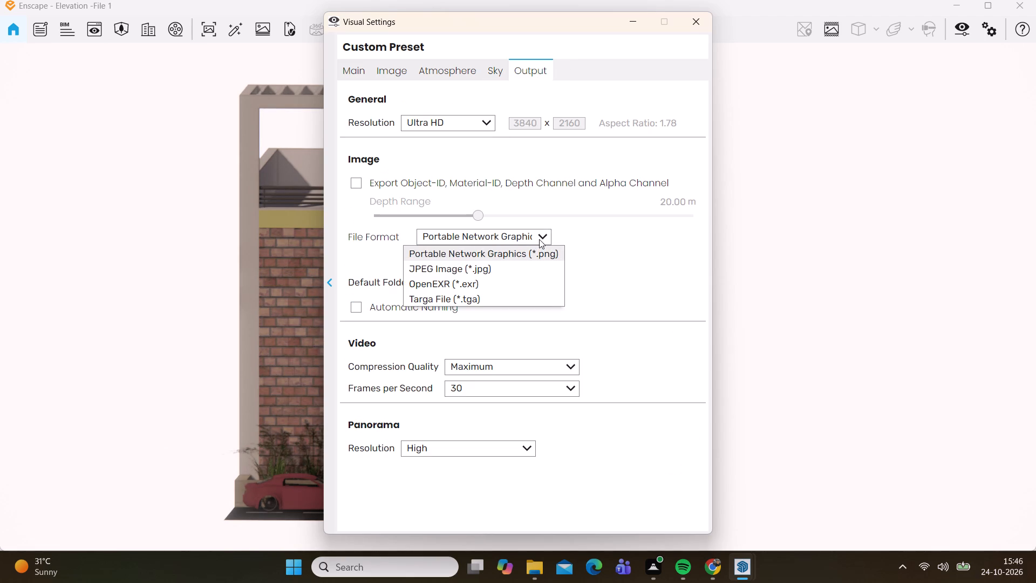
click(543, 234)
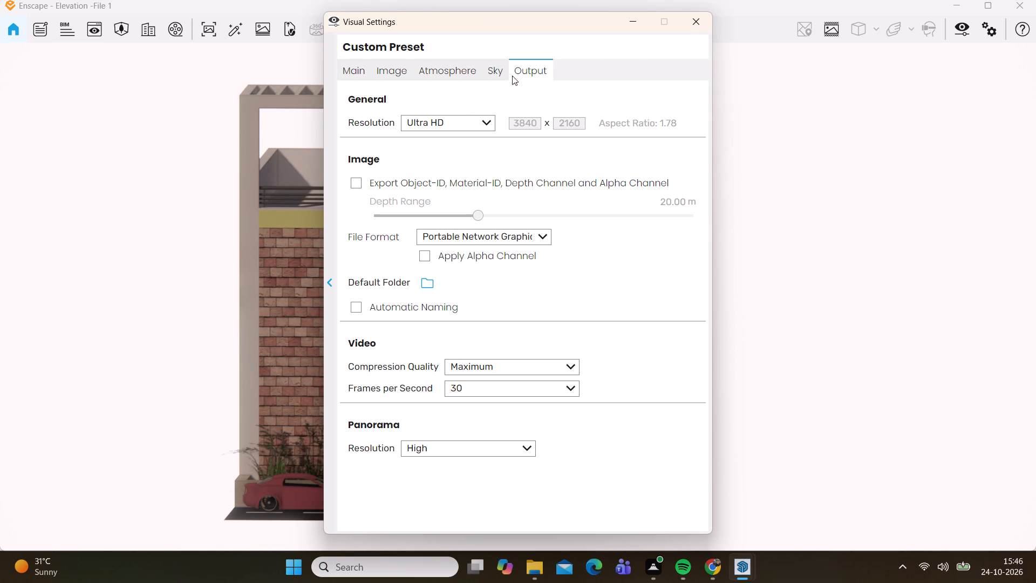
click(926, 31)
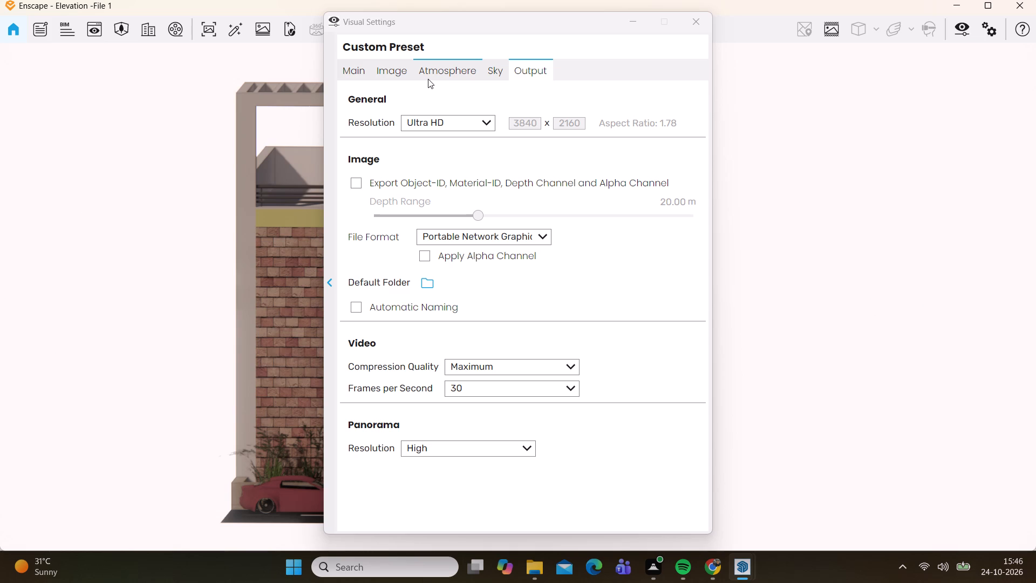
click(694, 21)
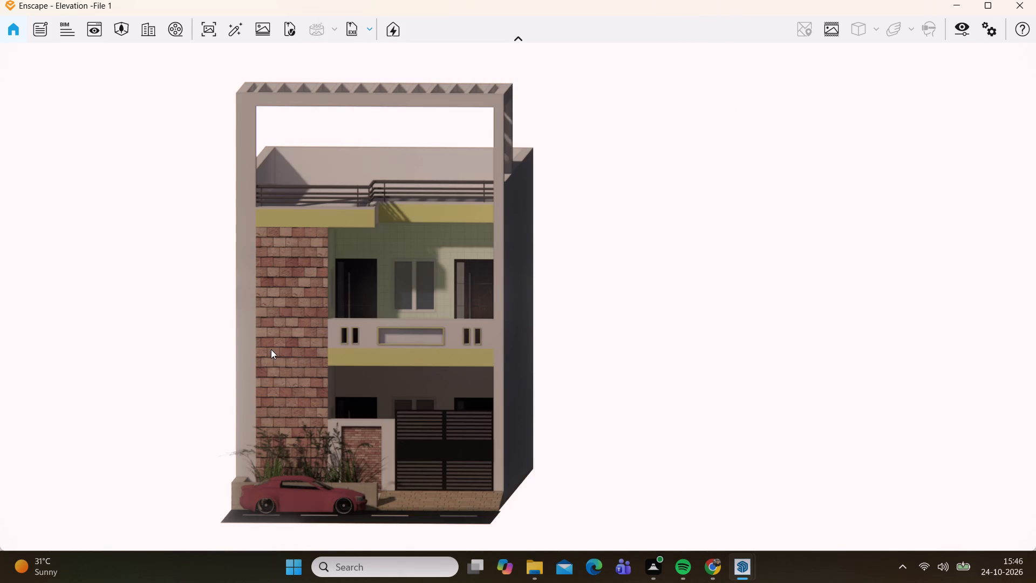
Reframe the render view so the whole house is roughly centred, with its front and dark side wall both in view.
scroll(269, 353, up, 1)
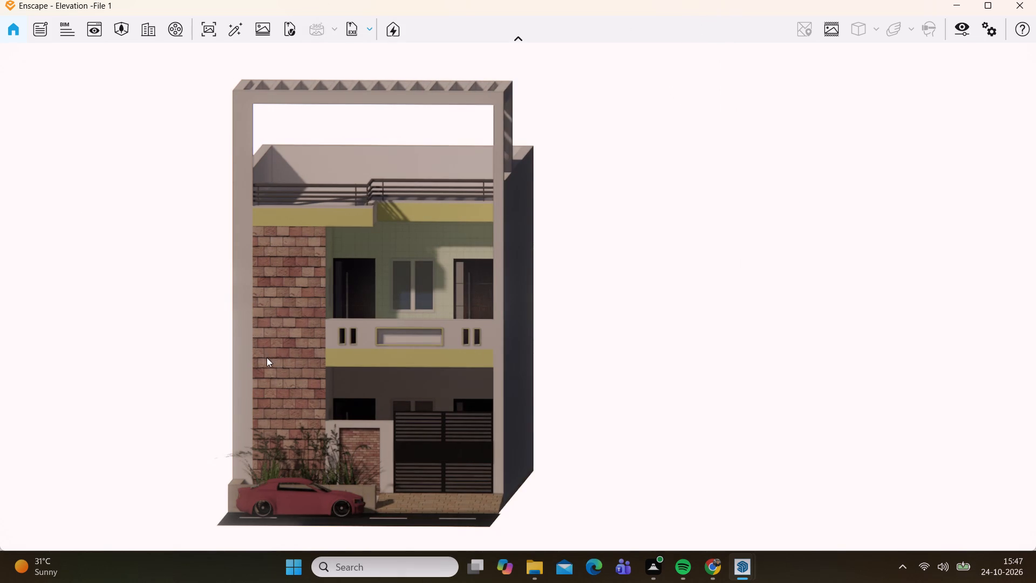
middle_drag(267, 357, 565, 301)
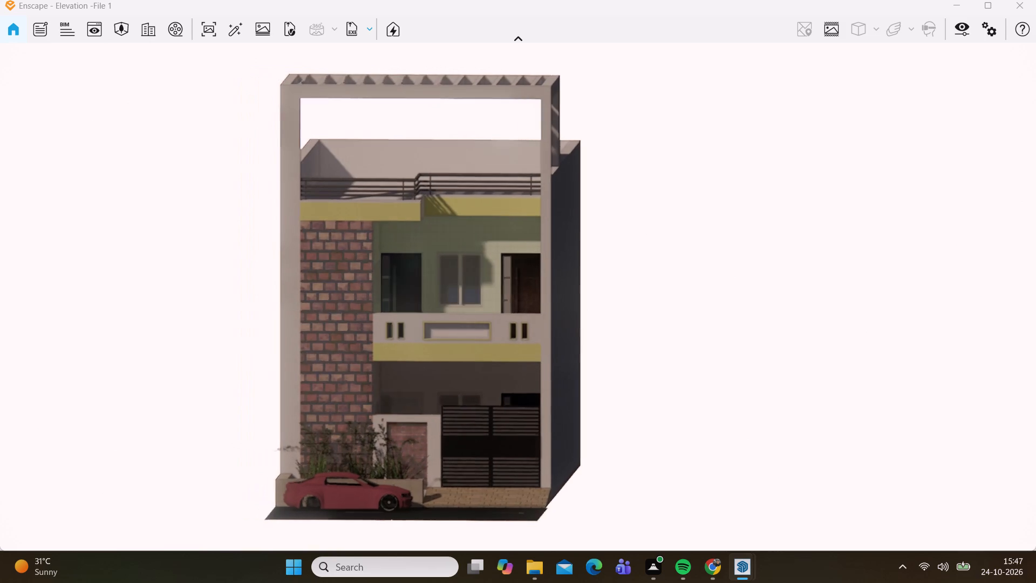
middle_drag(565, 301, 599, 306)
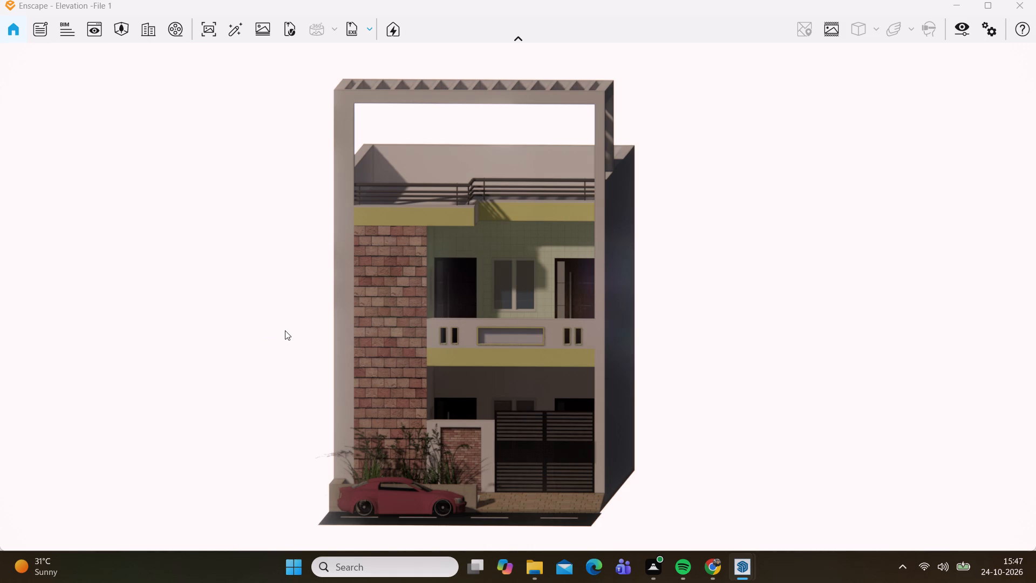
middle_drag(285, 330, 578, 291)
scroll(588, 280, down, 1)
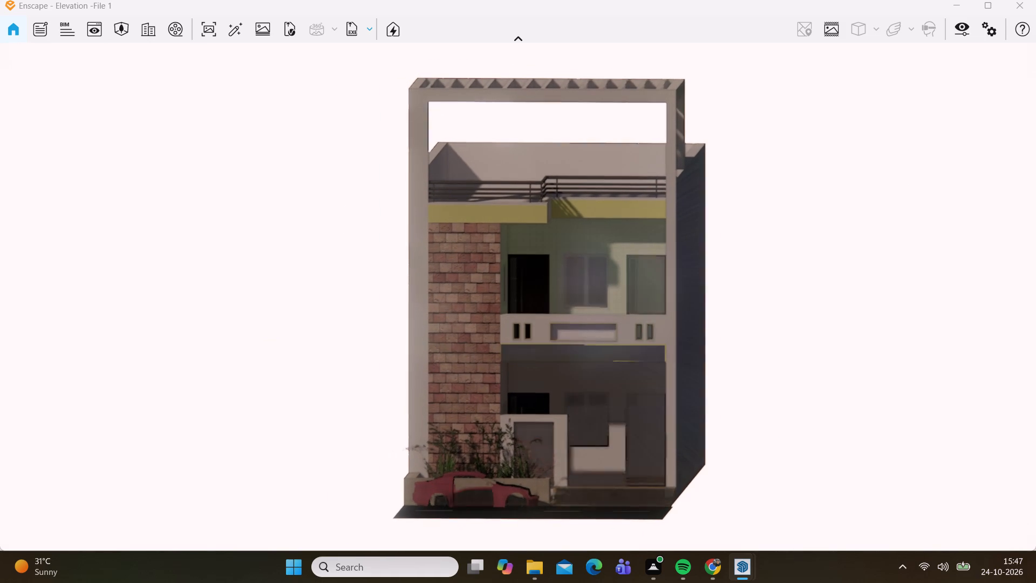
middle_drag(578, 291, 574, 289)
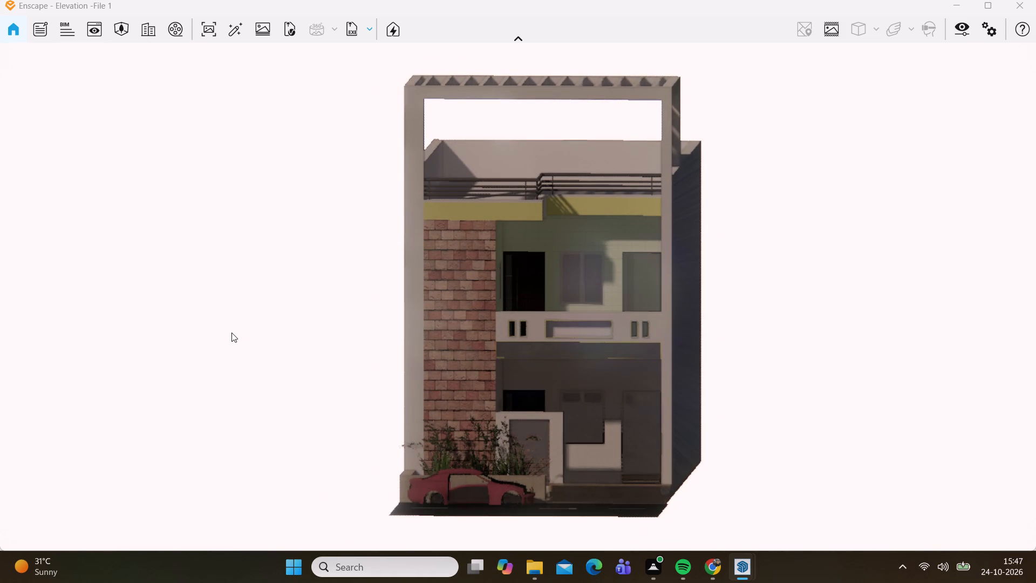
drag(422, 323, 377, 328)
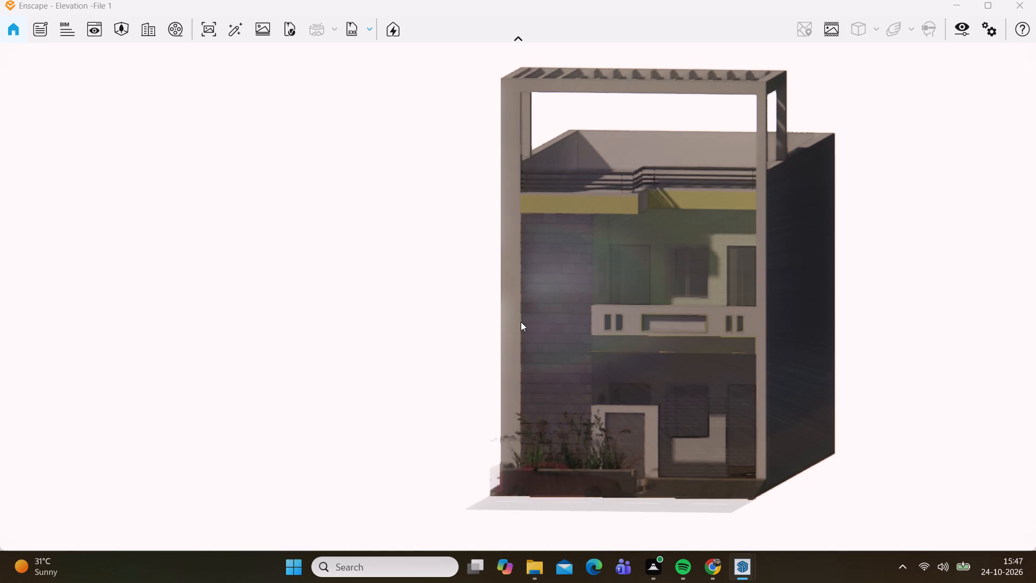
middle_drag(633, 306, 411, 310)
scroll(633, 306, down, 1)
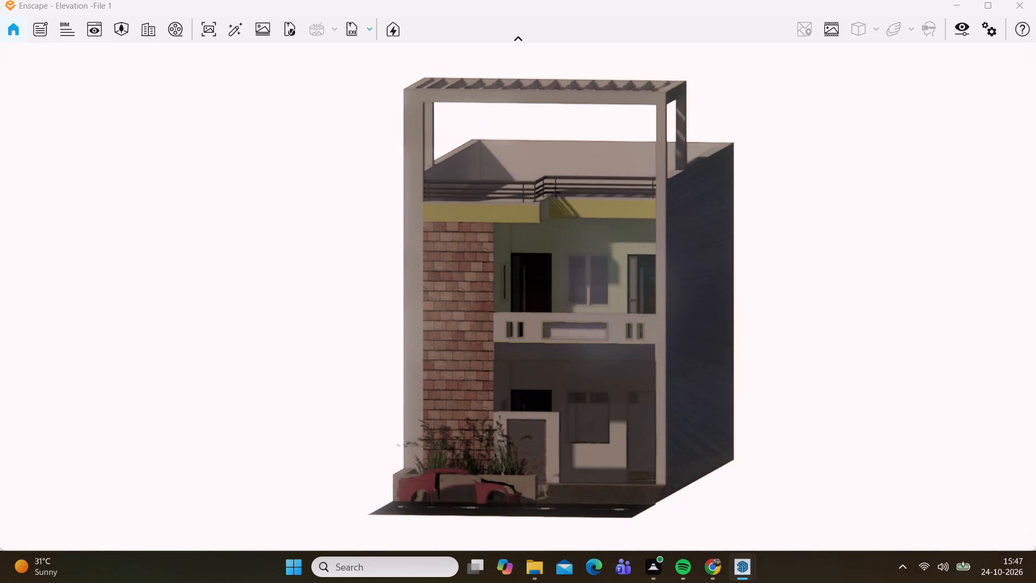
middle_drag(411, 310, 400, 304)
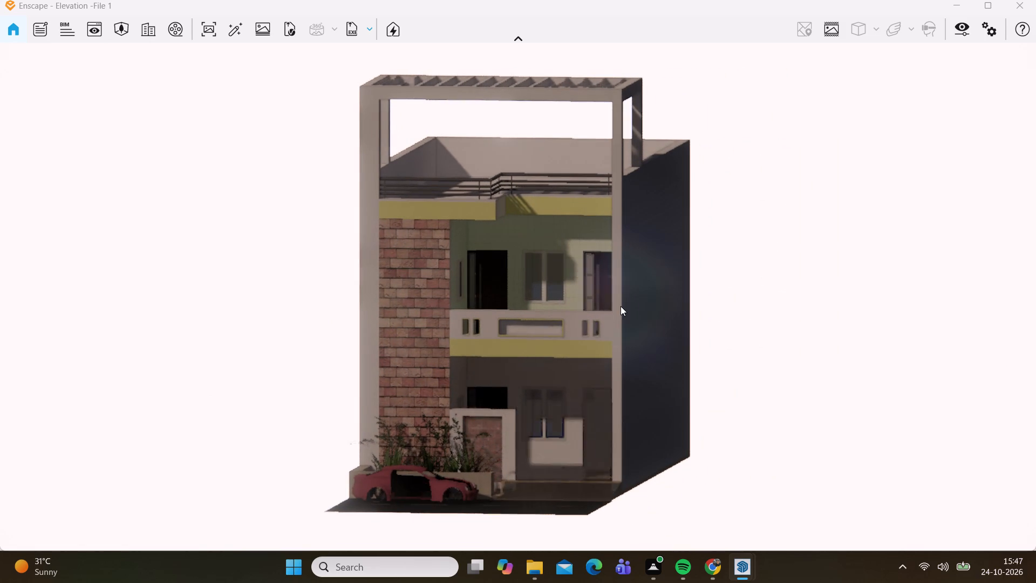
Fine-tune the framing of the house in the render view and turn on the safe frame.
click(604, 315)
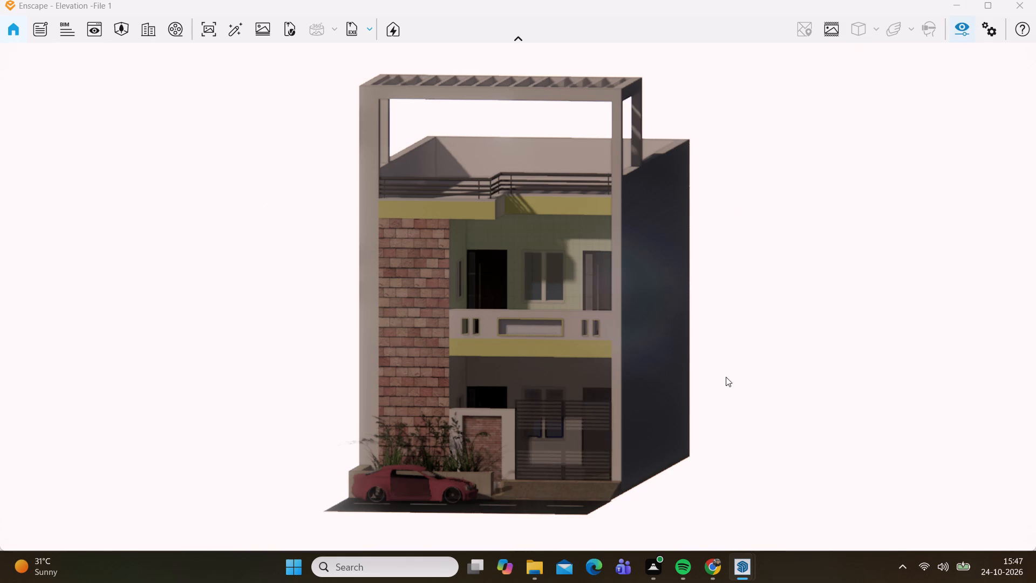
click(270, 322)
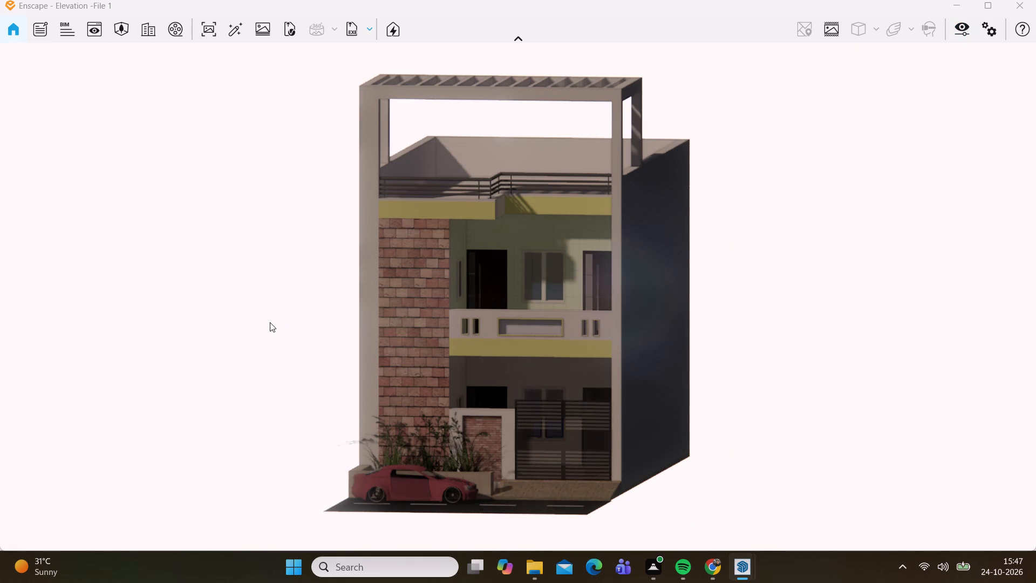
middle_drag(380, 281, 391, 288)
scroll(380, 282, down, 1)
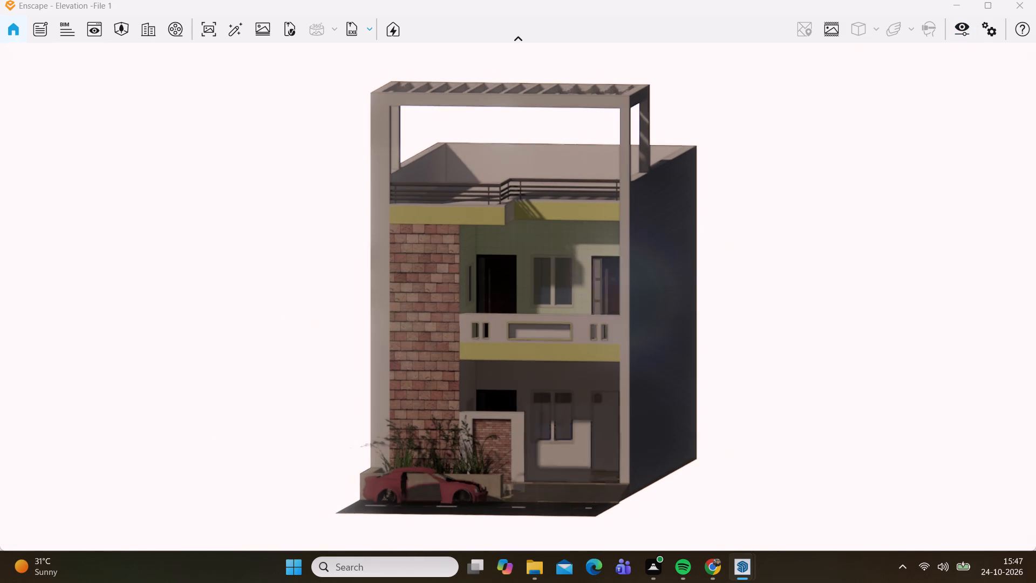
middle_drag(391, 288, 385, 286)
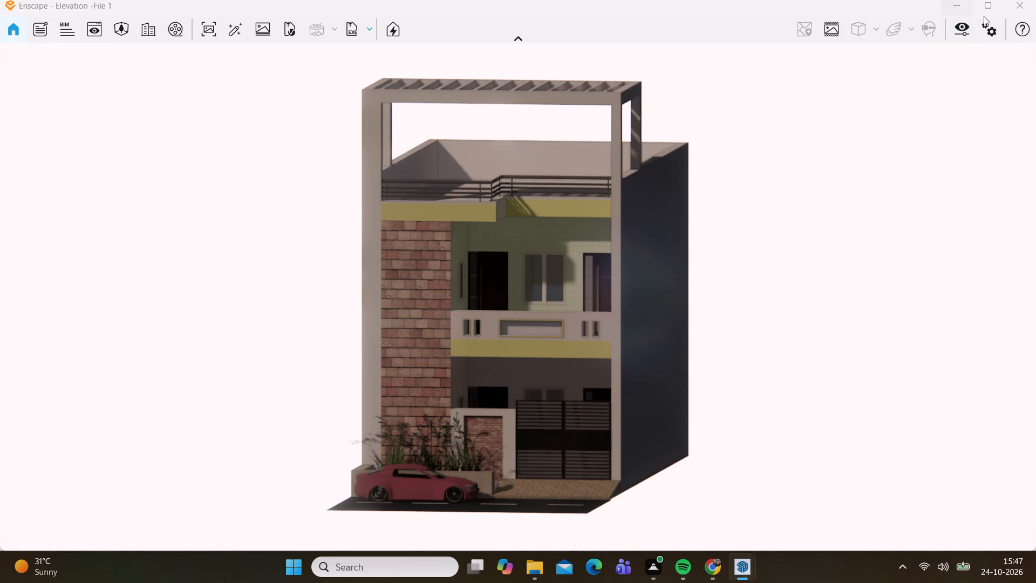
click(834, 24)
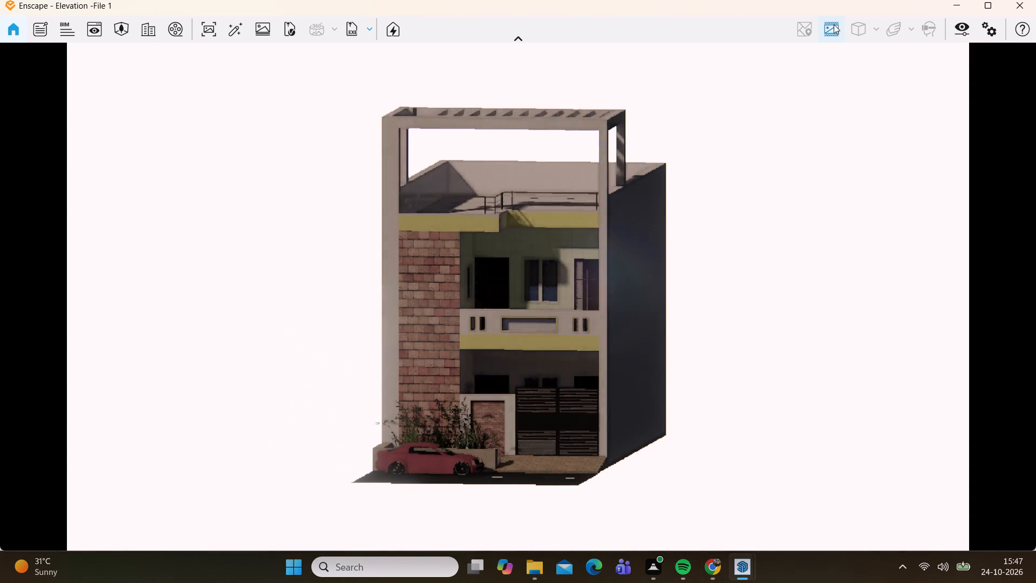
click(830, 32)
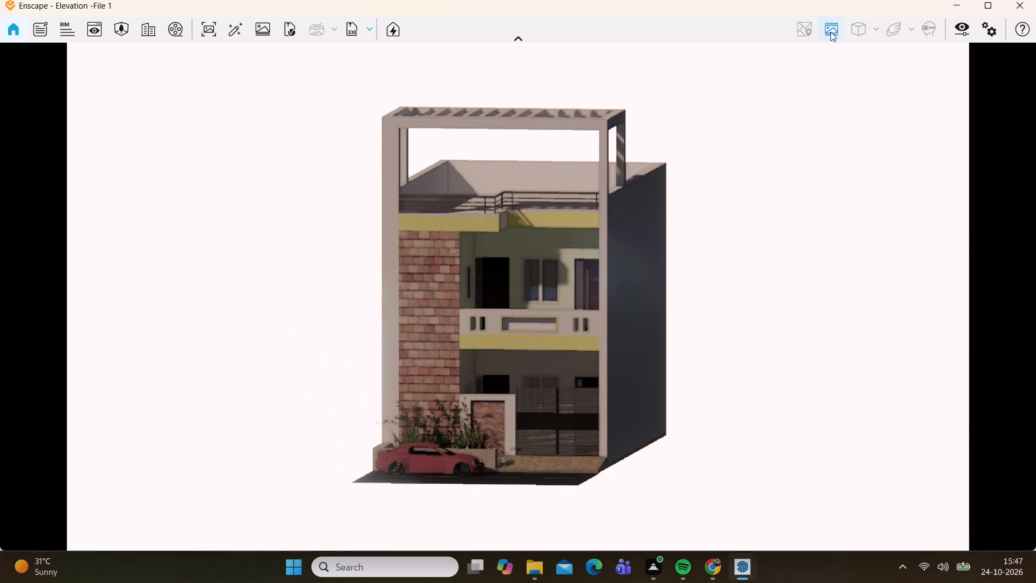
click(830, 32)
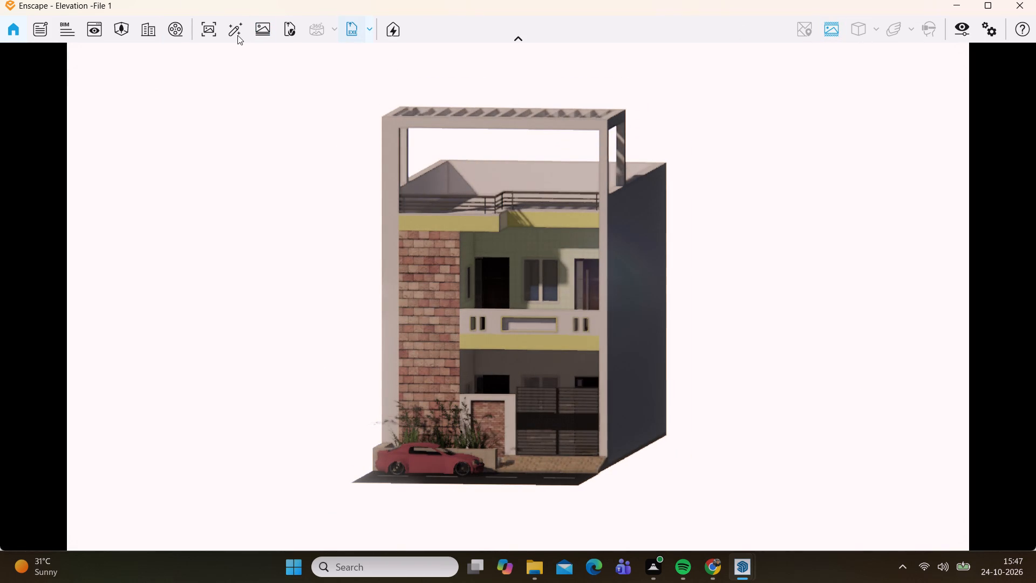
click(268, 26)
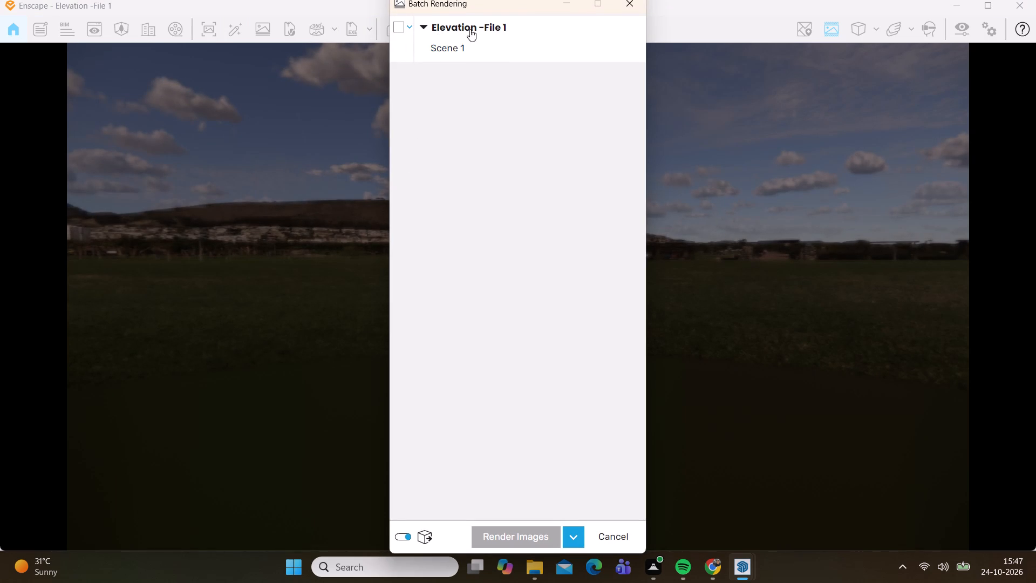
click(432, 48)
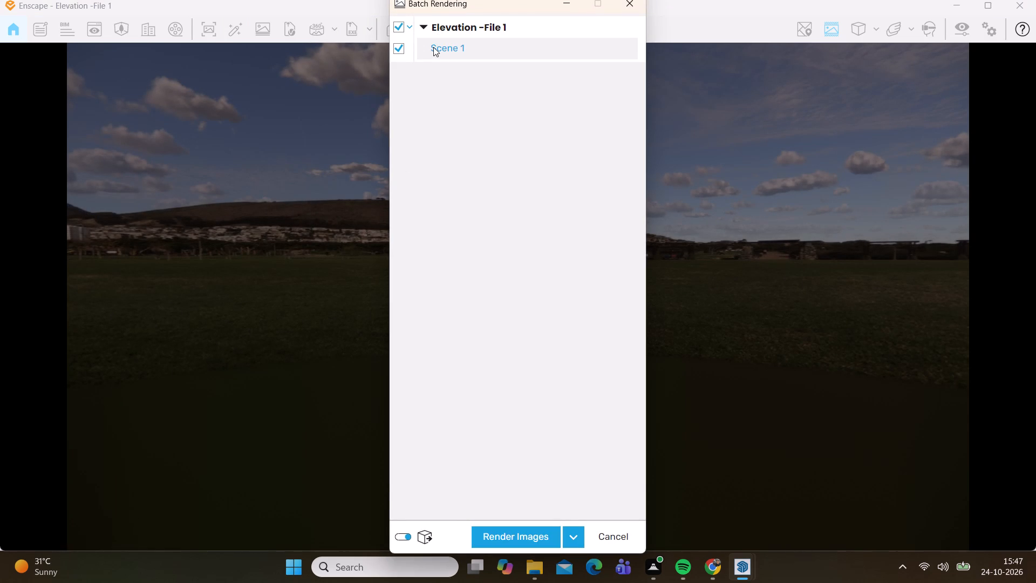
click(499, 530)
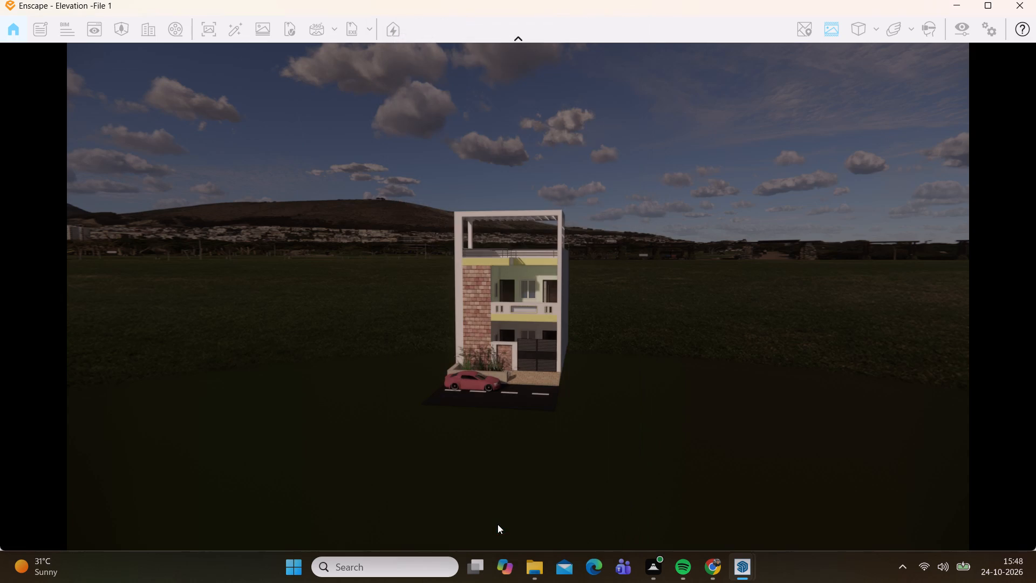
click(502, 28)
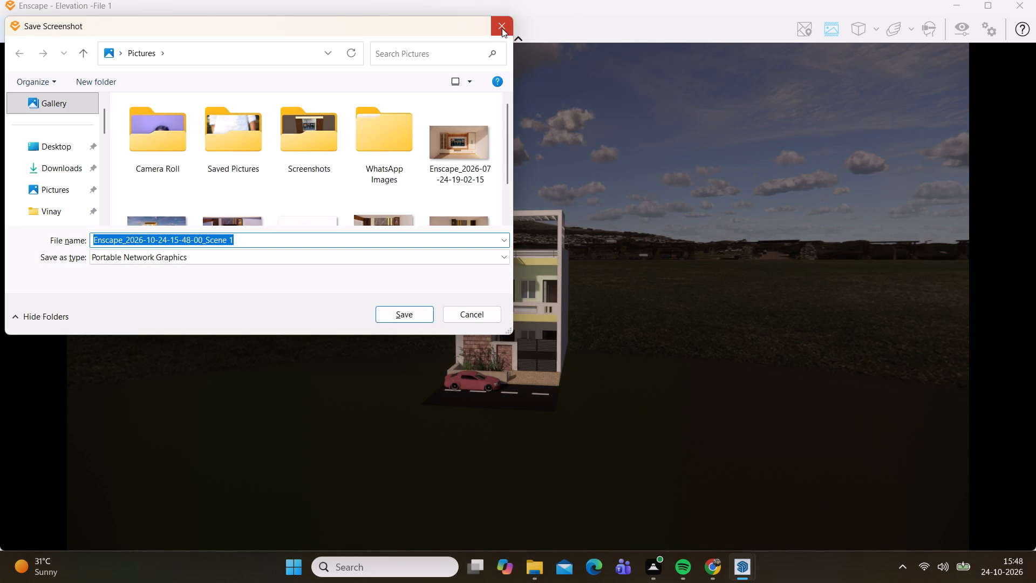
Set the night sky brightness to 82% in the atmosphere illumination settings.
click(963, 26)
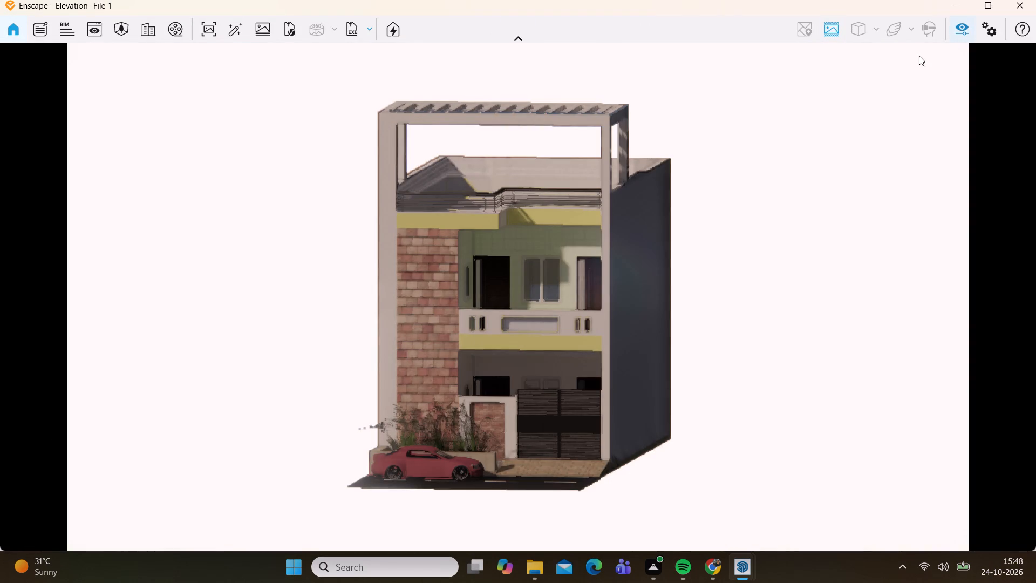
click(459, 73)
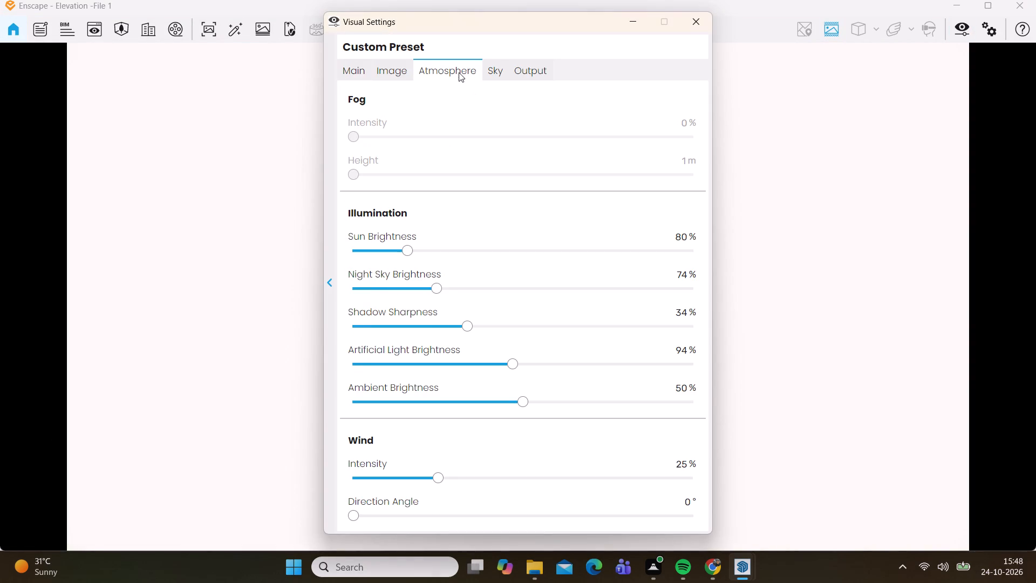
click(504, 73)
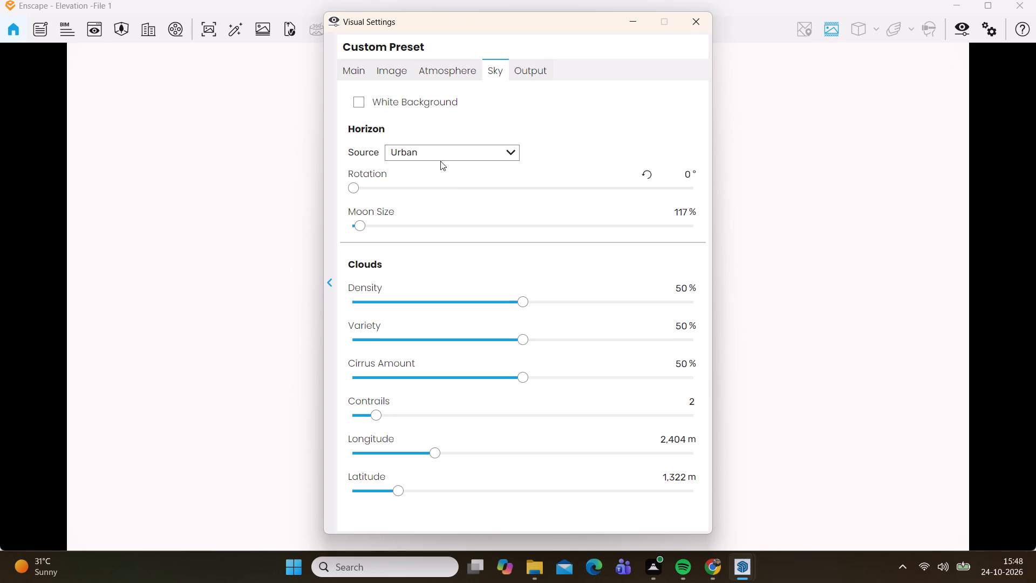
click(440, 70)
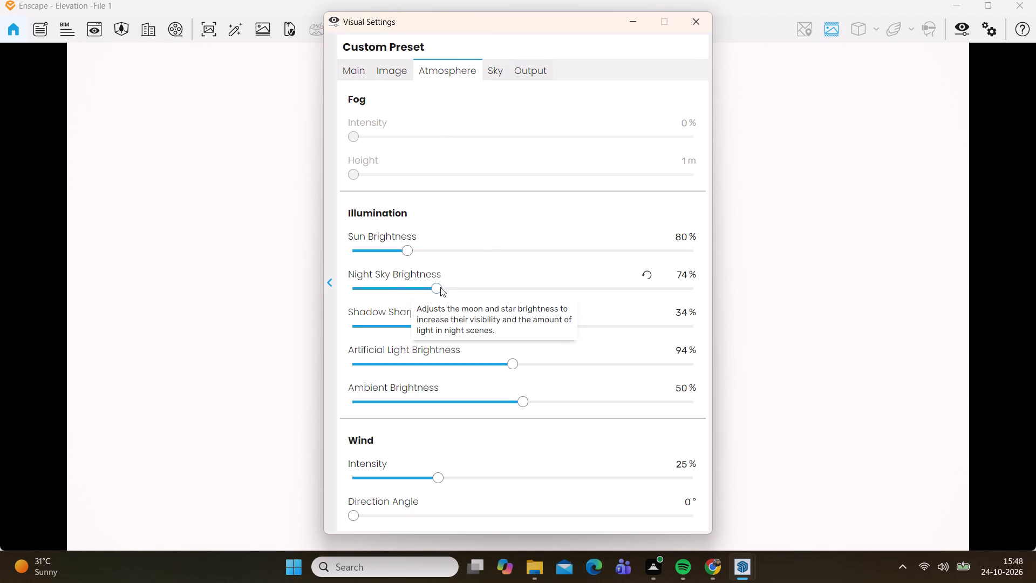
drag(436, 288, 446, 290)
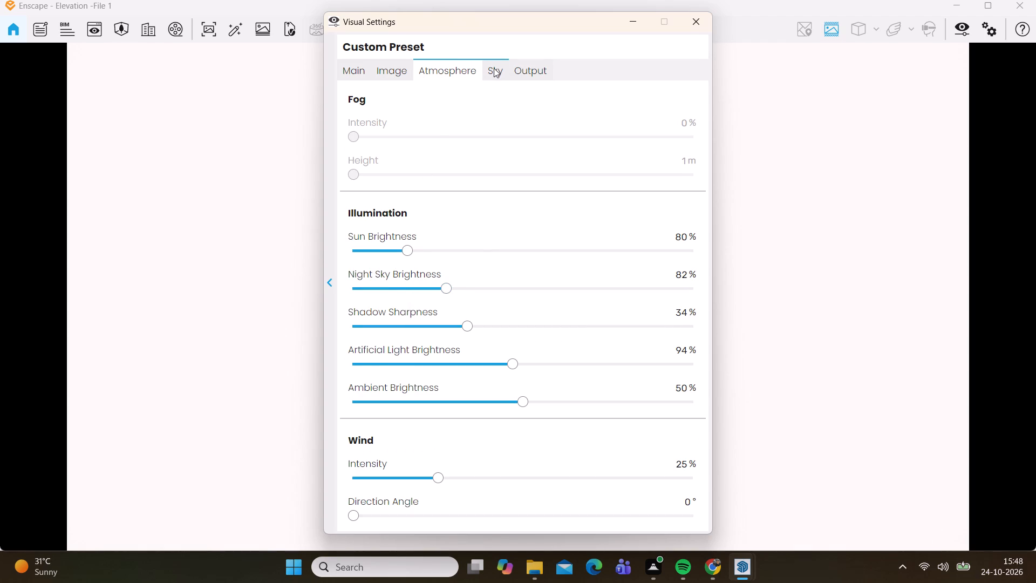
Change the sky's horizon source to Town and close the visual settings.
click(494, 69)
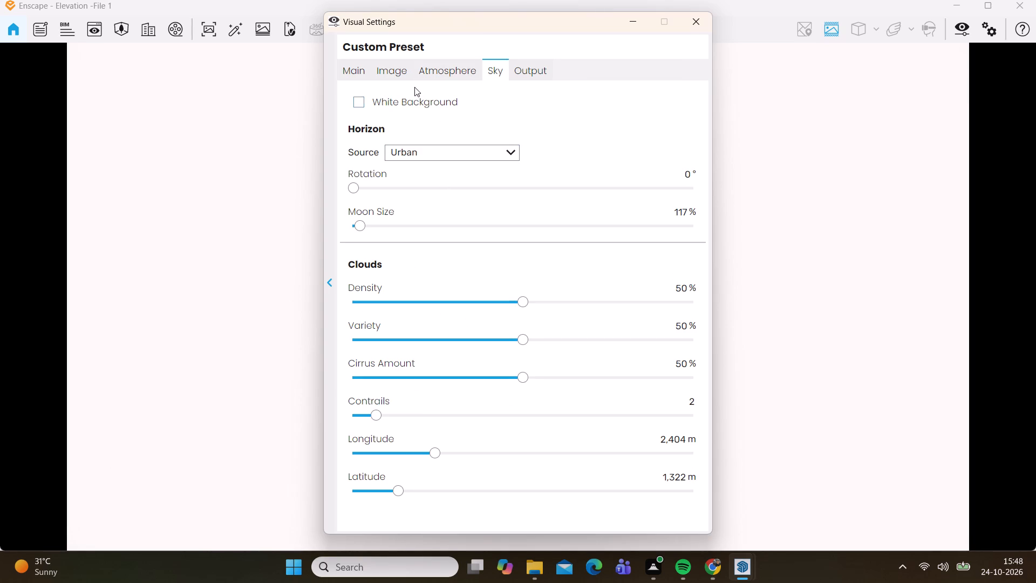
click(414, 157)
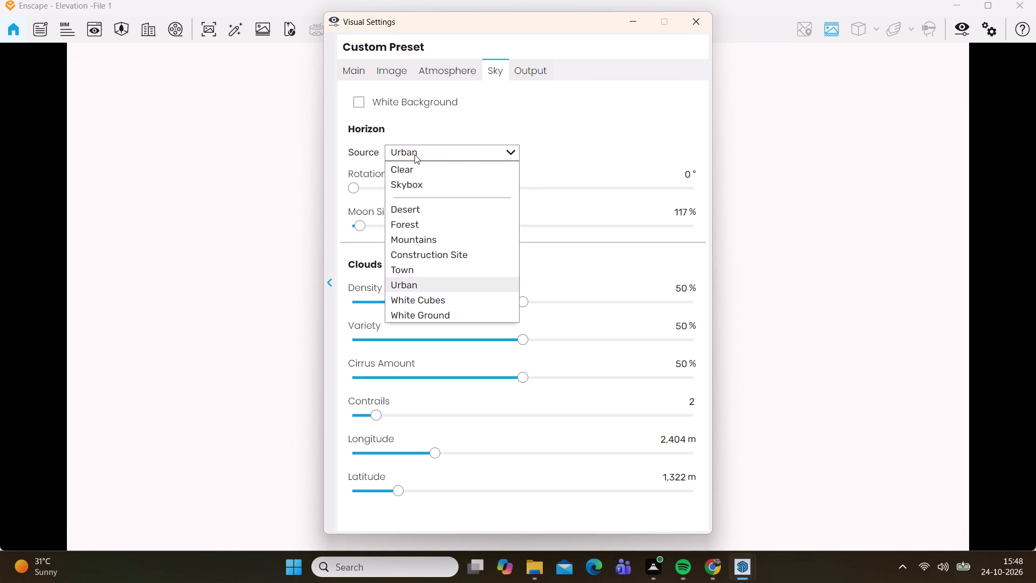
click(406, 271)
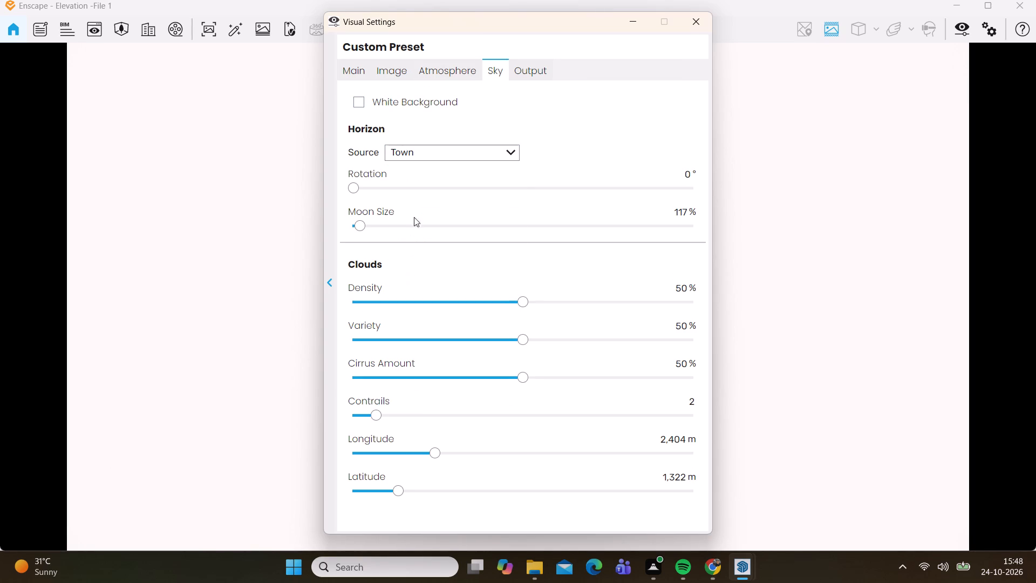
click(693, 16)
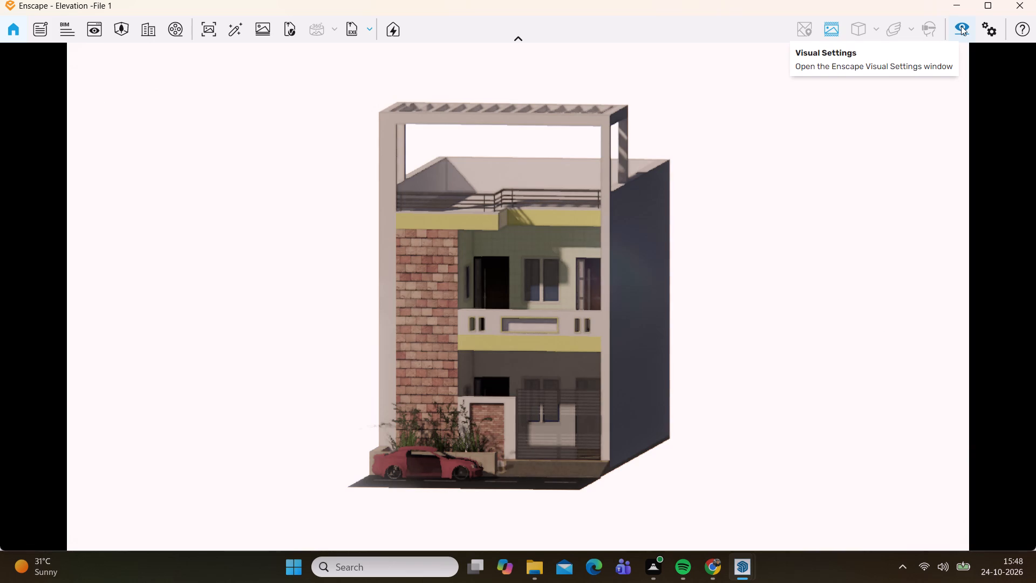
Review the main, image, atmosphere and sky values in the visual settings and close them.
click(961, 26)
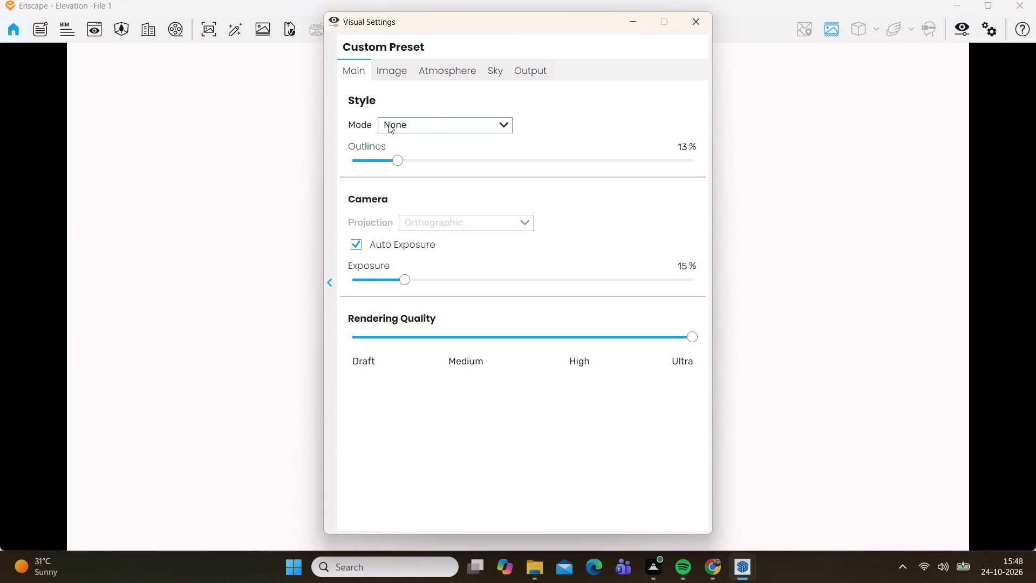
click(396, 69)
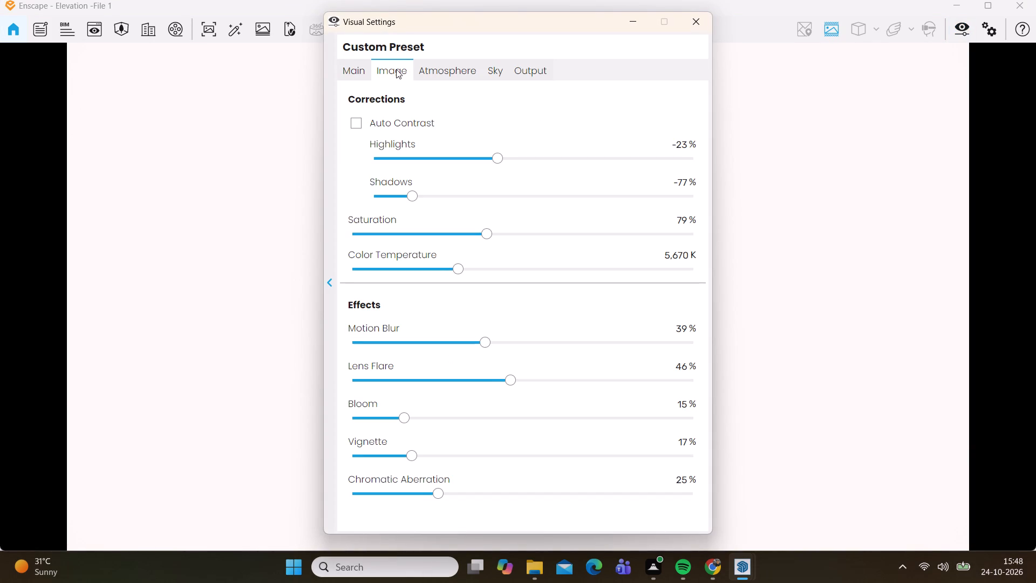
click(454, 70)
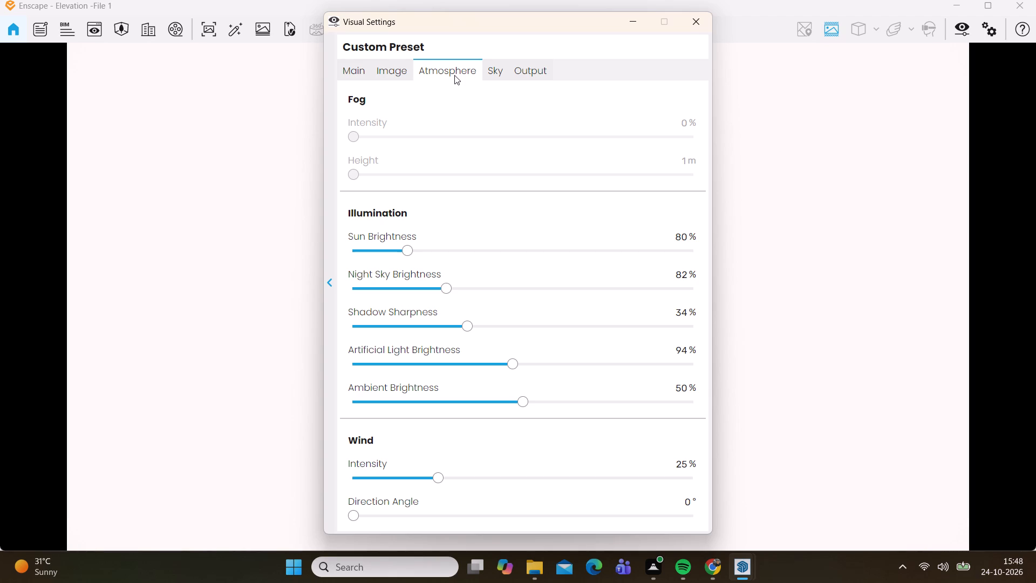
click(499, 73)
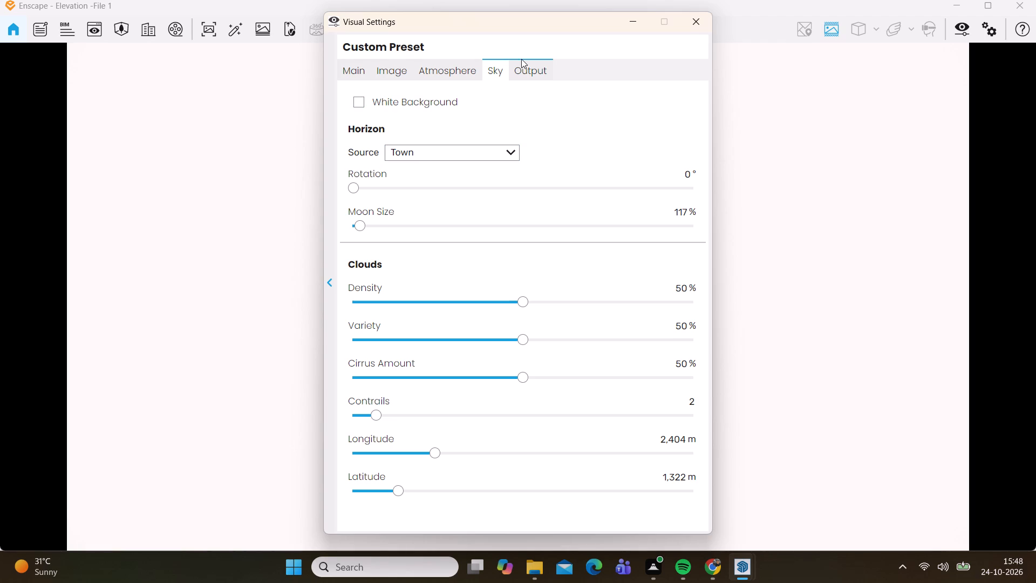
click(692, 17)
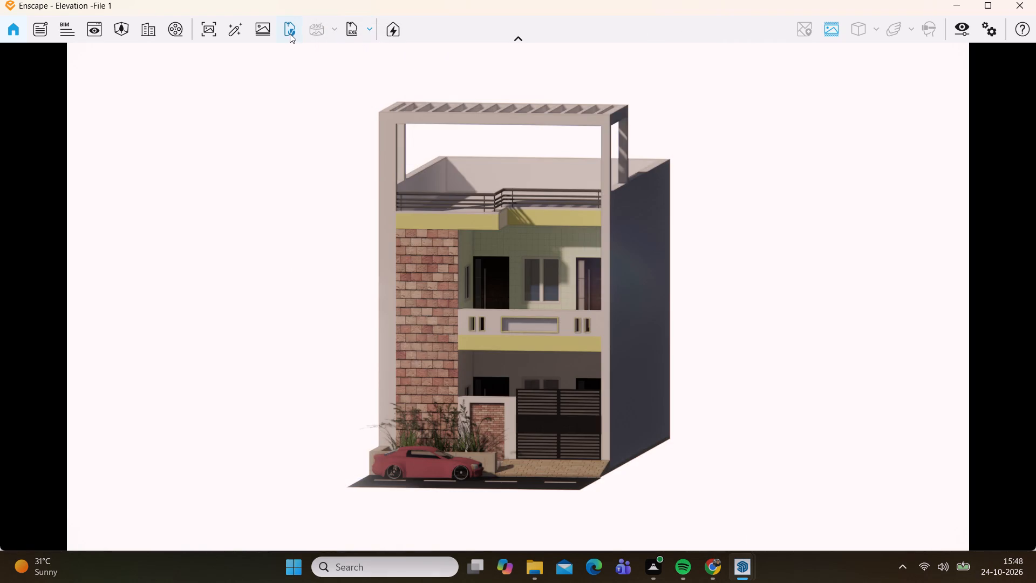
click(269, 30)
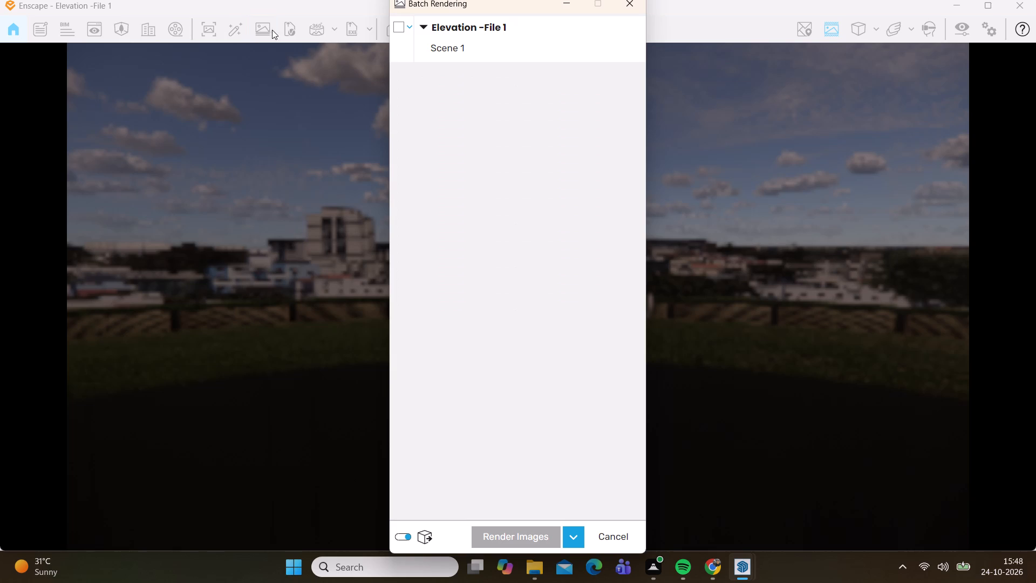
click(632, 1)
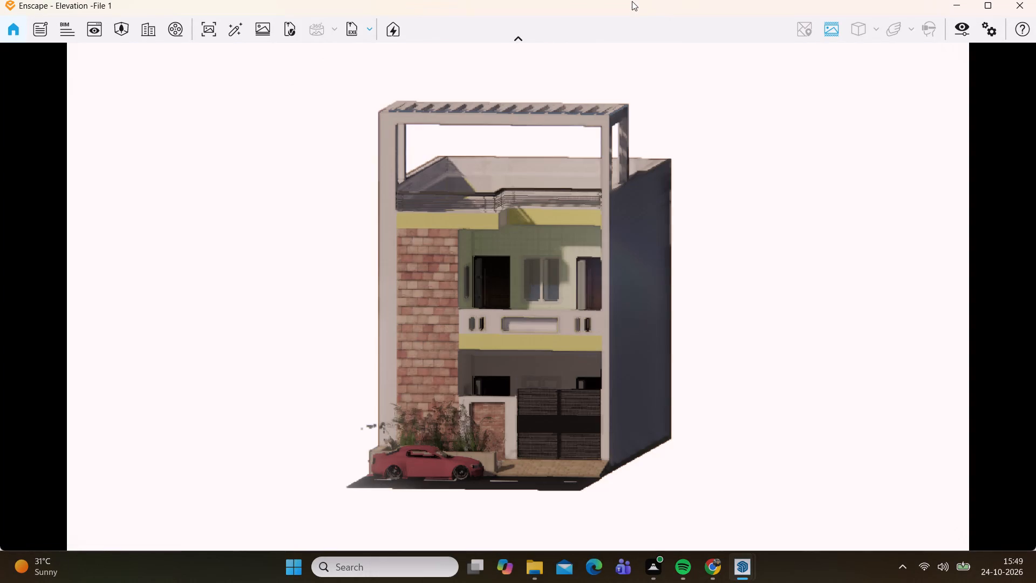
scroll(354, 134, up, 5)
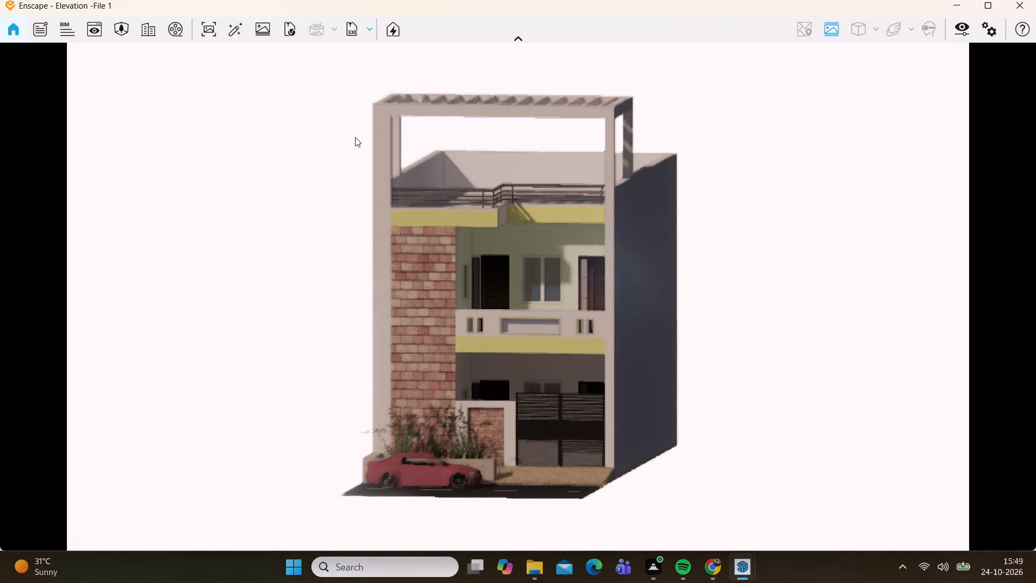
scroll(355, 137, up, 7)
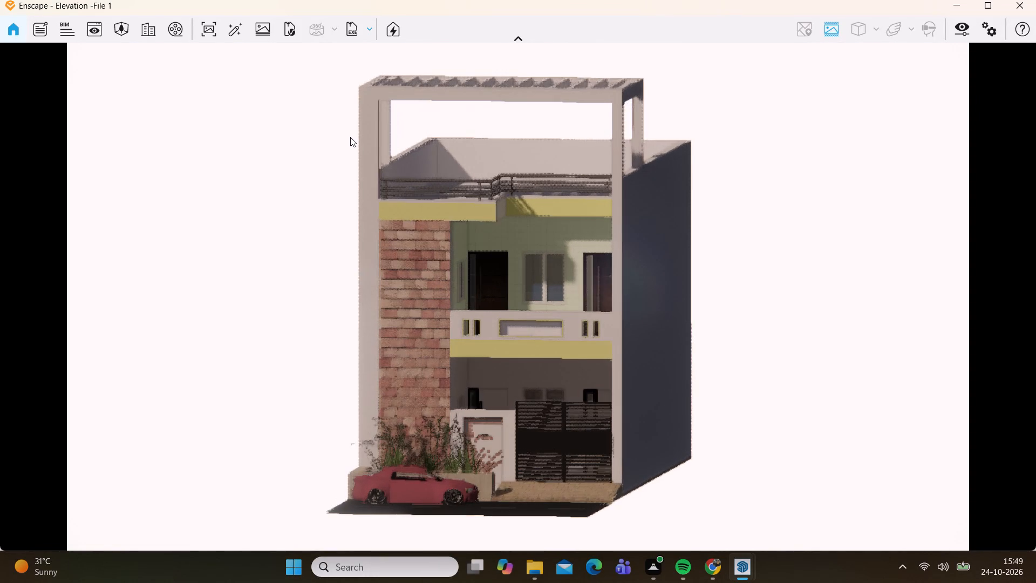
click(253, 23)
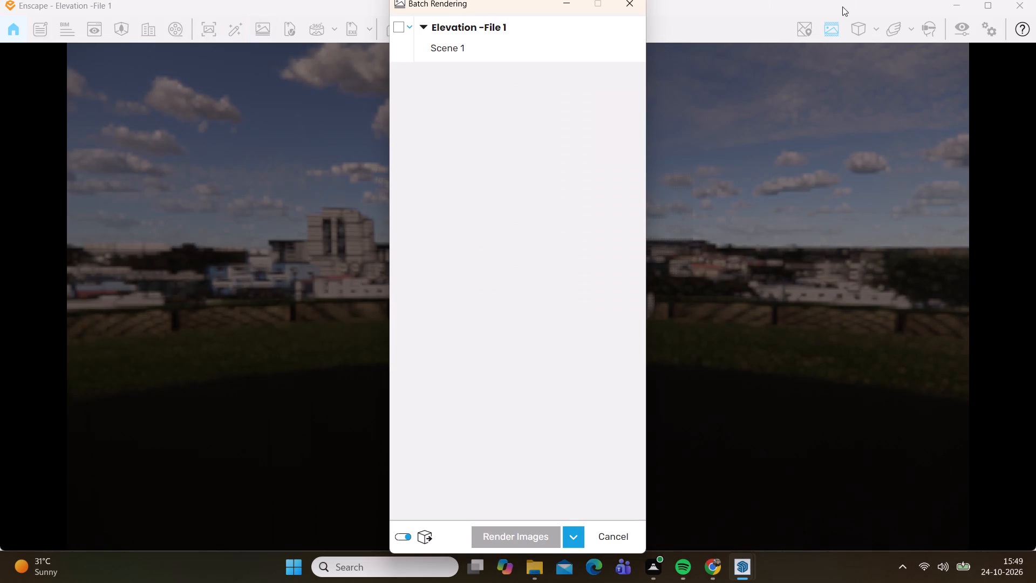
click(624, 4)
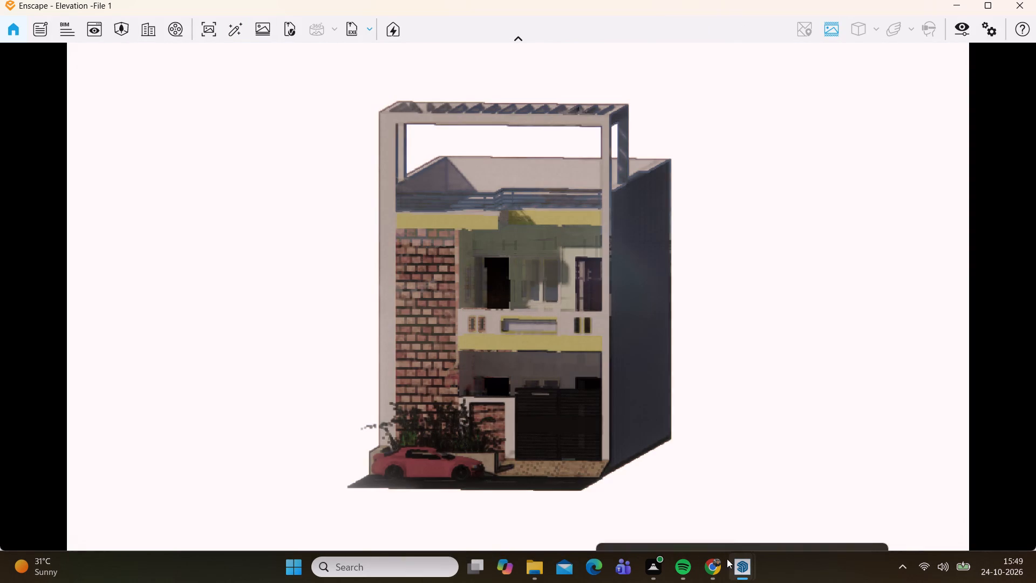
Switch to the Fuji window to view its activity insights.
click(681, 516)
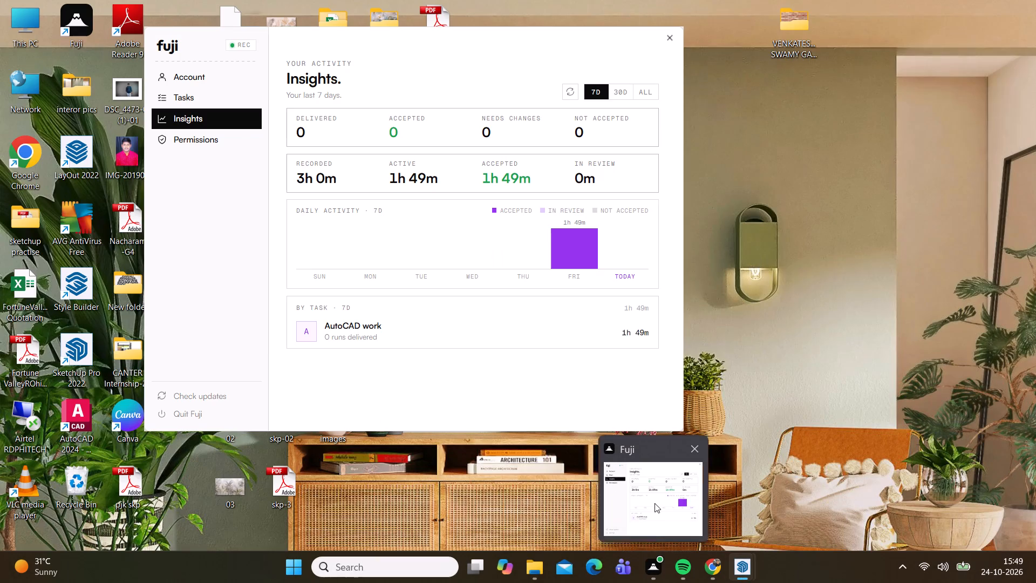
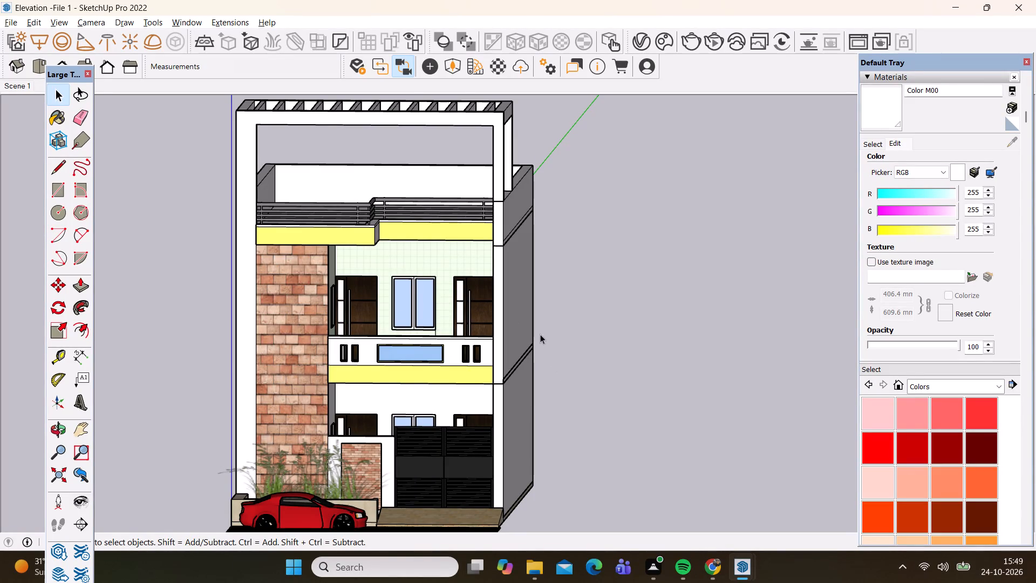
Turn on Enscape live updates for the house elevation model.
middle_drag(540, 334, 534, 328)
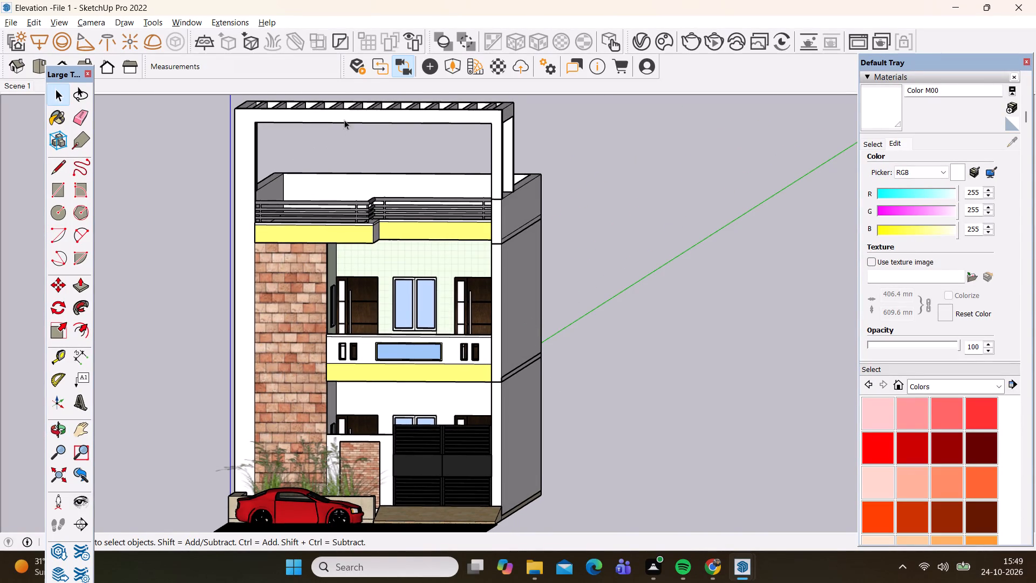
click(373, 66)
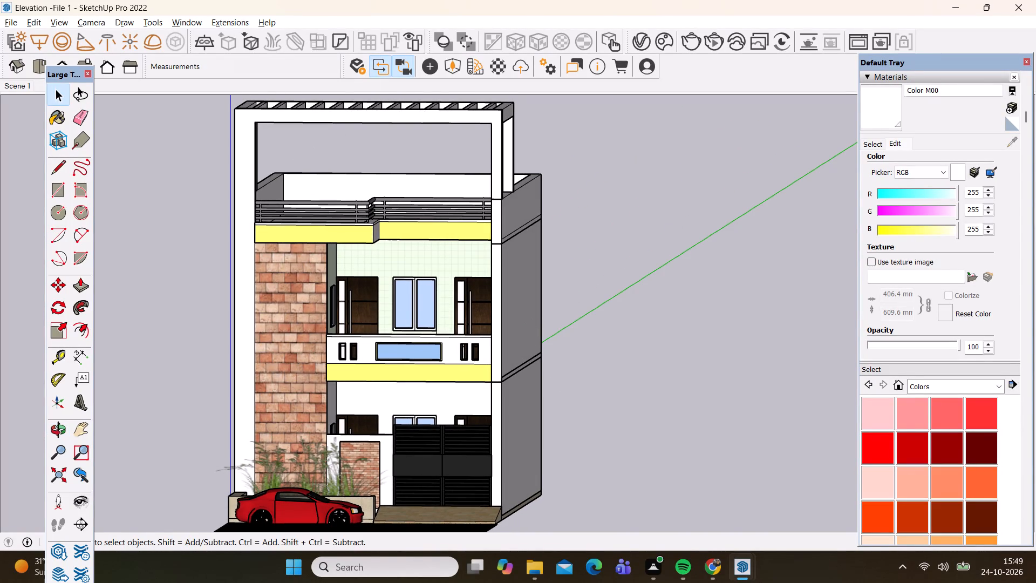
Switch to the Enscape render window and examine the house's front facade up close.
click(788, 500)
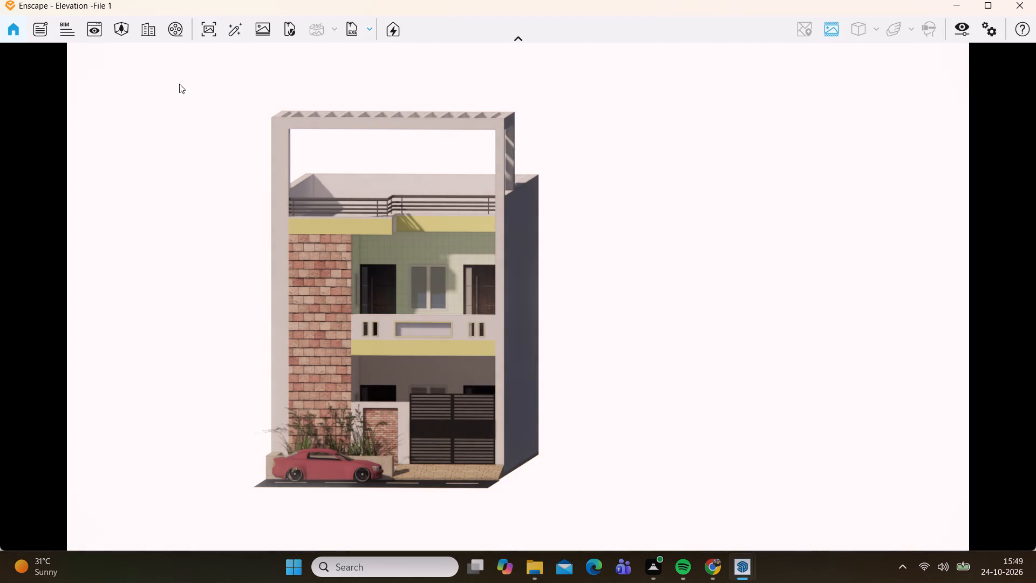
scroll(207, 255, up, 2)
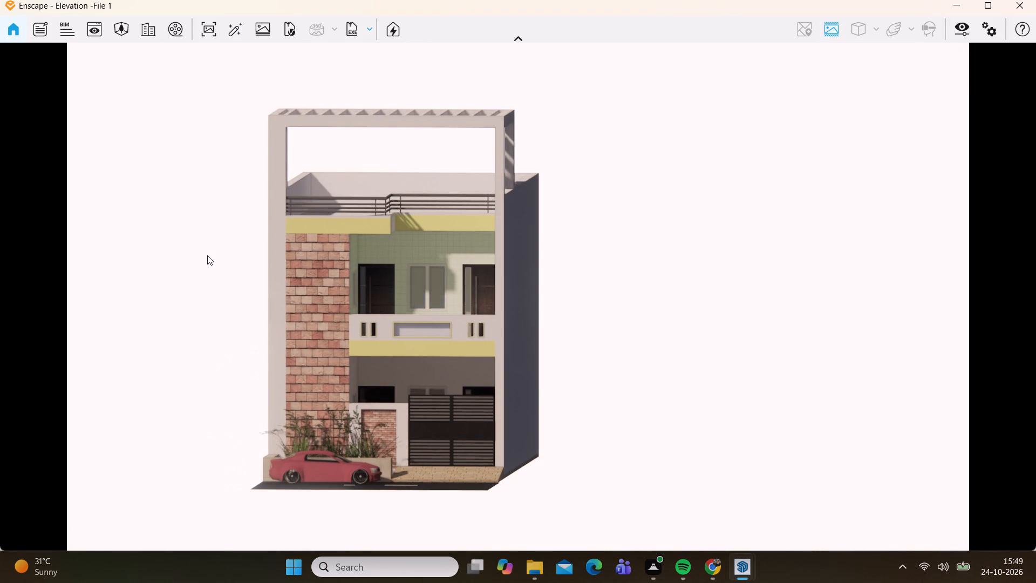
scroll(207, 255, up, 5)
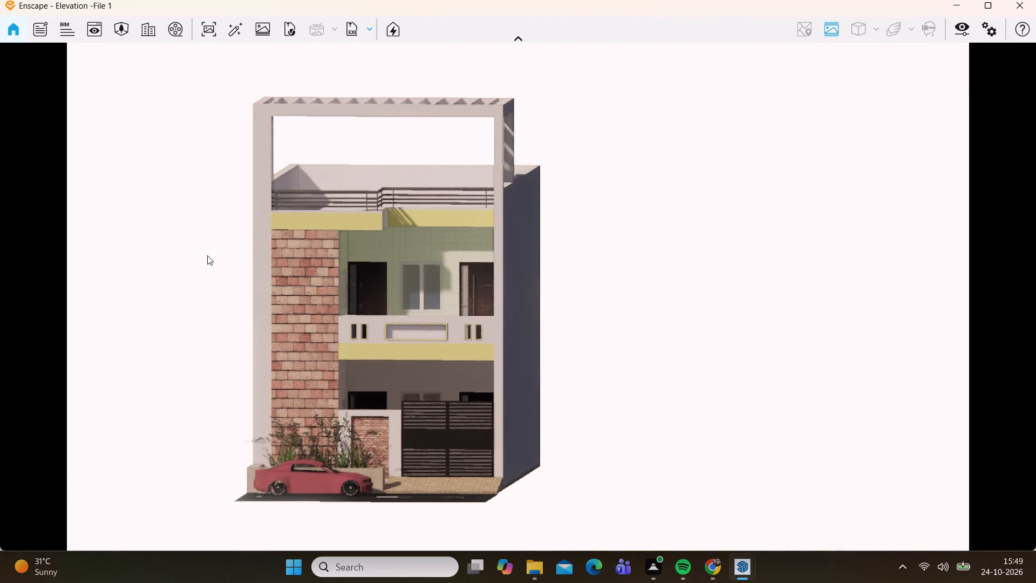
scroll(207, 255, up, 5)
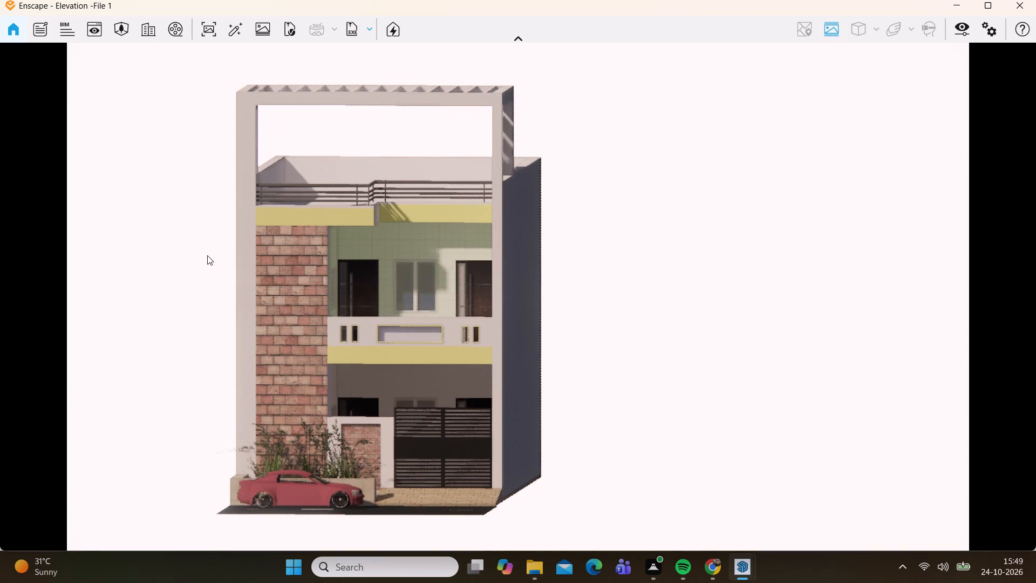
scroll(207, 255, up, 1)
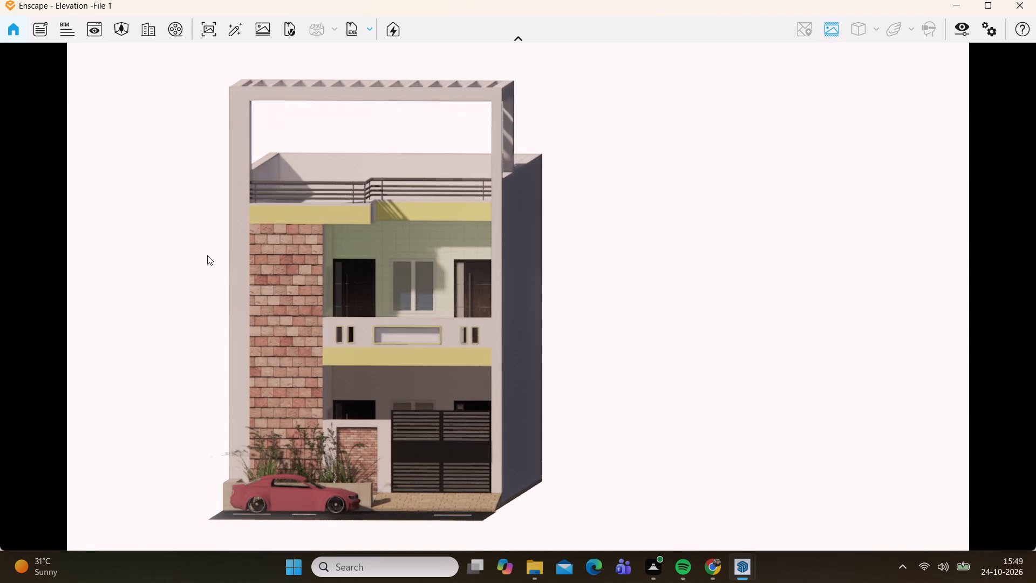
scroll(207, 255, up, 1)
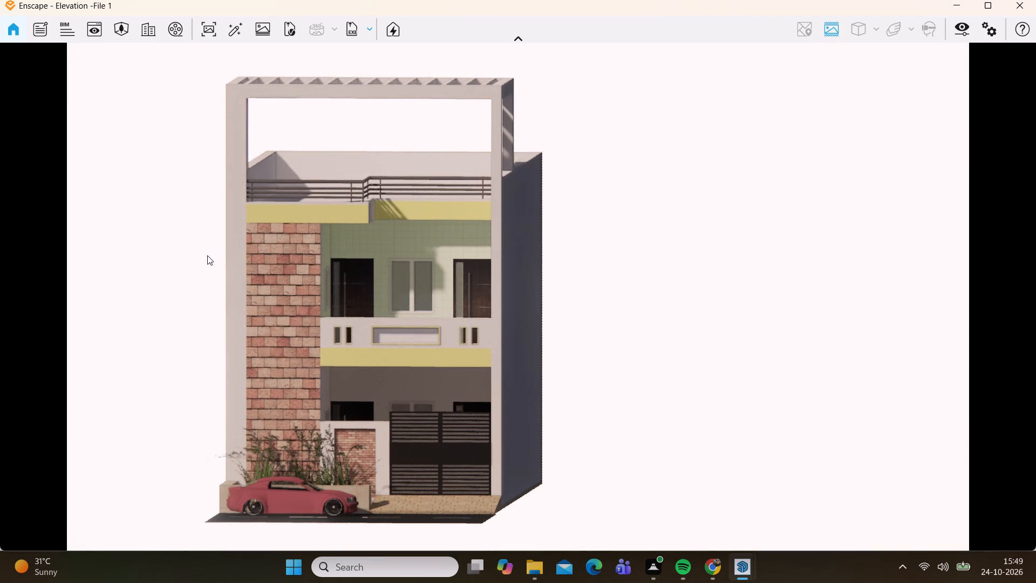
scroll(207, 255, up, 2)
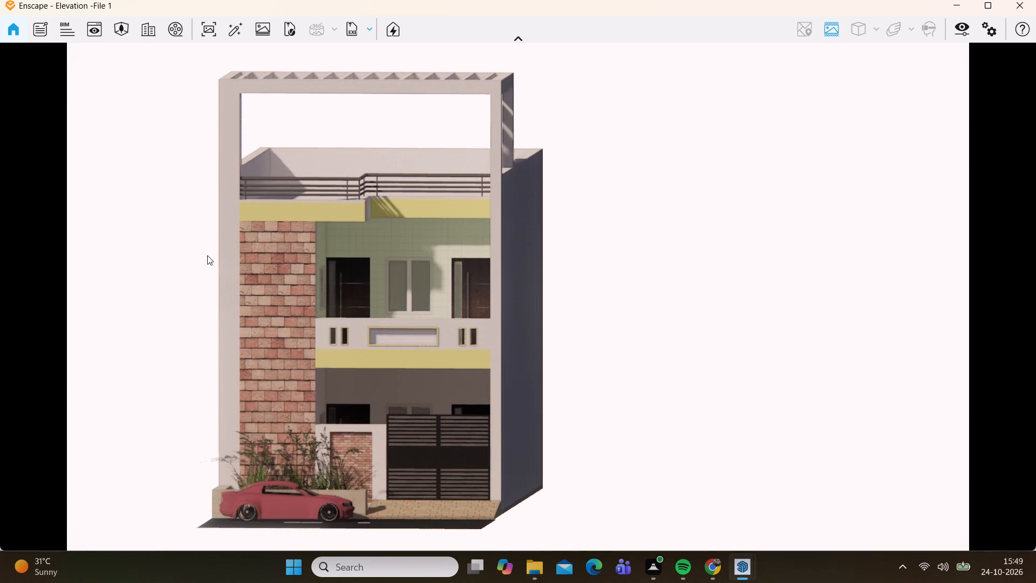
scroll(207, 255, up, 1)
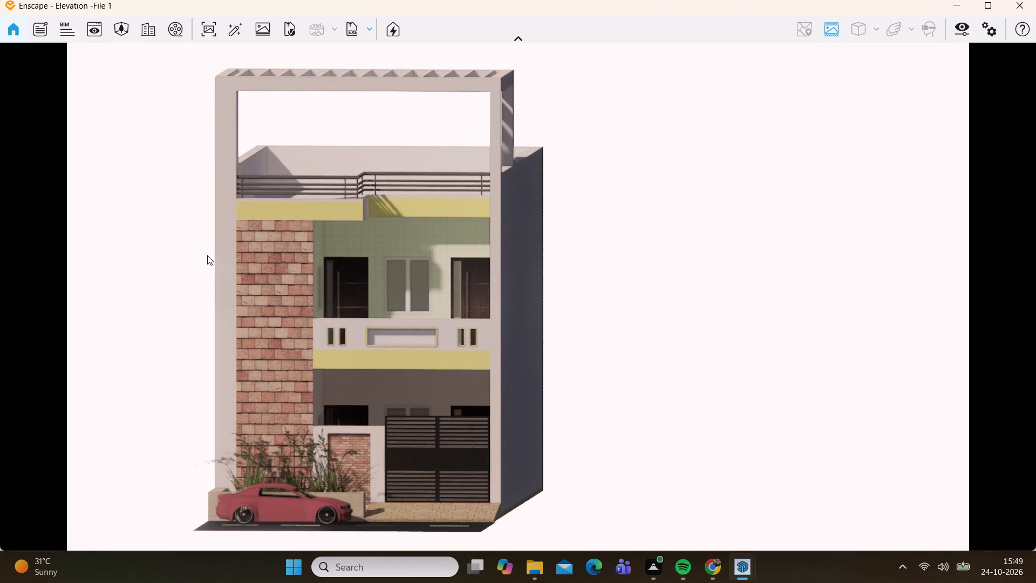
scroll(207, 255, up, 2)
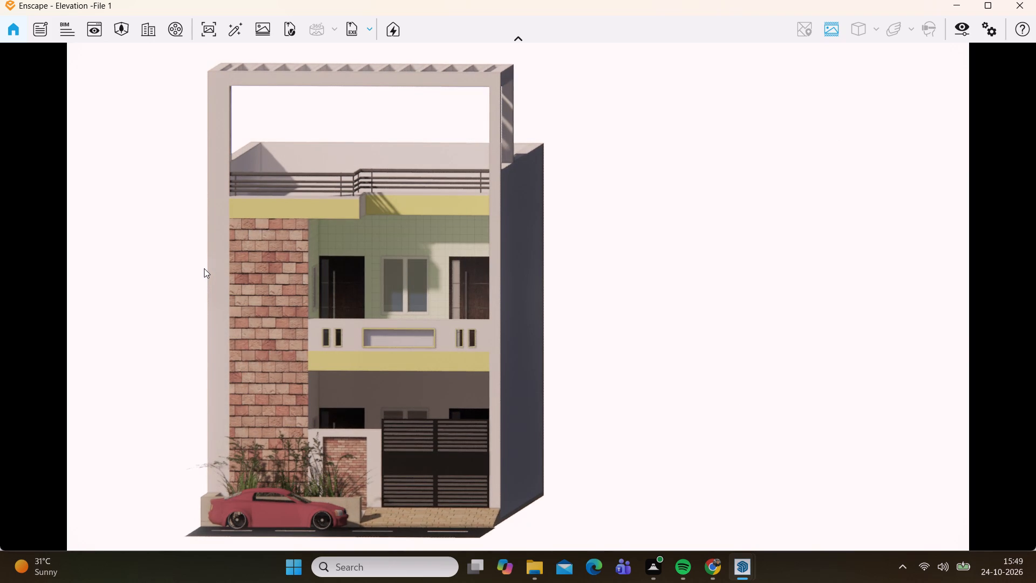
middle_drag(204, 270, 524, 297)
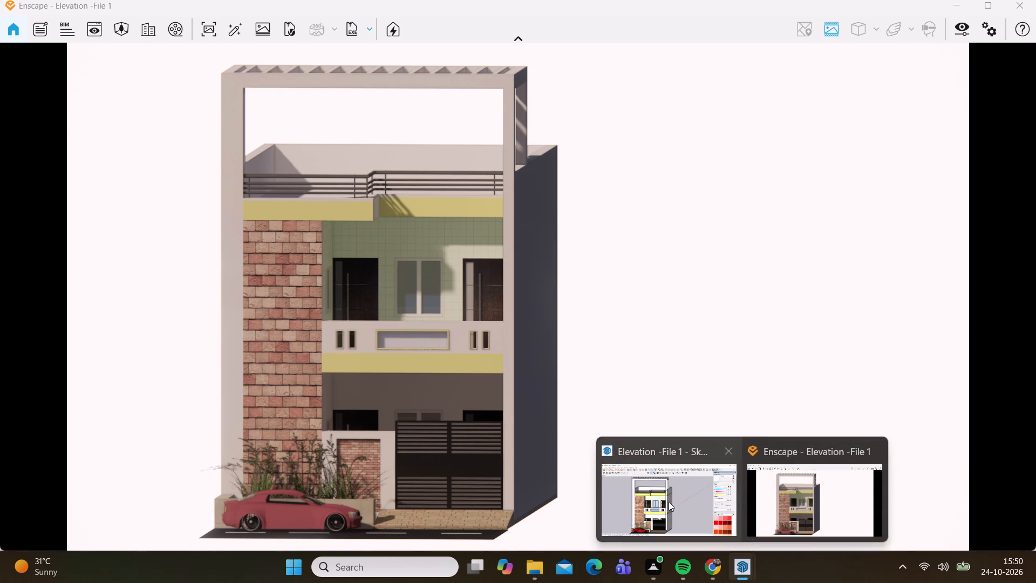
Switch back to SketchUp and update Scene 1 with a slightly adjusted front view of the house.
click(669, 500)
middle_drag(478, 357, 486, 356)
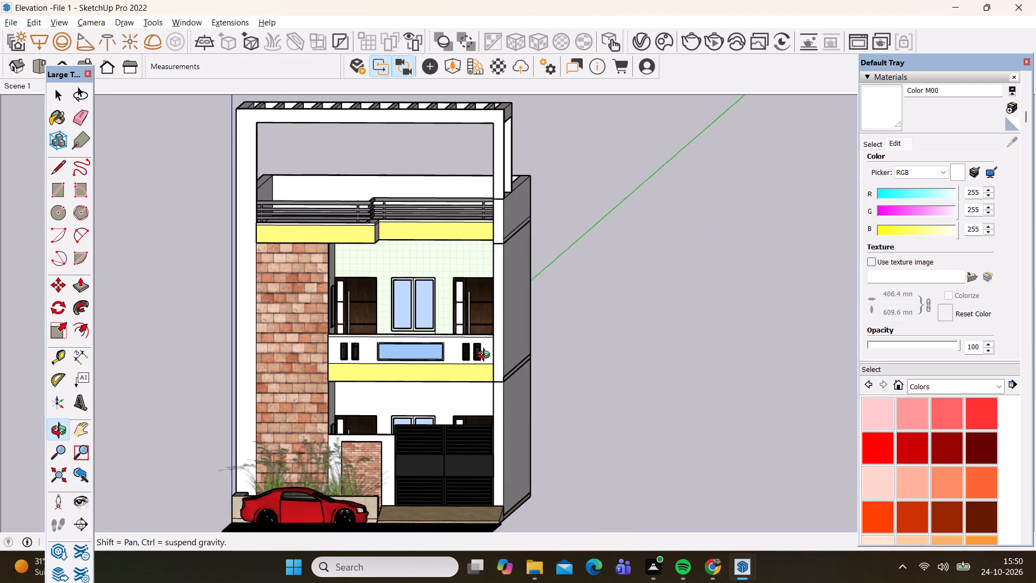
middle_drag(486, 356, 487, 356)
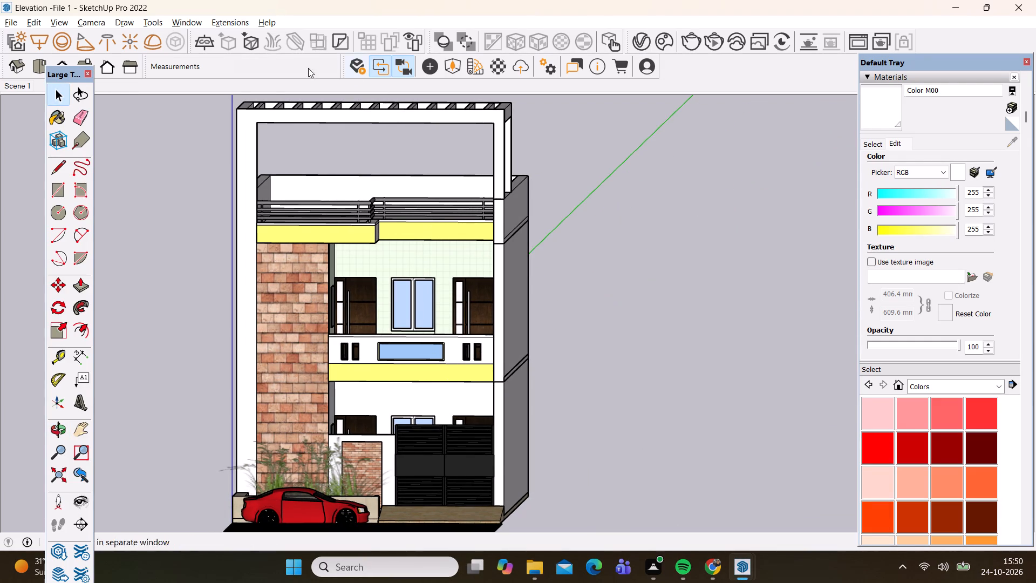
right_click(15, 90)
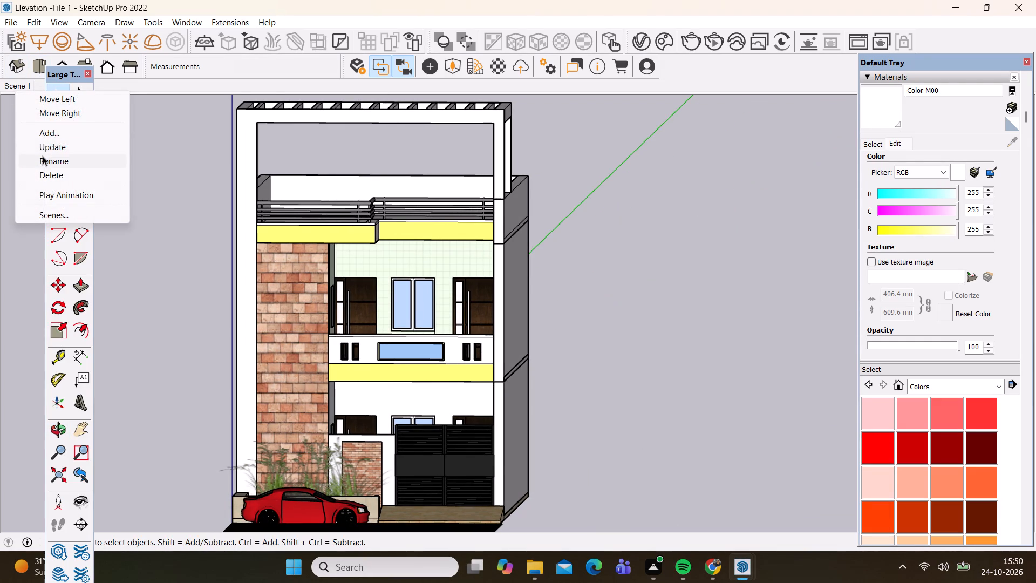
click(43, 150)
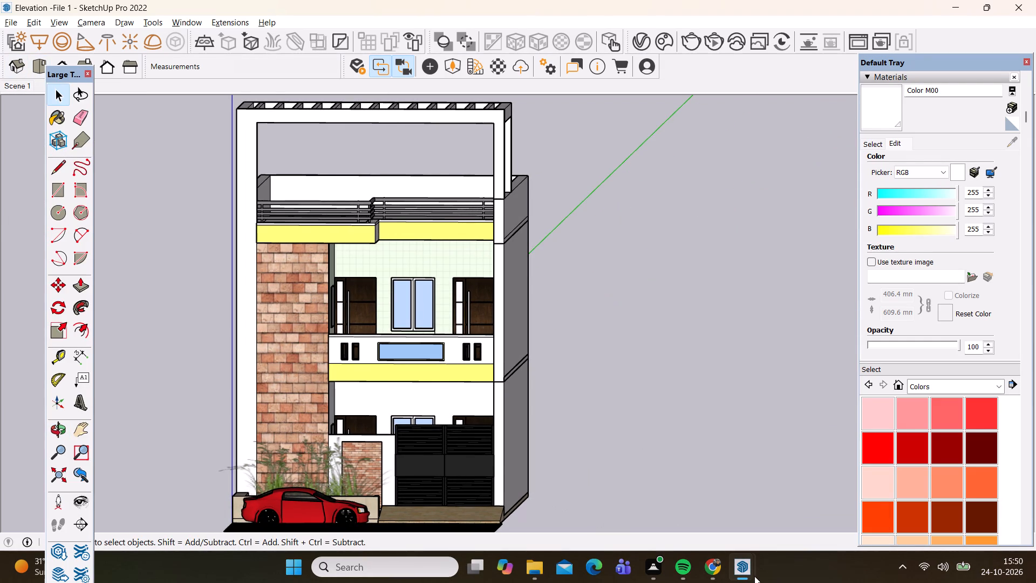
Examine the front elevation in the Enscape render from slightly different camera angles set in SketchUp.
click(797, 519)
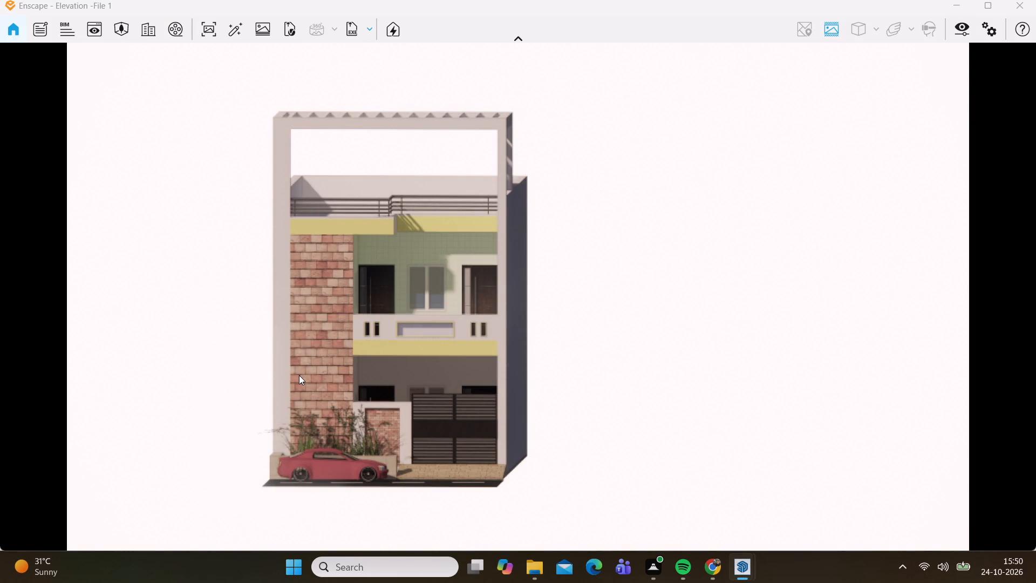
scroll(299, 375, up, 3)
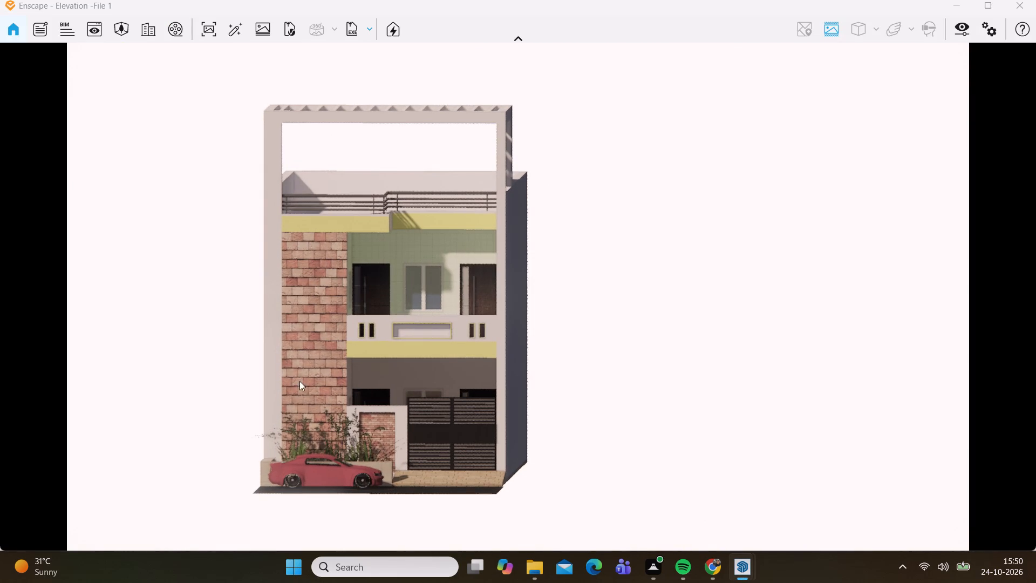
click(667, 470)
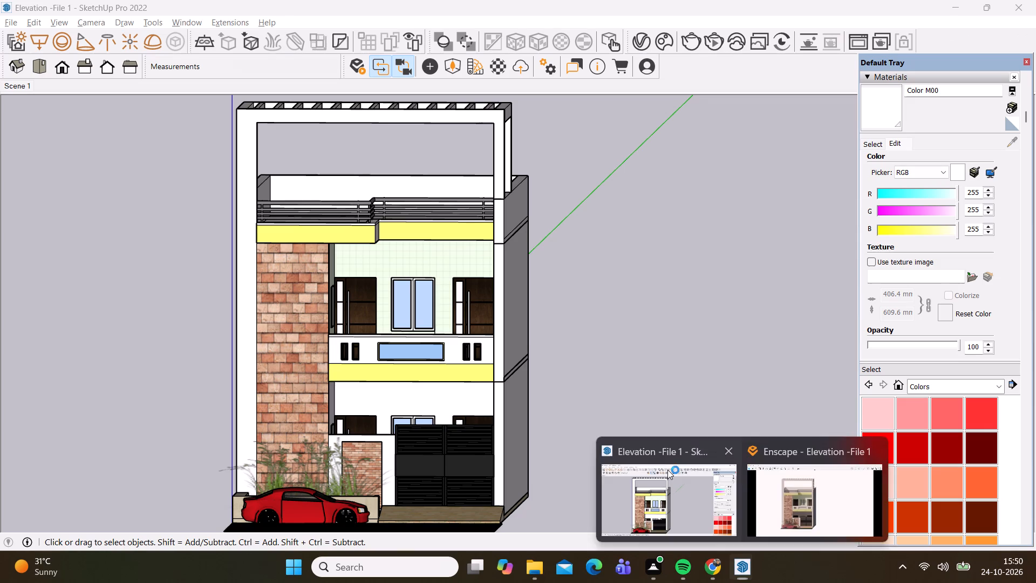
middle_drag(567, 372, 578, 373)
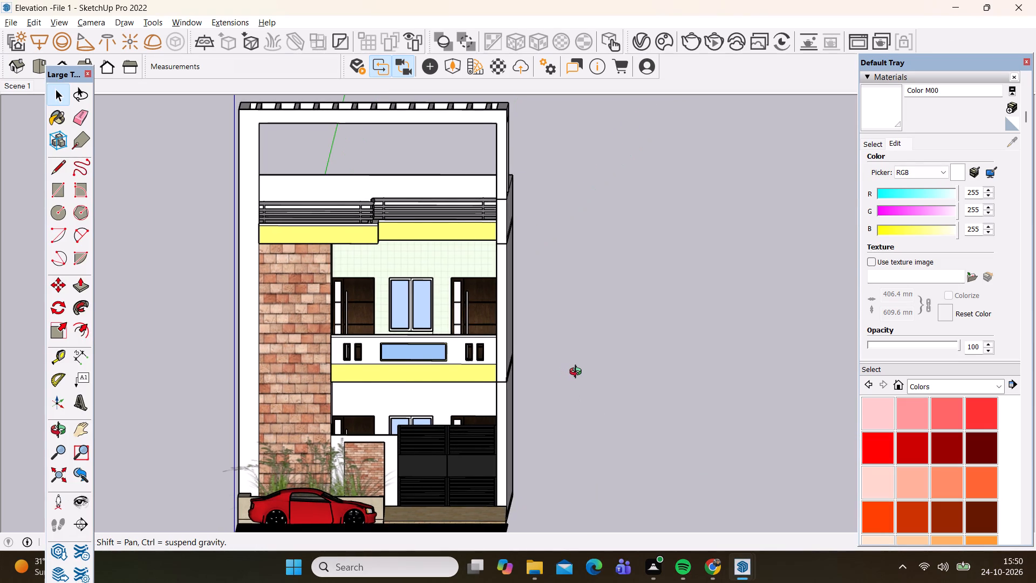
middle_drag(578, 373, 570, 366)
middle_click(570, 366)
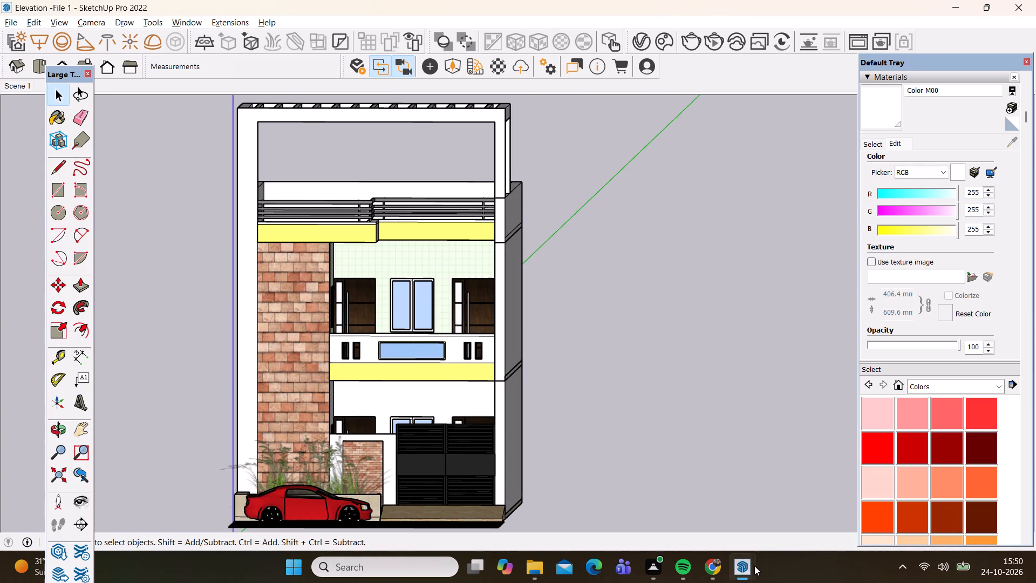
click(785, 525)
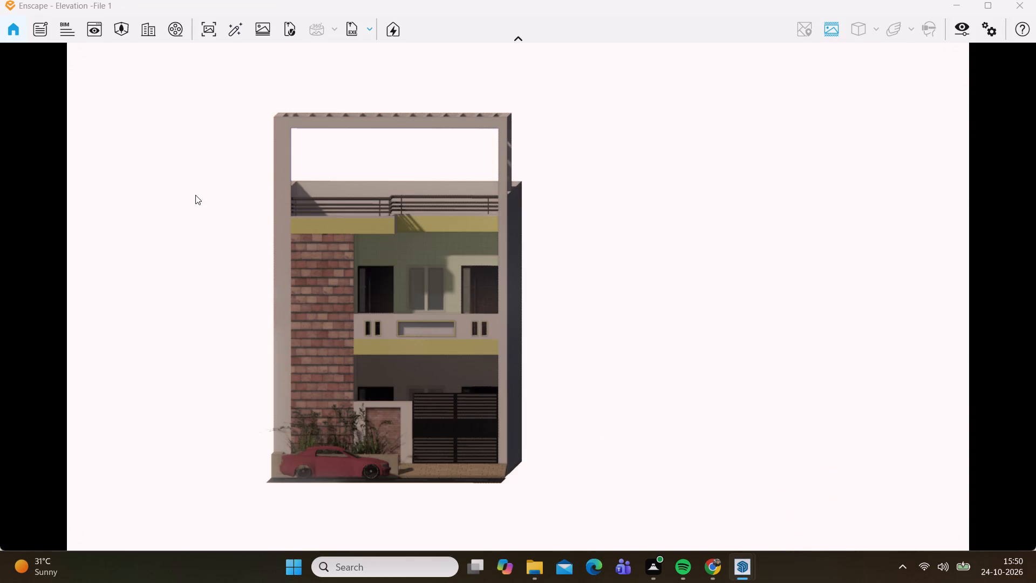
scroll(212, 232, up, 2)
scroll(210, 276, up, 1)
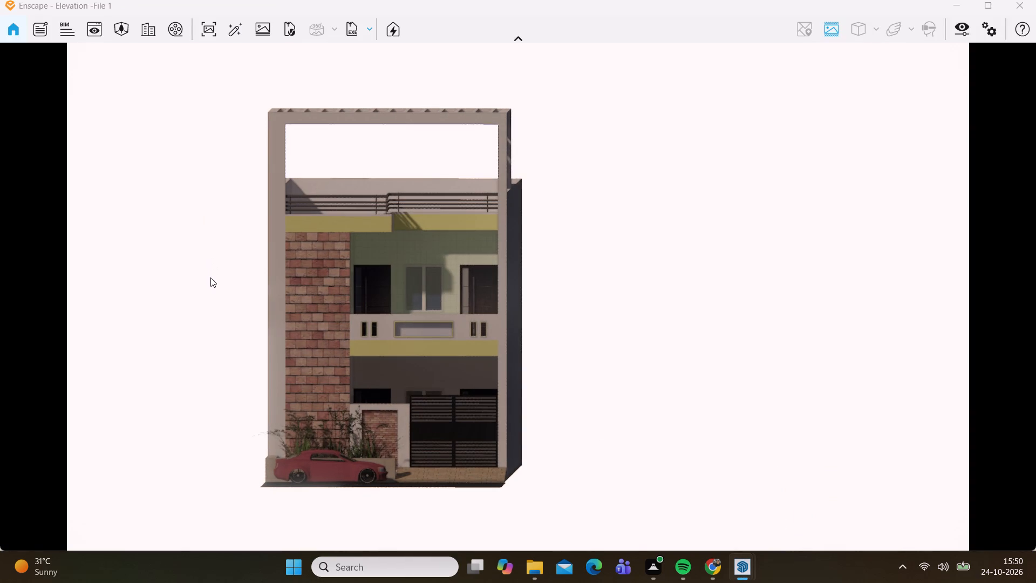
scroll(210, 280, up, 6)
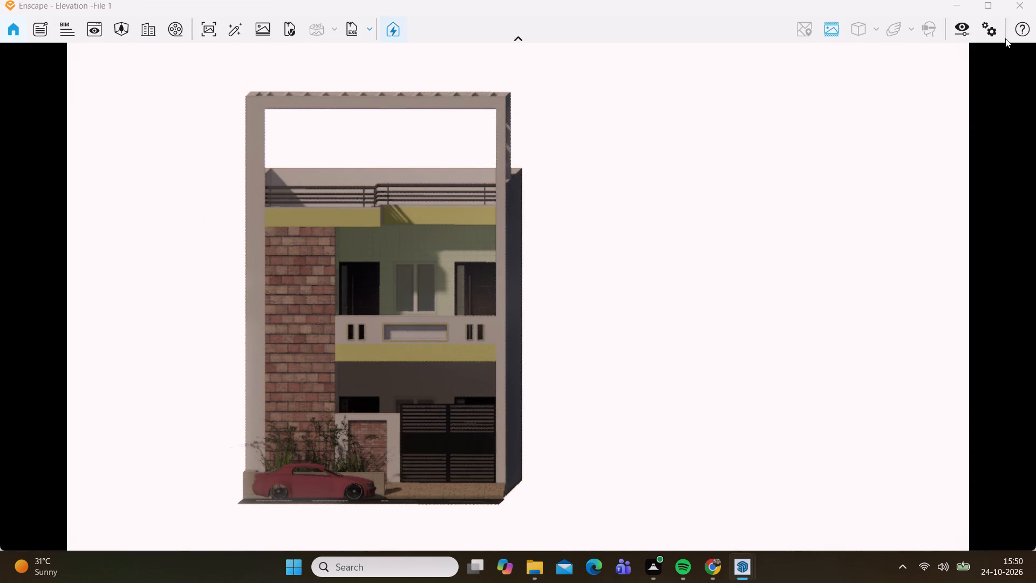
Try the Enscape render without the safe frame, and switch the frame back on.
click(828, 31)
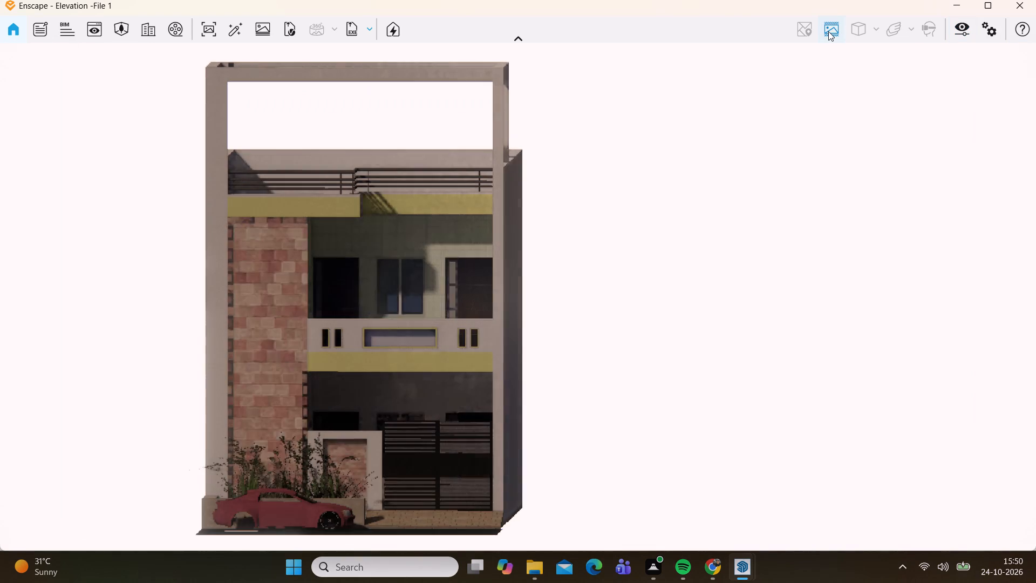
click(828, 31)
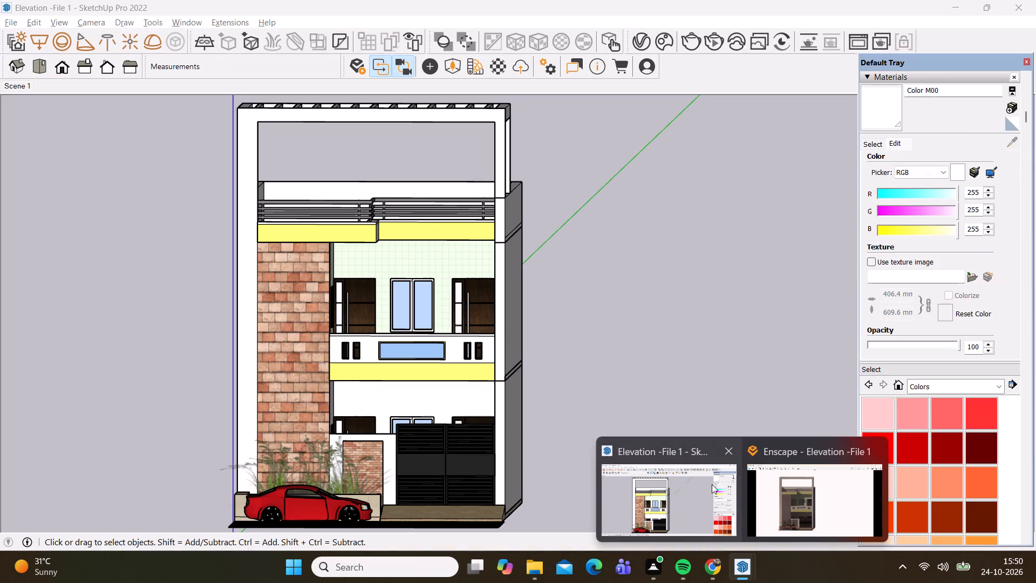
Return to SketchUp, keep a slightly angled front view of the house, and turn off Enscape live updates.
click(691, 480)
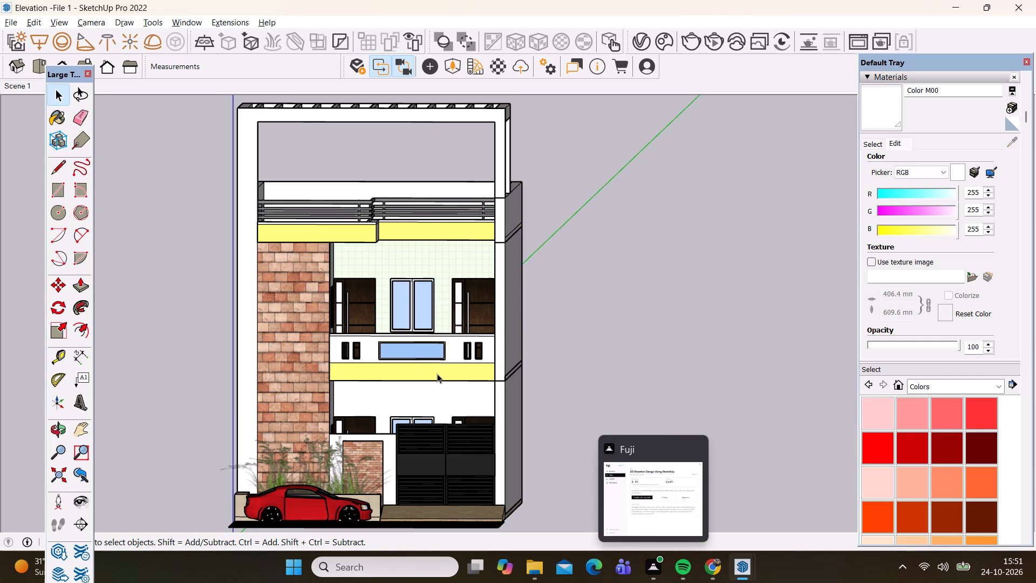
middle_drag(437, 375, 434, 374)
scroll(434, 371, down, 1)
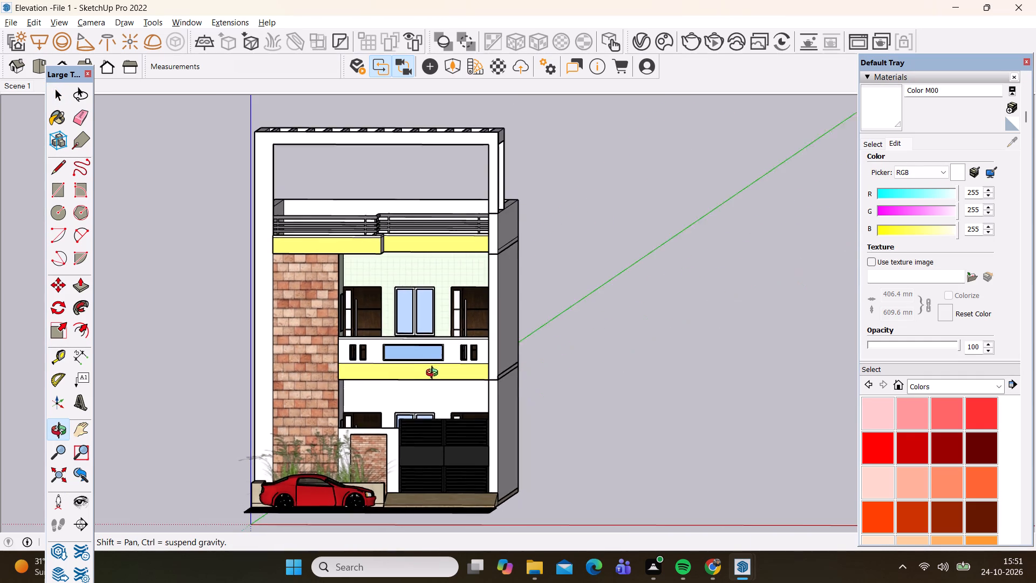
middle_drag(434, 374, 446, 377)
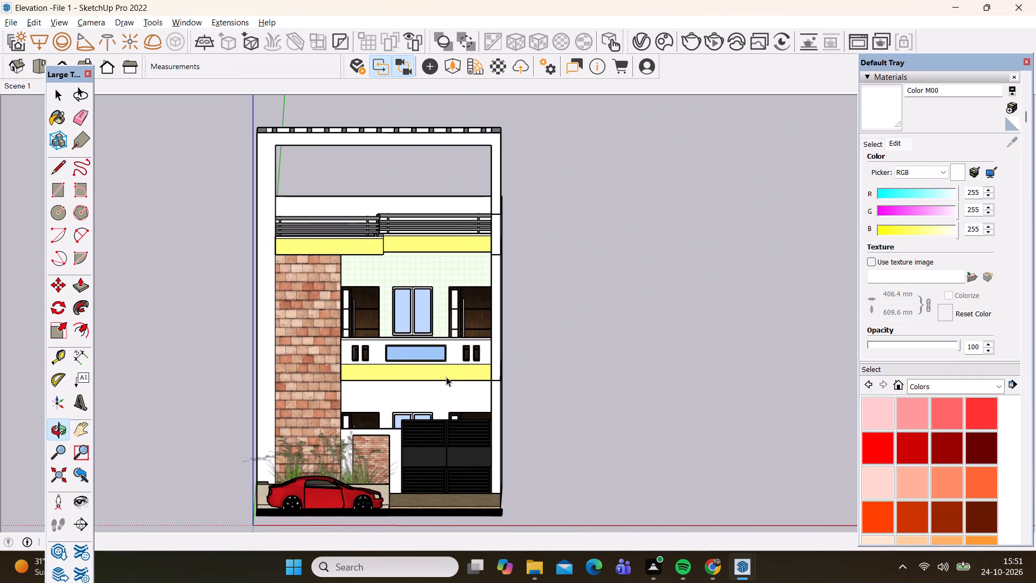
scroll(224, 397, up, 1)
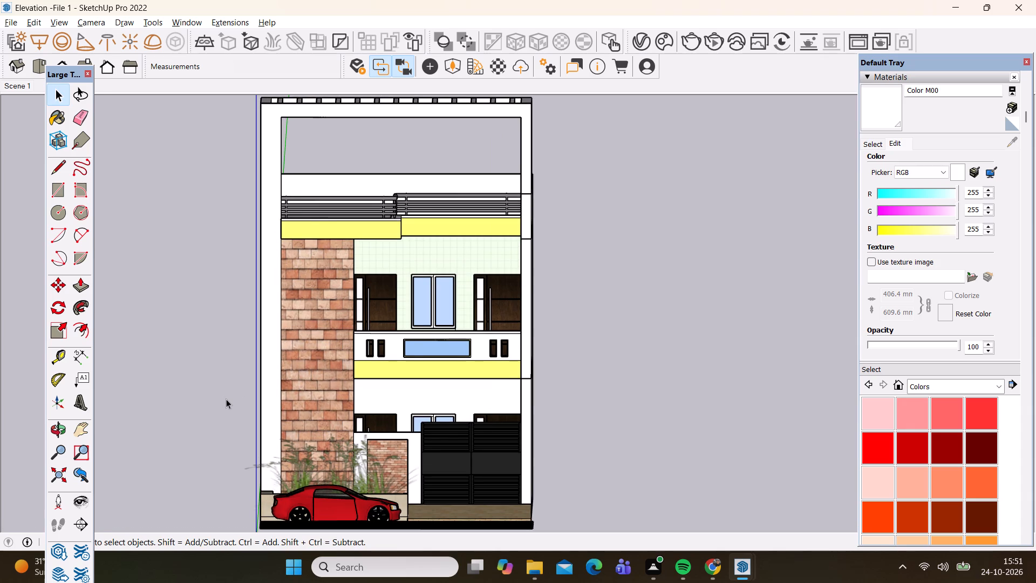
middle_click(226, 399)
scroll(226, 399, down, 1)
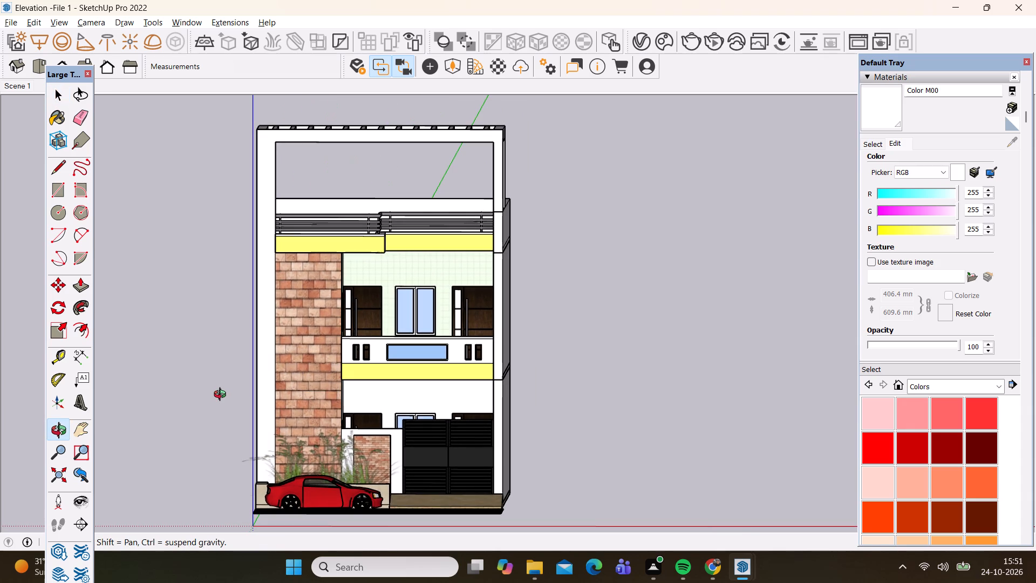
middle_click(222, 396)
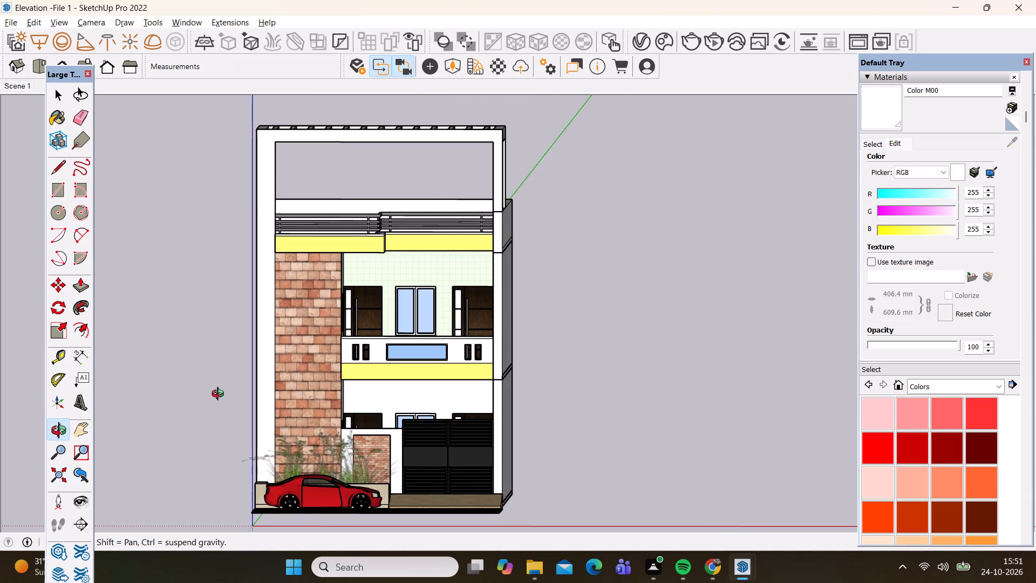
scroll(220, 394, up, 1)
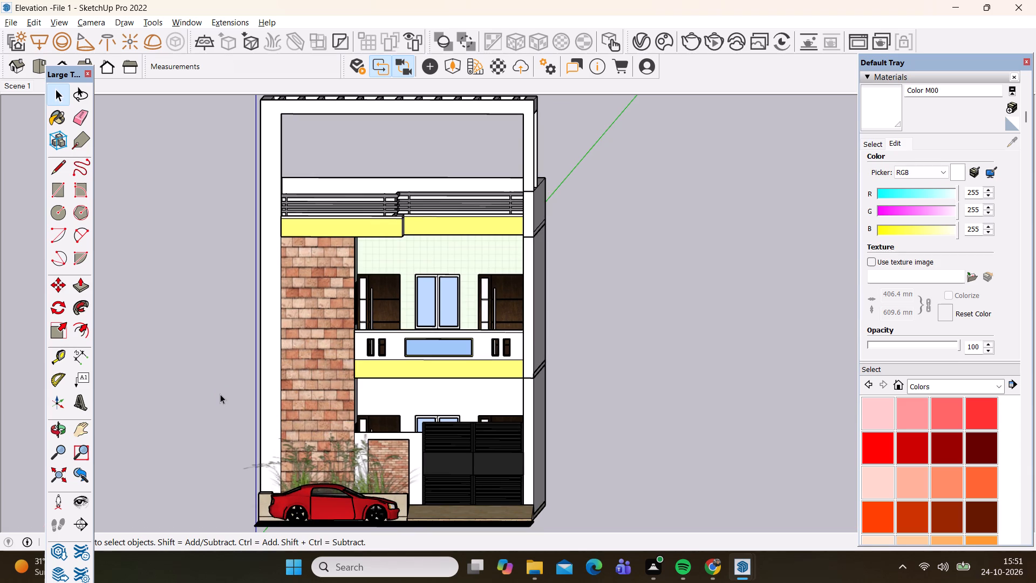
scroll(220, 394, down, 1)
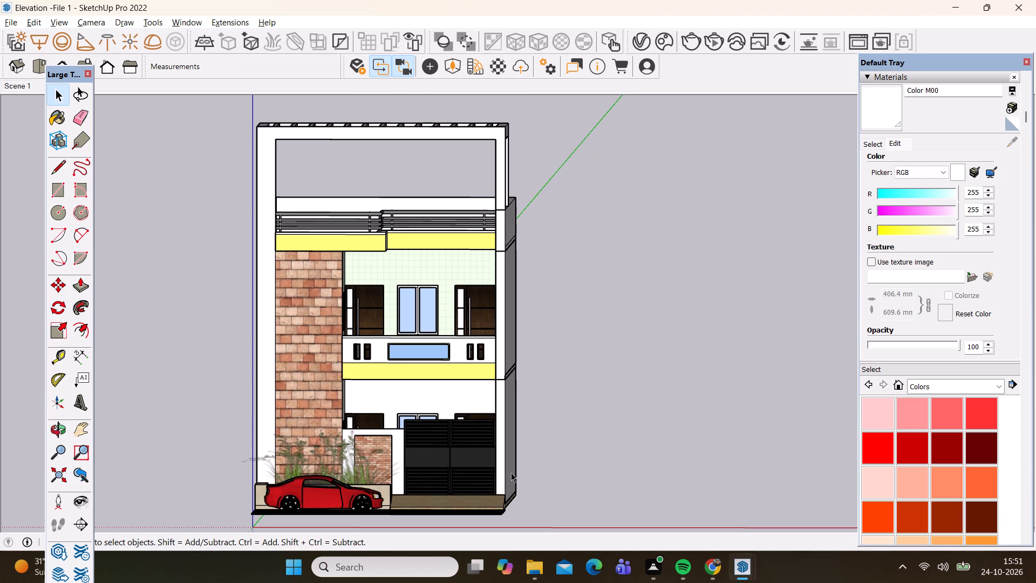
click(374, 67)
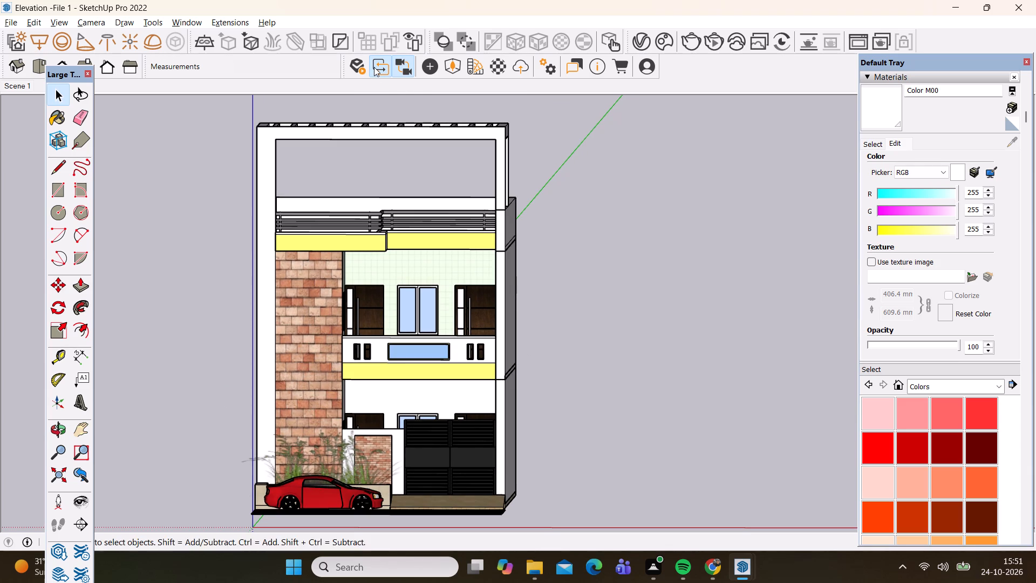
Turn Enscape live updates back on.
click(376, 66)
Switch to the Enscape render and examine the house's front elevation from closer up.
click(788, 491)
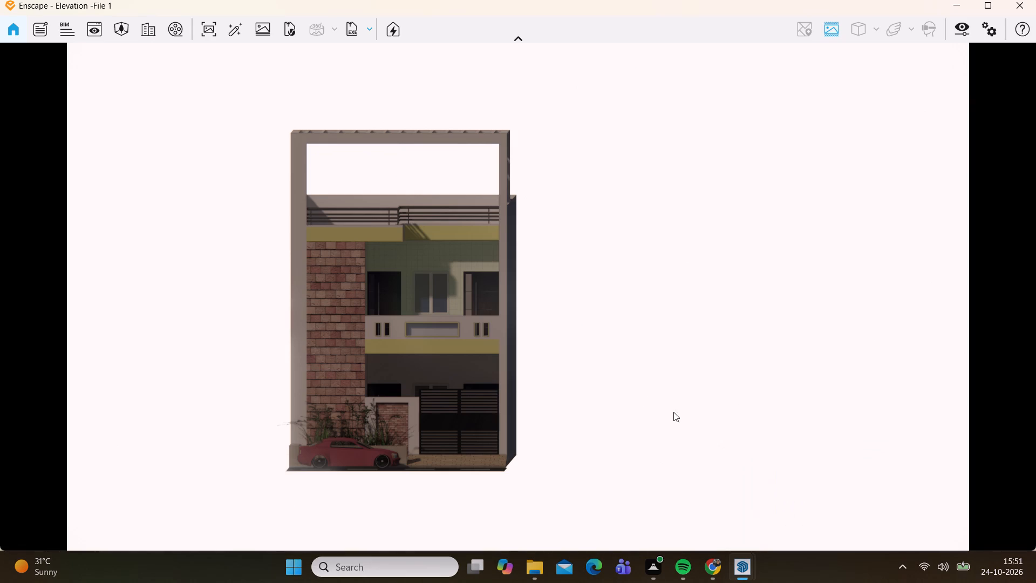
scroll(526, 259, up, 5)
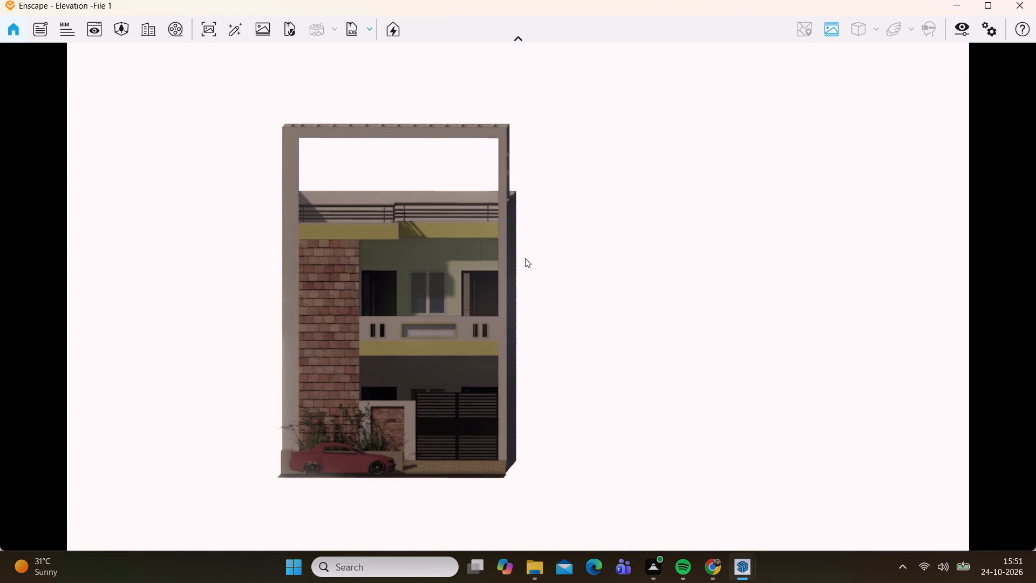
scroll(525, 258, up, 7)
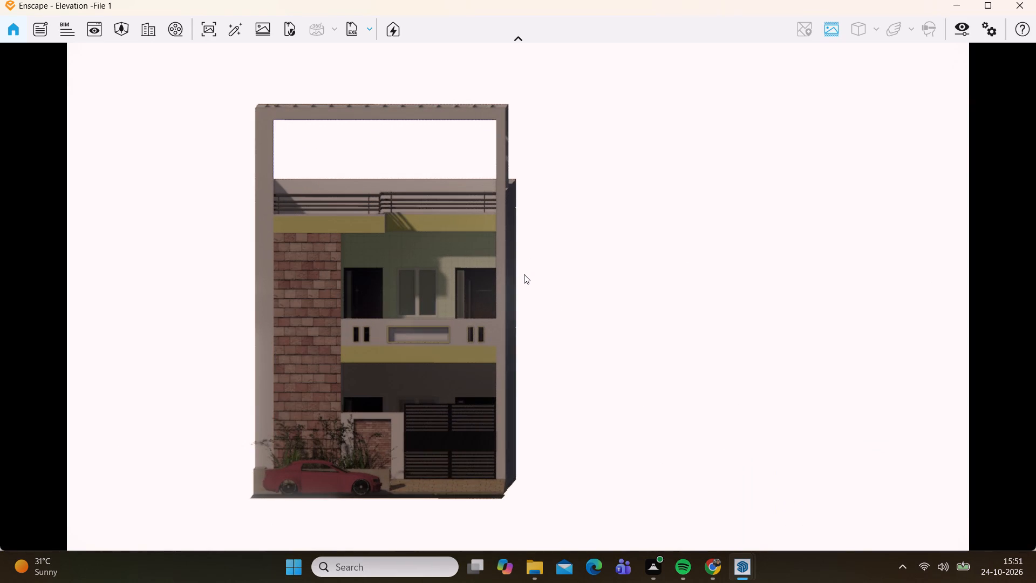
Close the Enscape render window and save the house elevation model in SketchUp.
click(1011, 2)
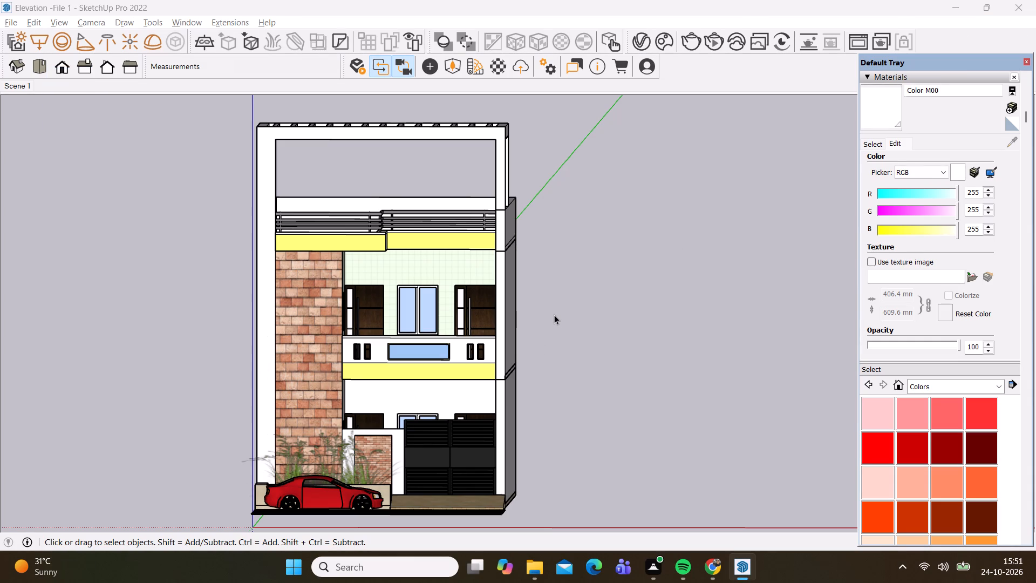
key(ctrl+s)
View the house front in SketchUp from a more angled, slightly raised viewpoint.
middle_drag(560, 317, 548, 321)
scroll(548, 321, down, 1)
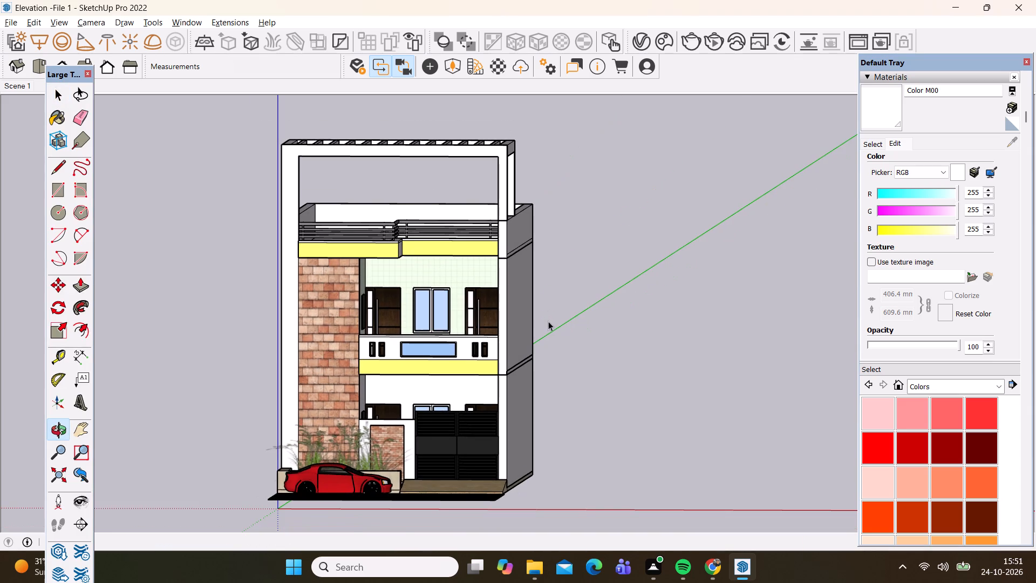
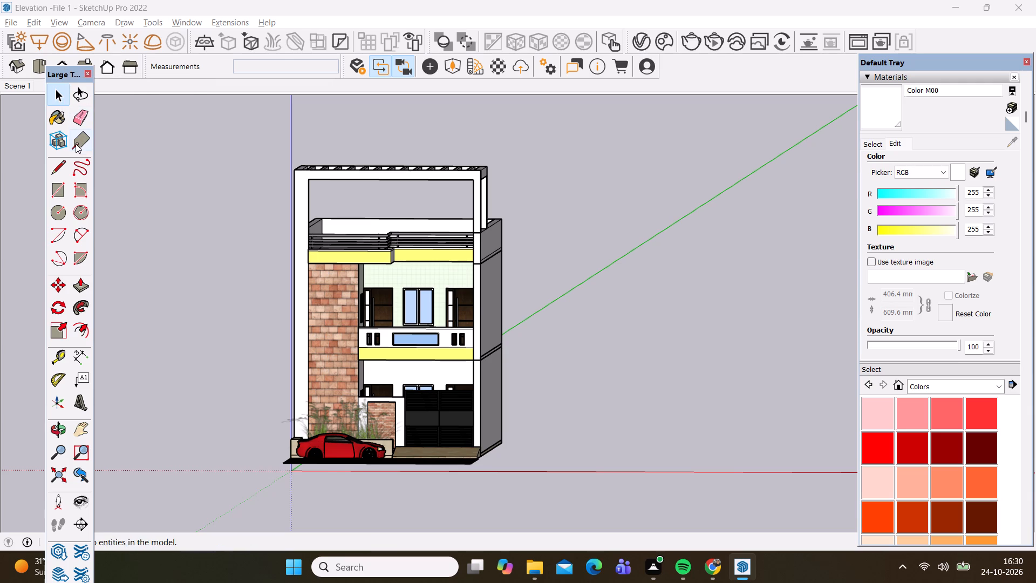
Move the floating Large Tool Set farther from the house model so its whole set of tools fits on screen.
drag(54, 74, 52, 74)
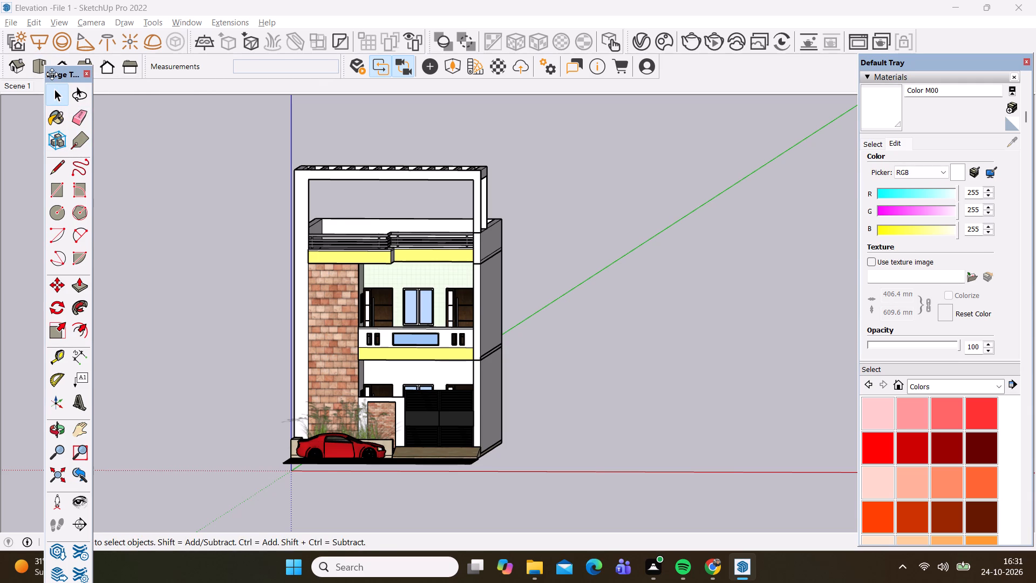
drag(52, 74, 18, 70)
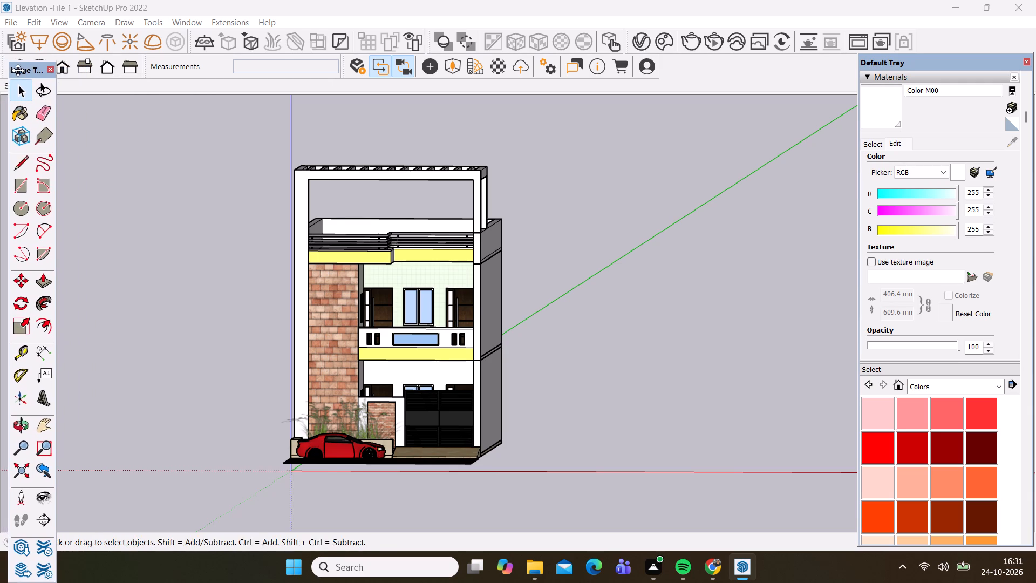
drag(18, 70, 23, 59)
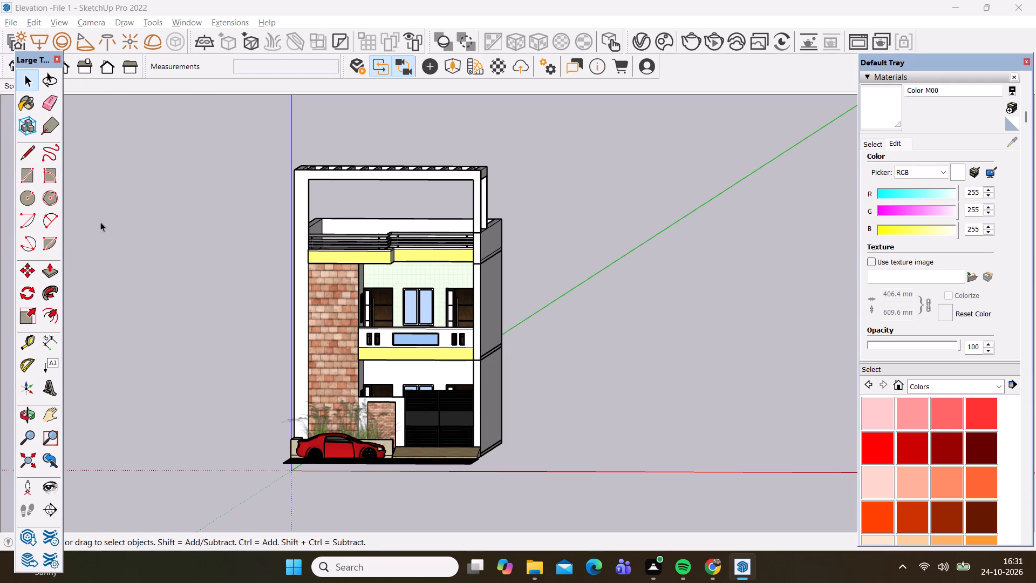
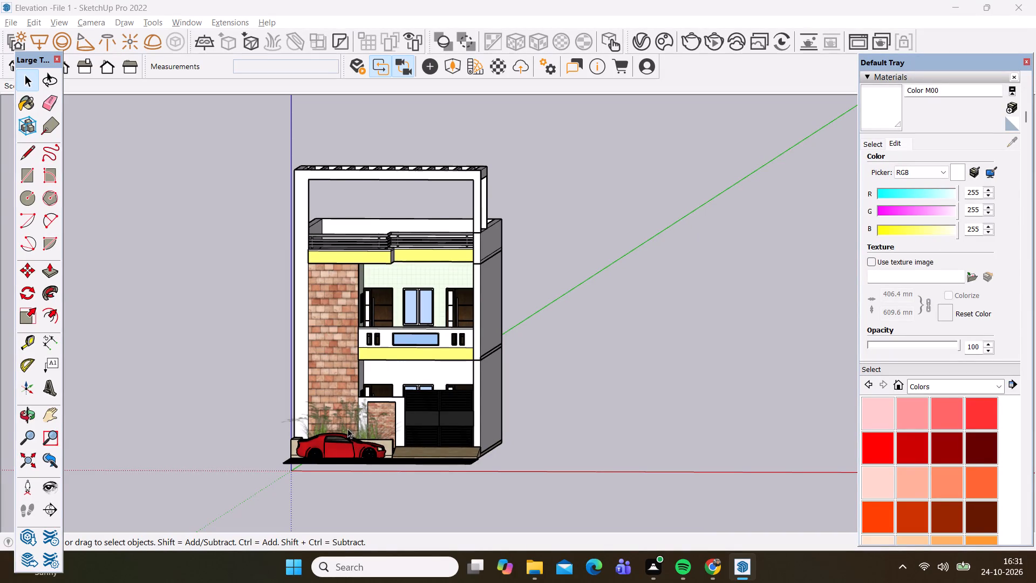
Examine the house's street frontage with the parked car, gate and road, up close and from a raised front view.
scroll(347, 429, up, 2)
scroll(343, 482, up, 5)
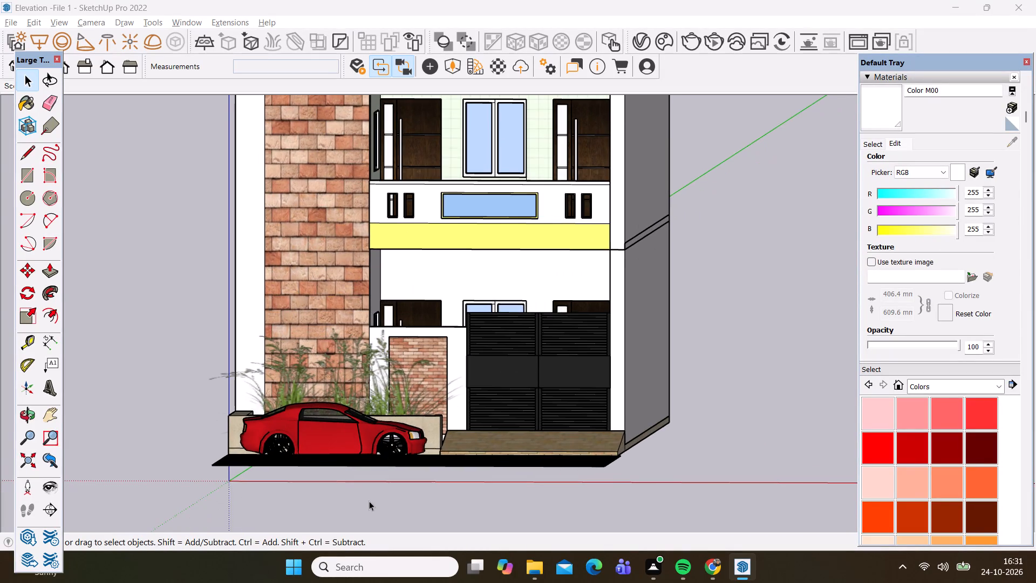
scroll(369, 501, up, 2)
middle_drag(368, 482, 372, 473)
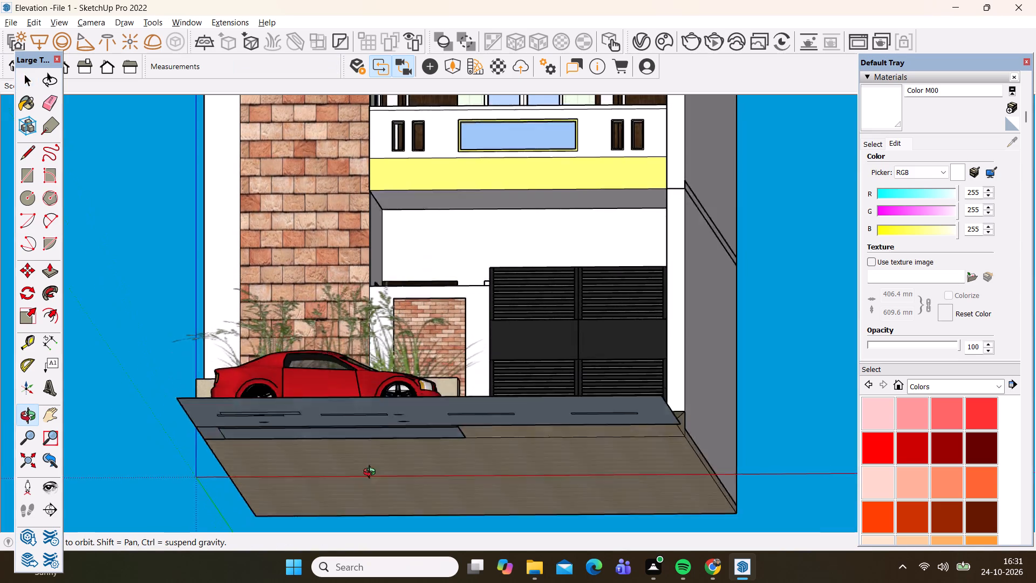
middle_drag(372, 473, 379, 559)
scroll(426, 321, down, 10)
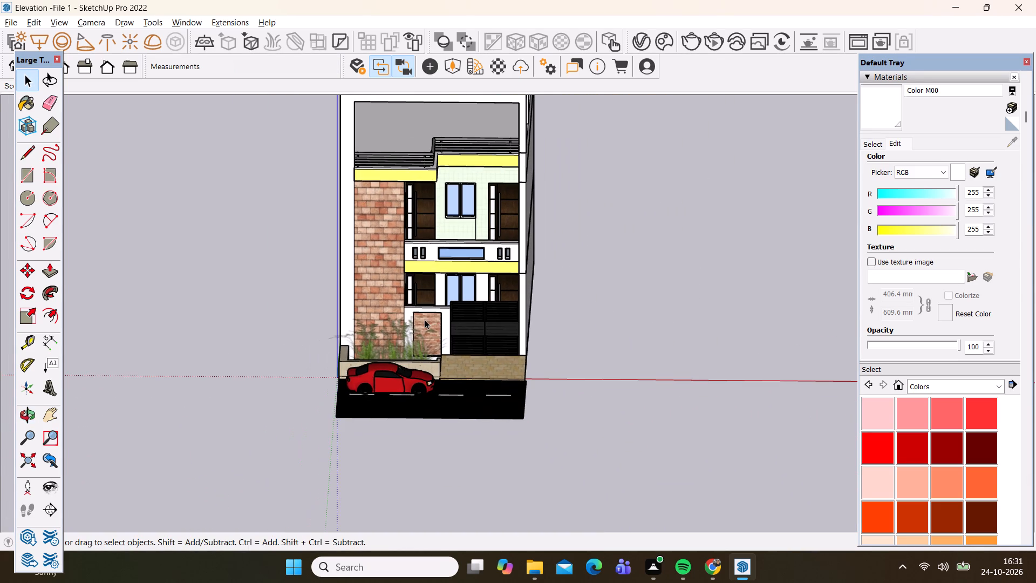
scroll(407, 344, down, 5)
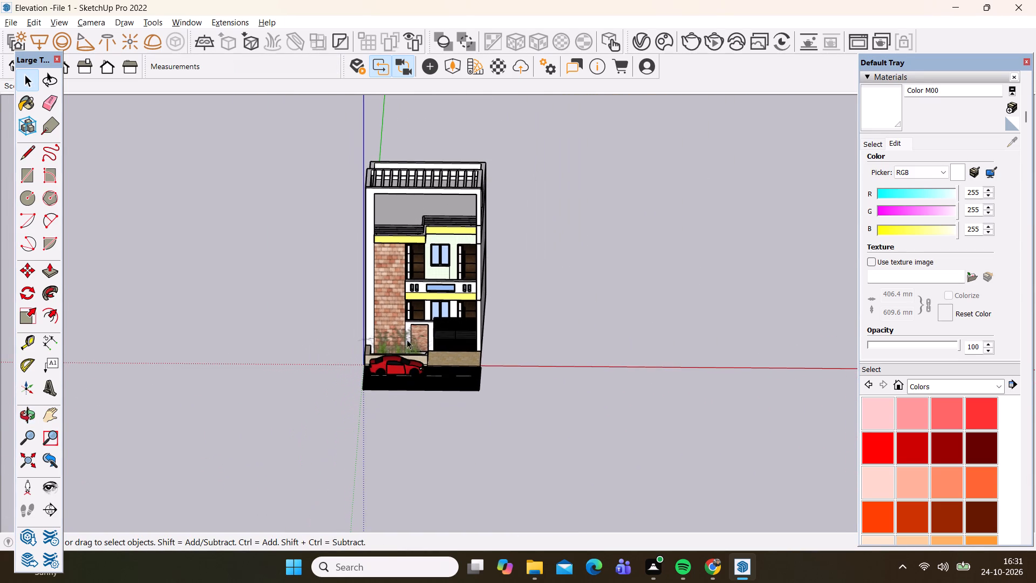
scroll(418, 131, up, 2)
scroll(411, 182, up, 2)
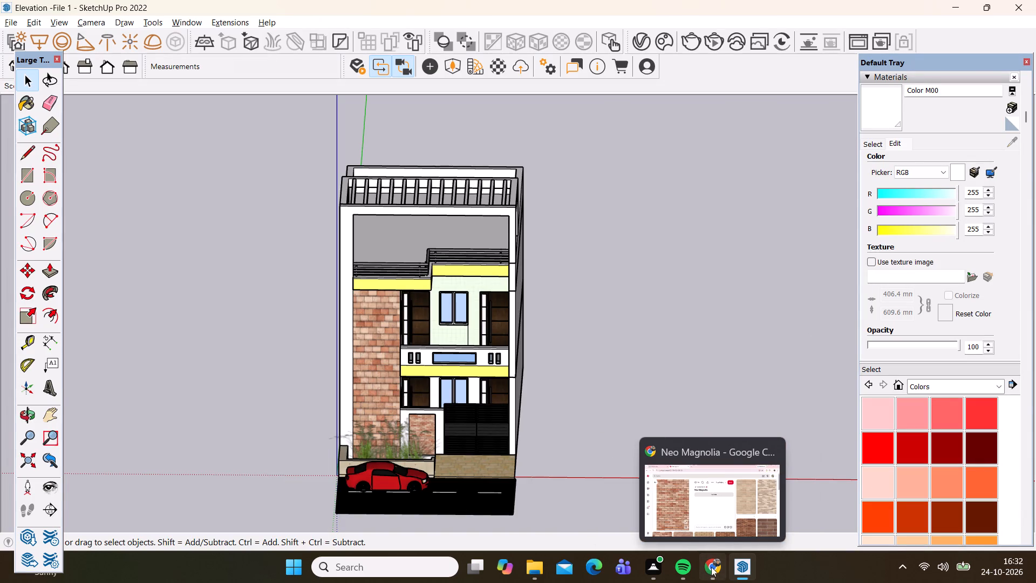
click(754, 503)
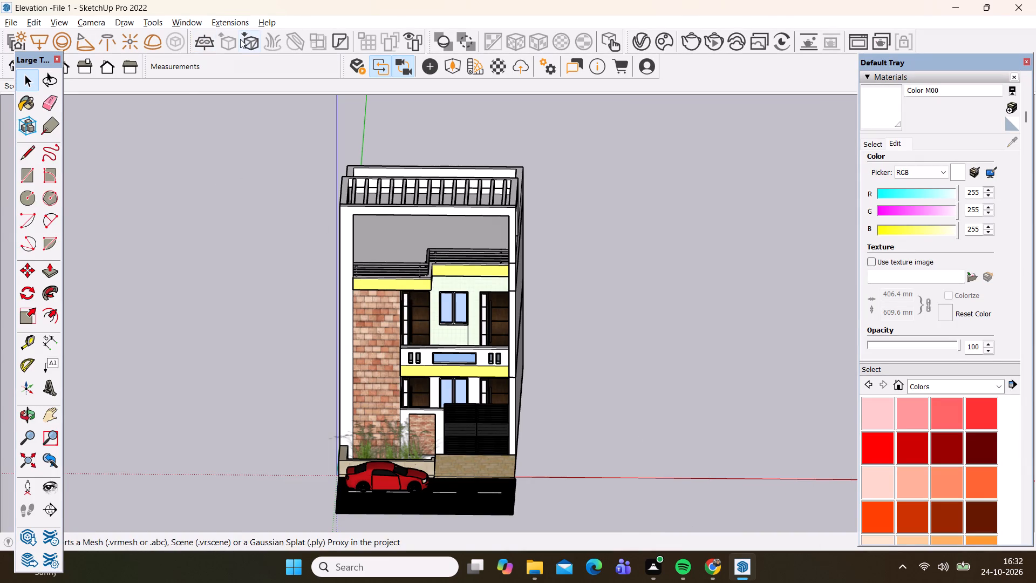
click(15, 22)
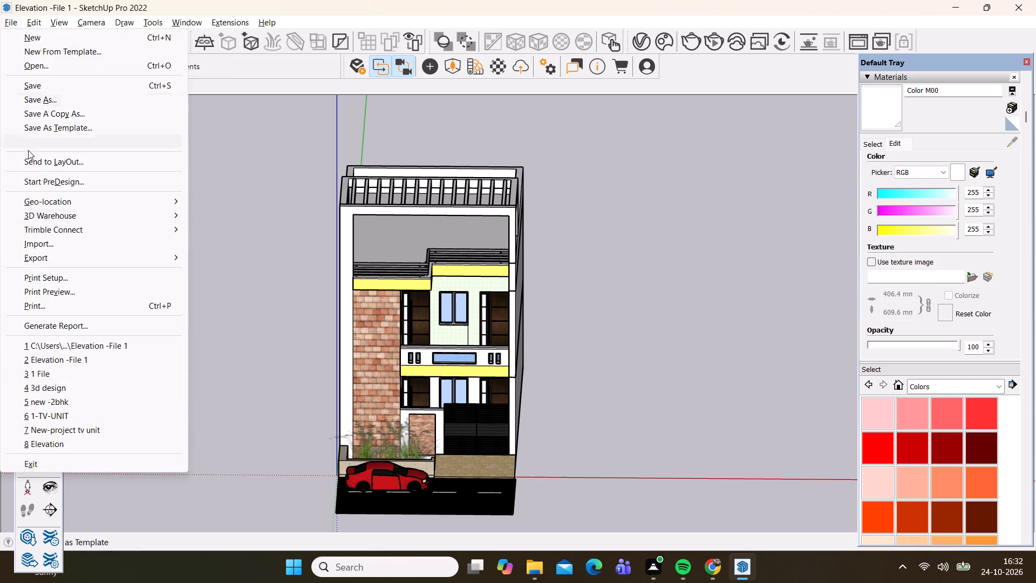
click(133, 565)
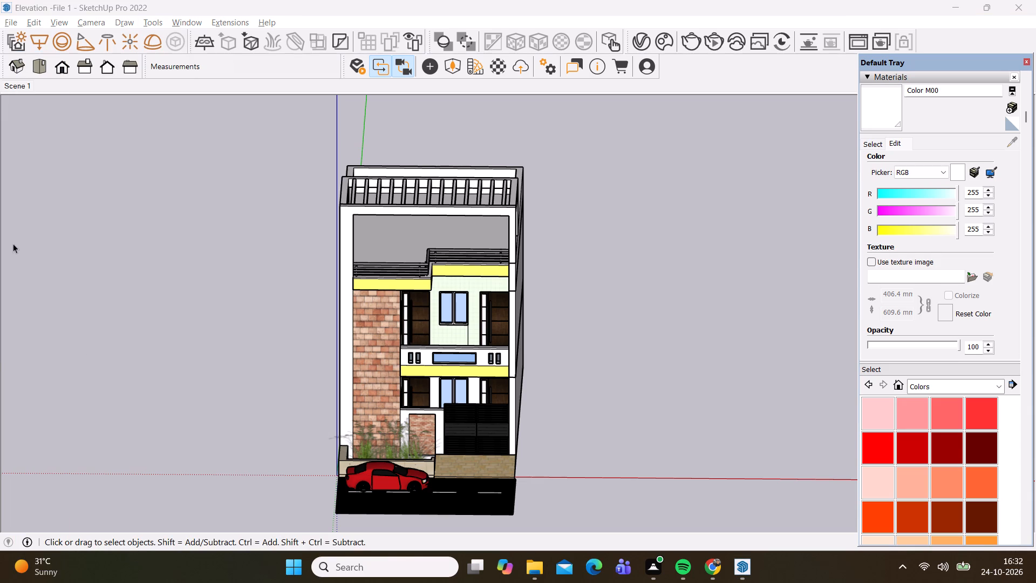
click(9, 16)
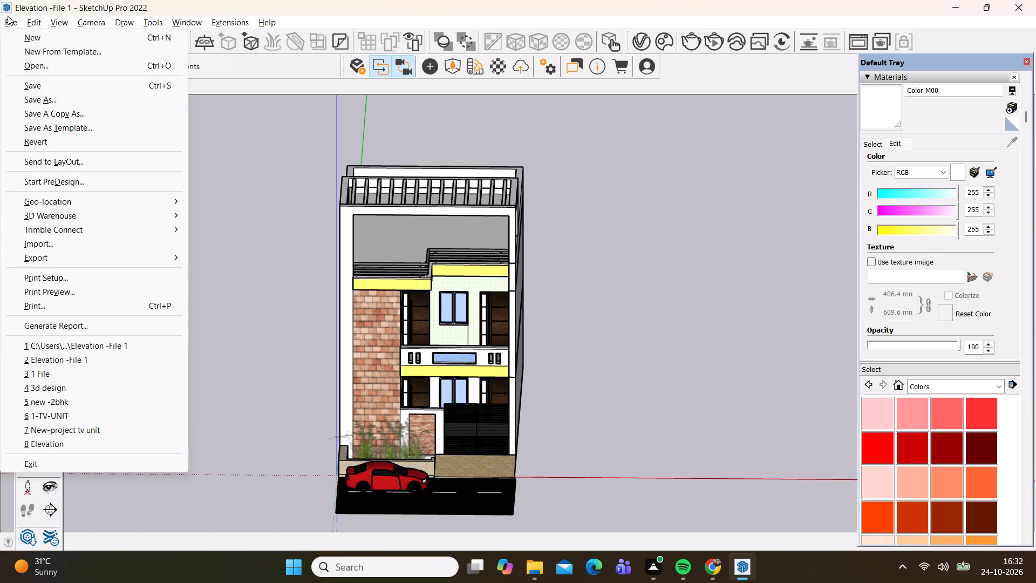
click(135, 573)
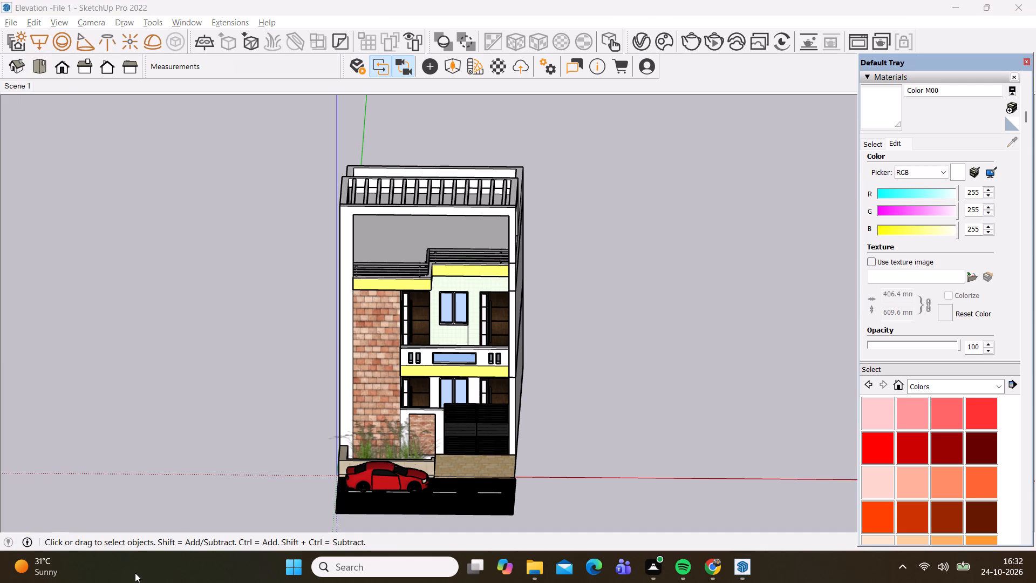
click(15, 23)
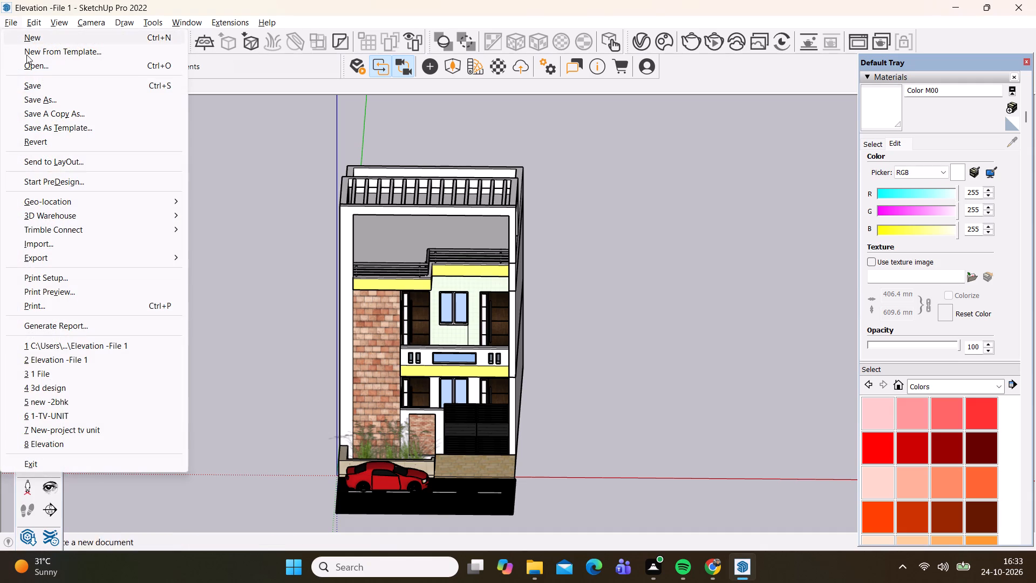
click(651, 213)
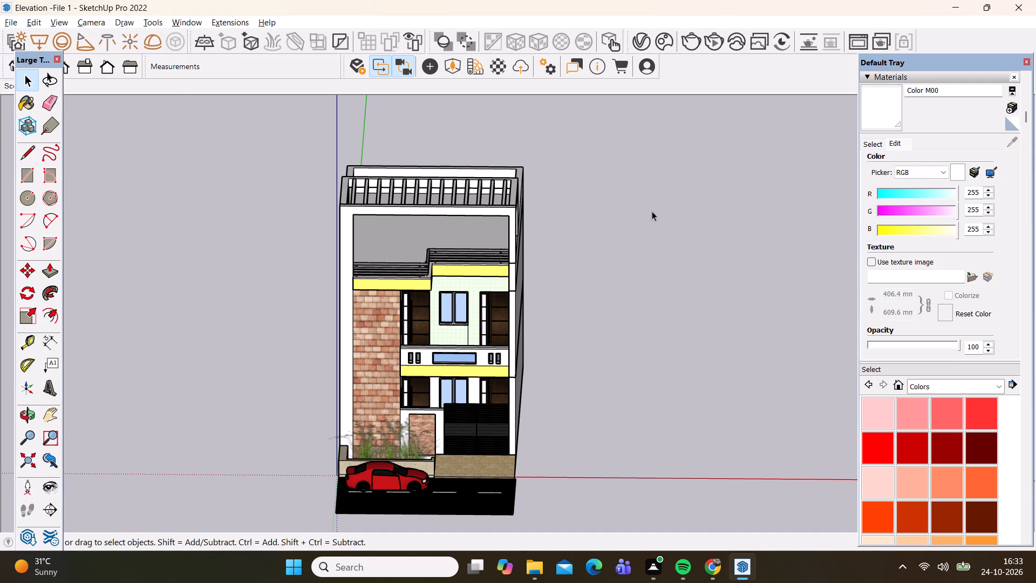
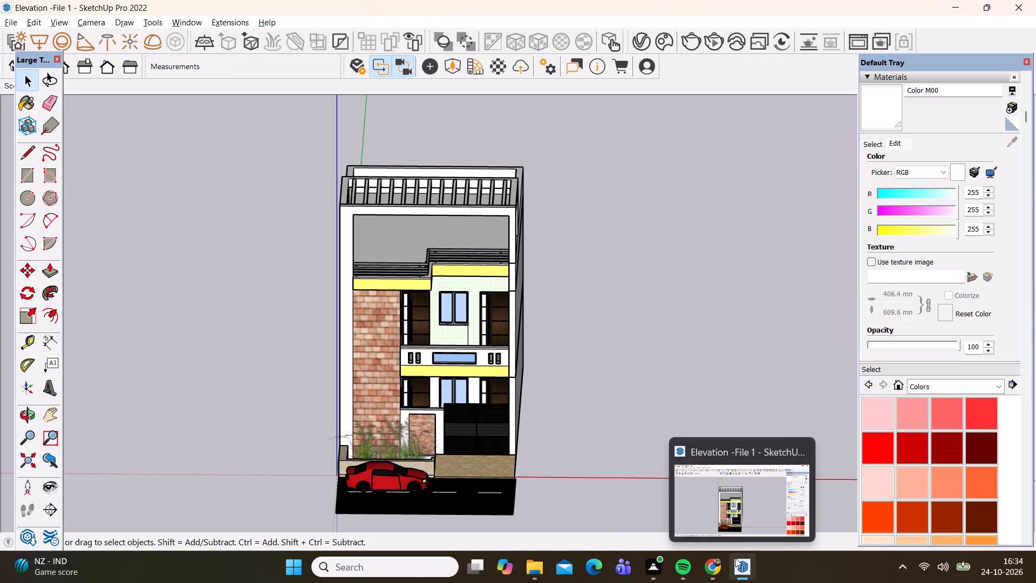
Return to the SketchUp model and examine the full front elevation from slightly raised and level front views.
click(764, 508)
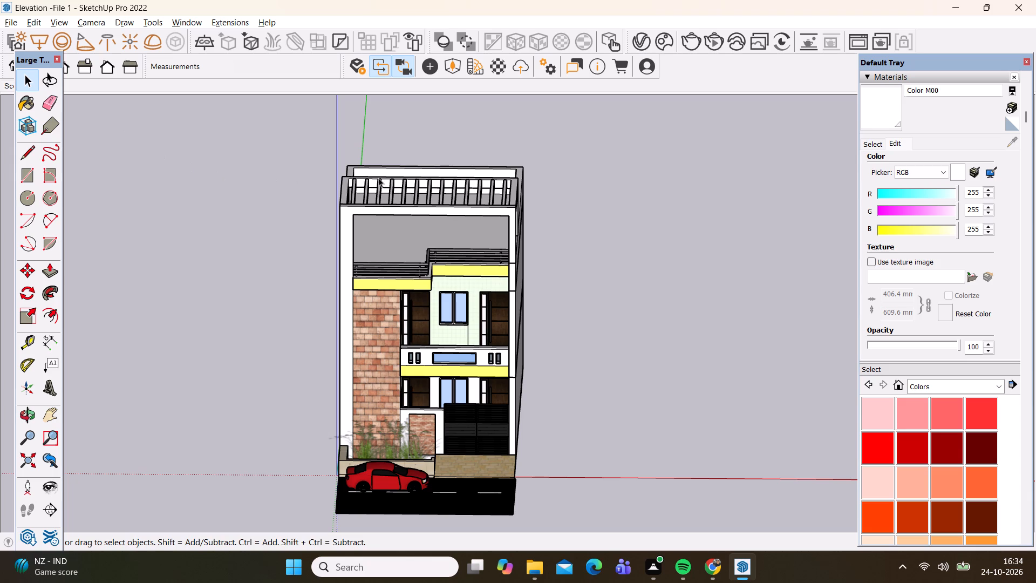
scroll(375, 246, up, 1)
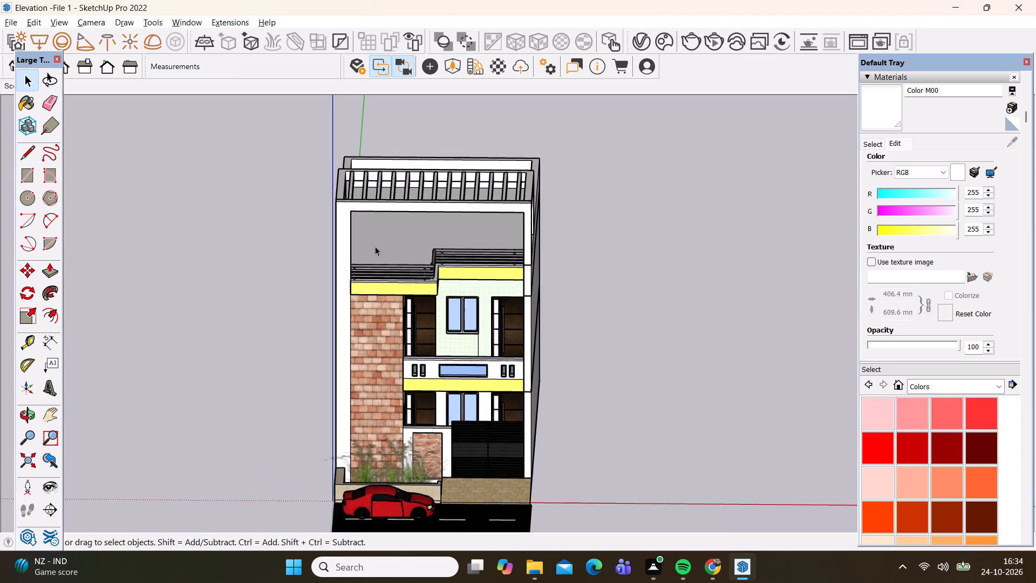
scroll(375, 246, up, 3)
middle_drag(378, 362, 383, 310)
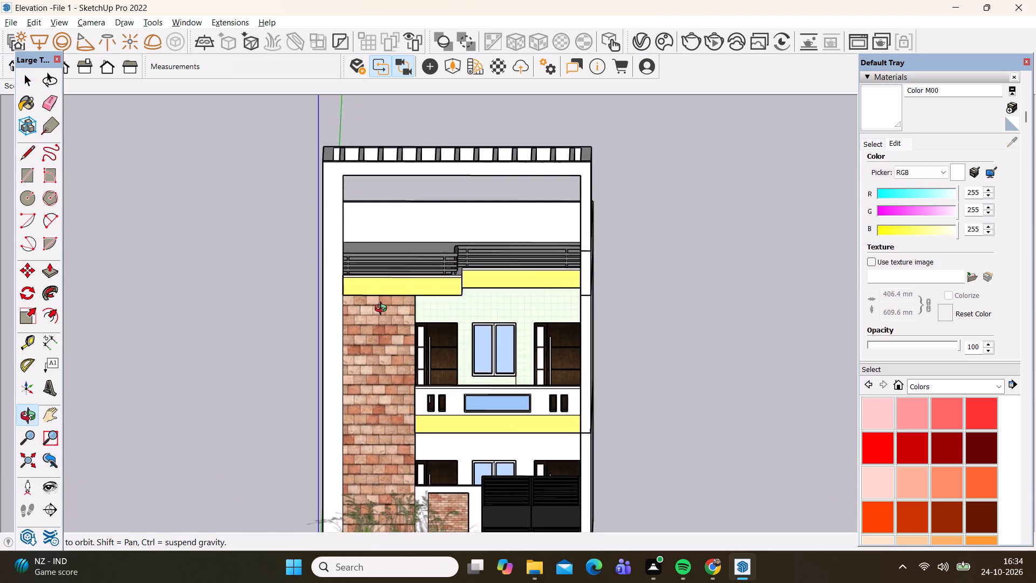
middle_drag(383, 310, 382, 329)
scroll(382, 318, down, 4)
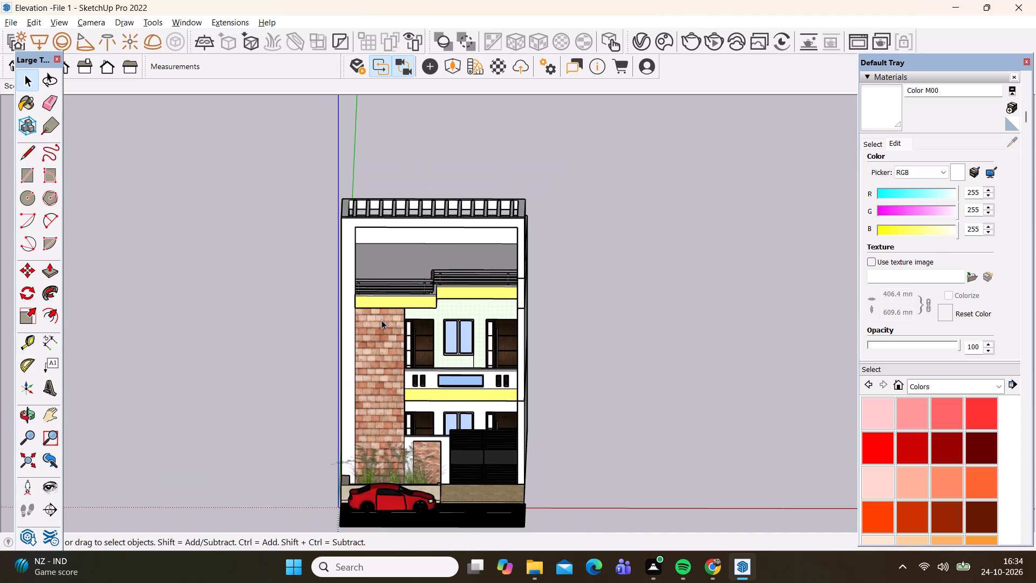
scroll(381, 320, down, 1)
scroll(383, 344, up, 3)
scroll(383, 327, down, 2)
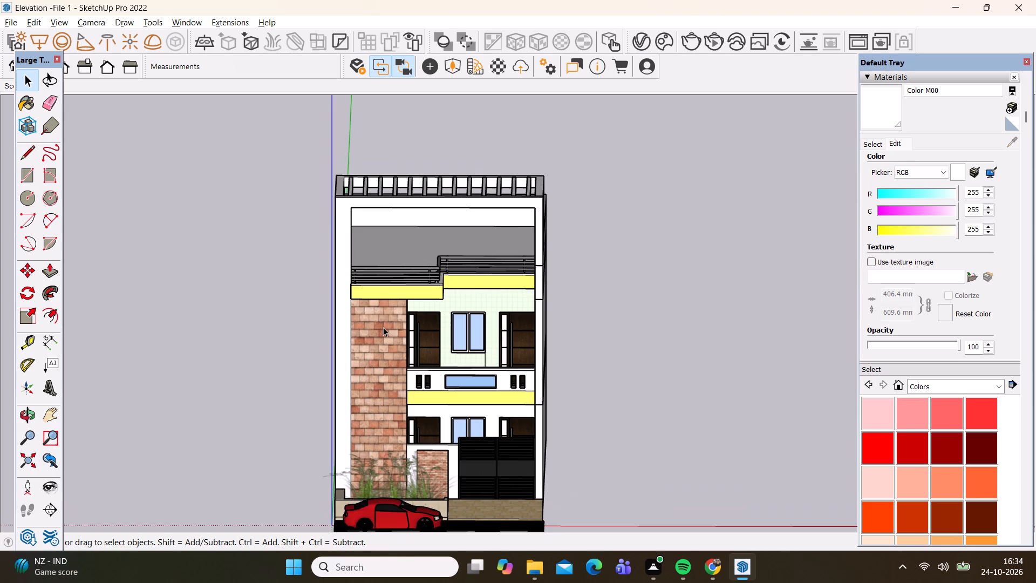
scroll(383, 327, down, 3)
scroll(383, 329, up, 2)
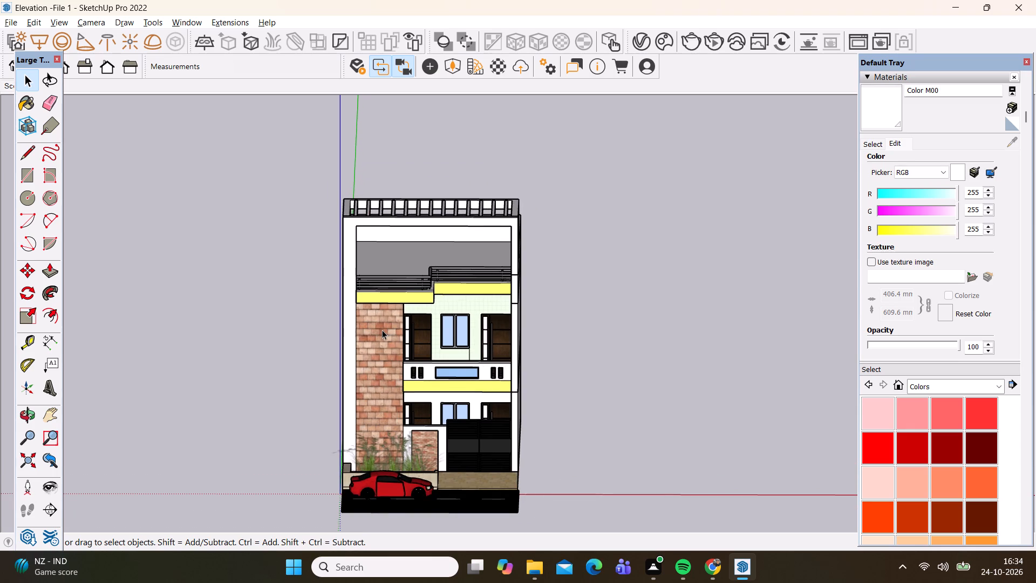
scroll(382, 330, up, 2)
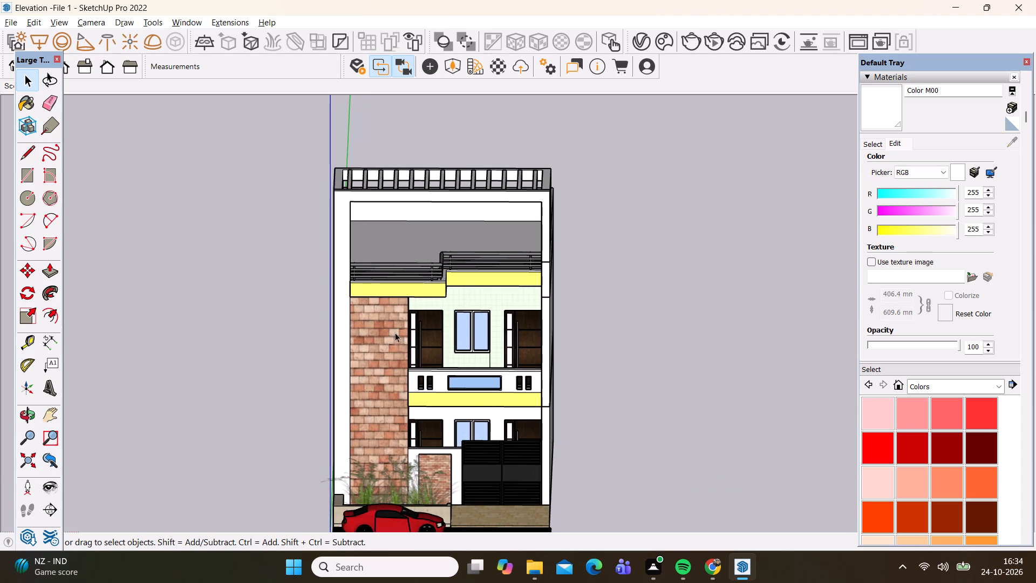
scroll(426, 302, down, 3)
scroll(421, 427, up, 1)
scroll(417, 472, up, 1)
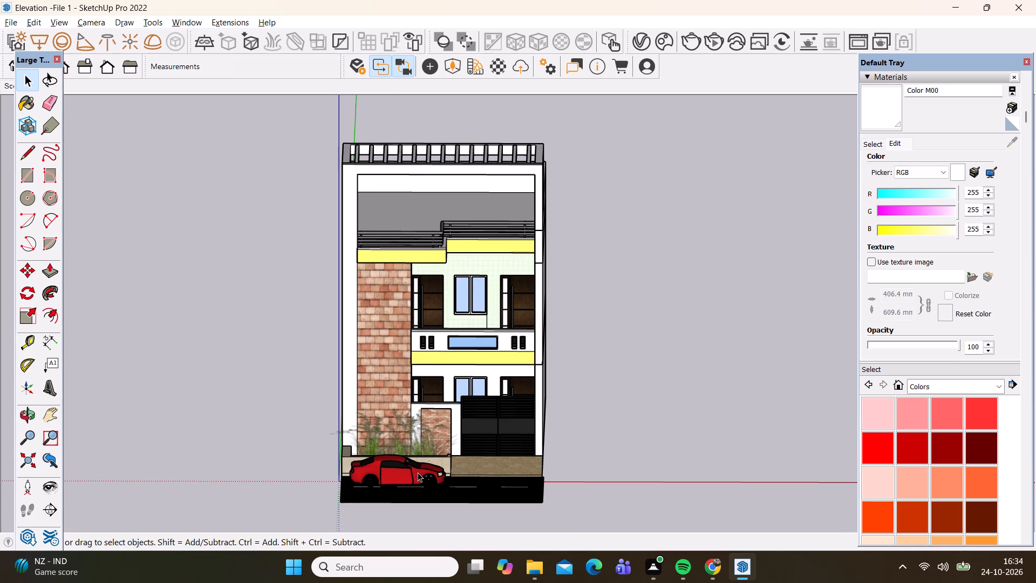
middle_drag(420, 468, 413, 449)
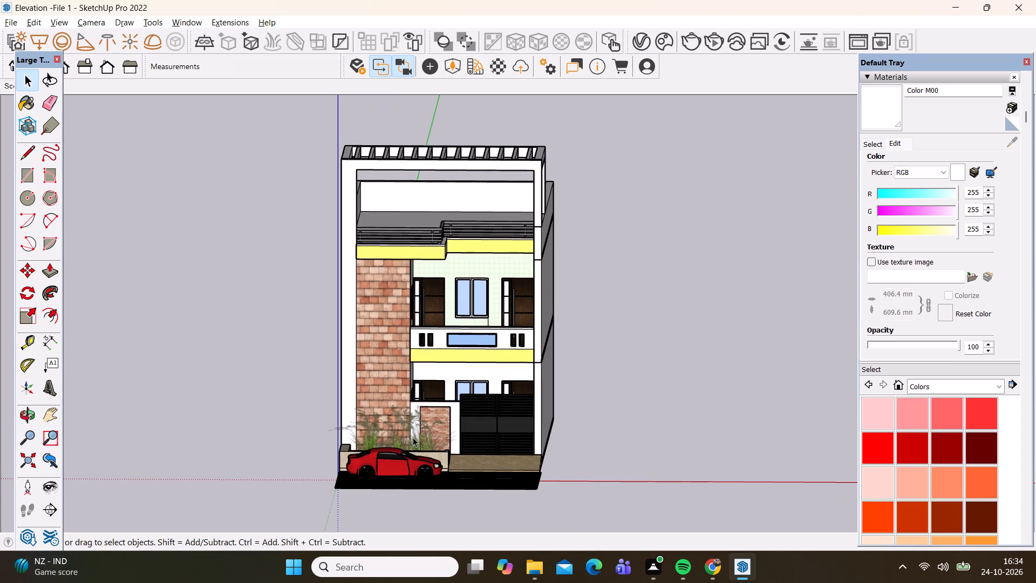
scroll(405, 455, up, 2)
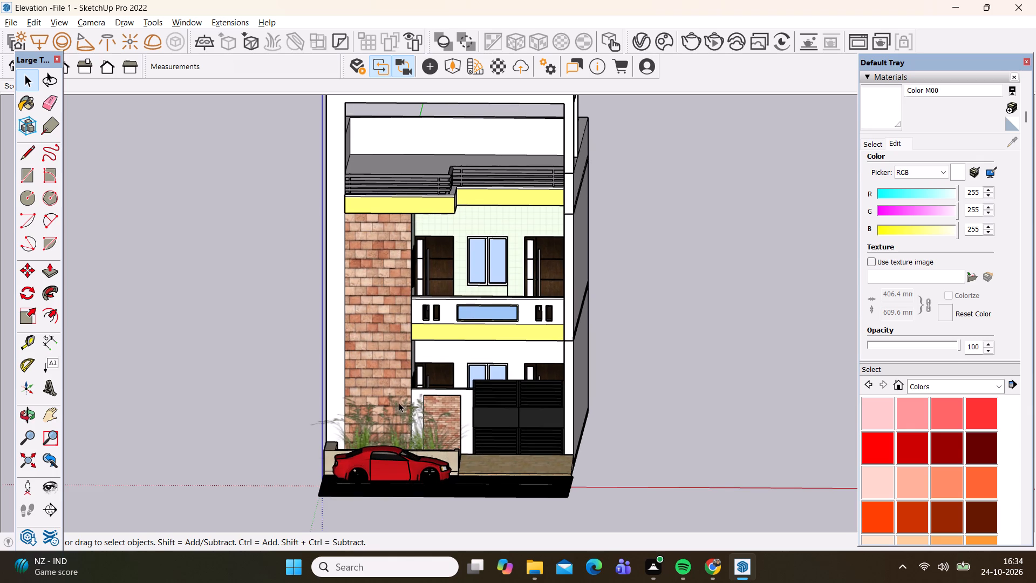
middle_drag(399, 402, 403, 426)
scroll(403, 425, down, 4)
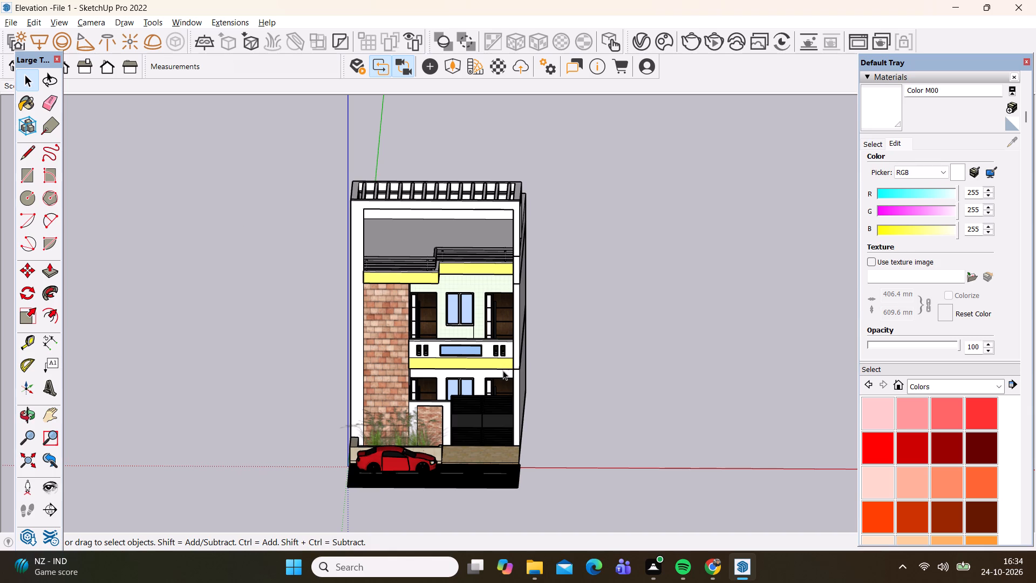
Examine the first-floor balcony parapet, its slot openings and glass panel up close and from above.
scroll(453, 382, up, 7)
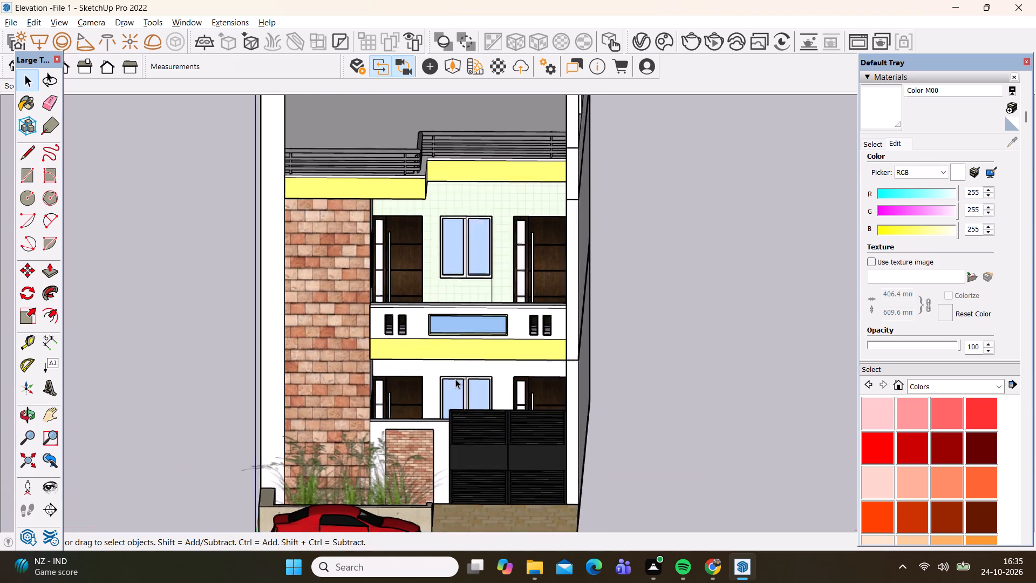
scroll(455, 379, up, 3)
scroll(399, 293, up, 6)
scroll(310, 317, up, 3)
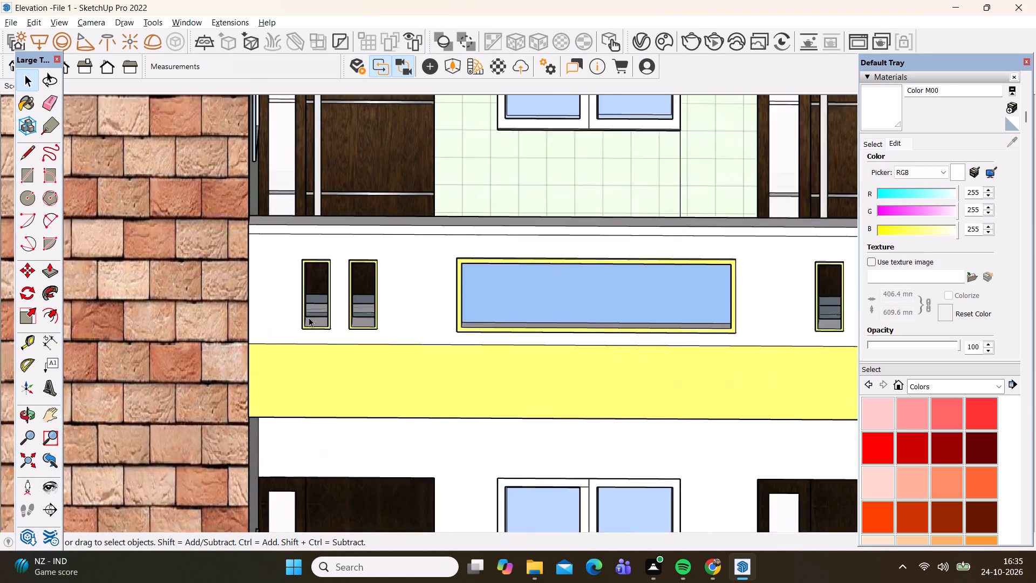
middle_drag(391, 244, 393, 242)
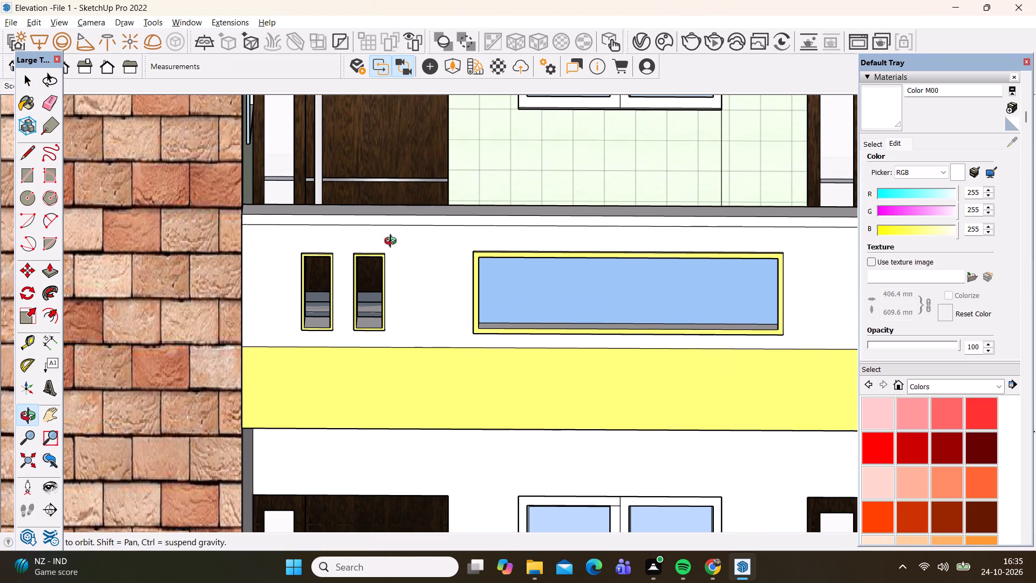
middle_drag(393, 242, 385, 334)
scroll(388, 320, down, 13)
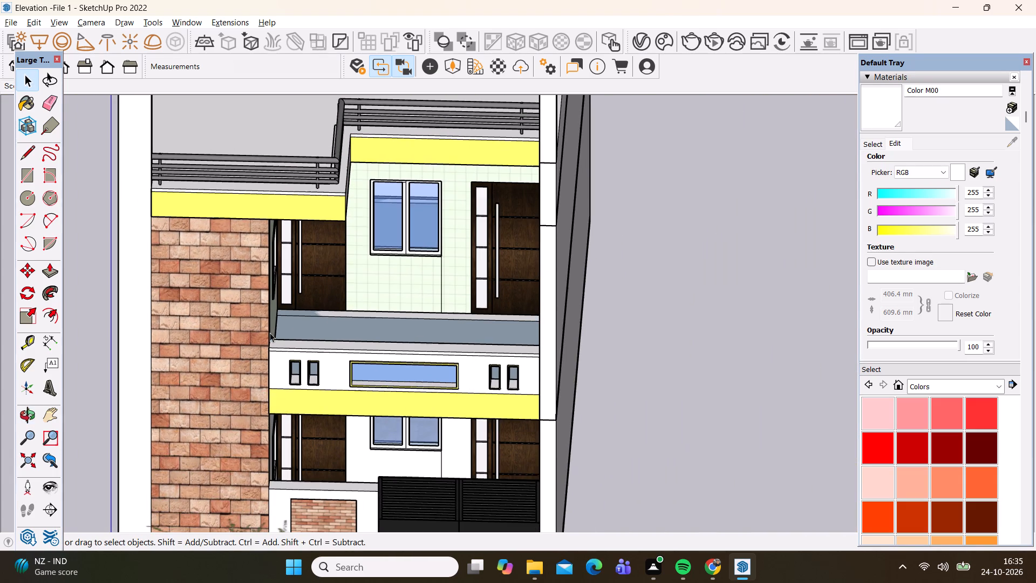
scroll(357, 325, up, 4)
scroll(298, 324, down, 3)
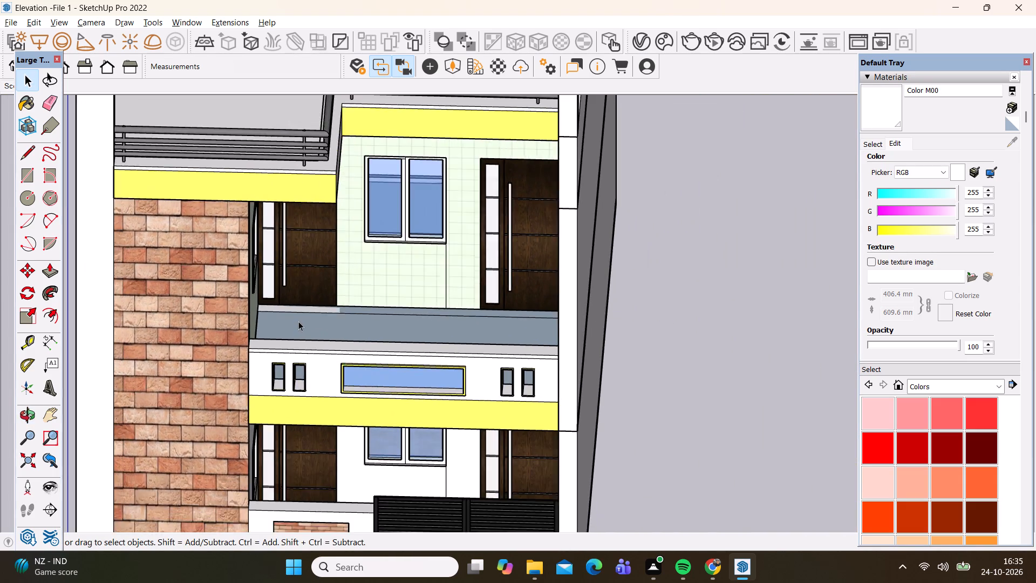
scroll(298, 321, down, 2)
Examine the front facade from the street up, closing in on the balcony parapet openings from a level front view.
middle_drag(291, 349, 311, 275)
scroll(311, 276, down, 4)
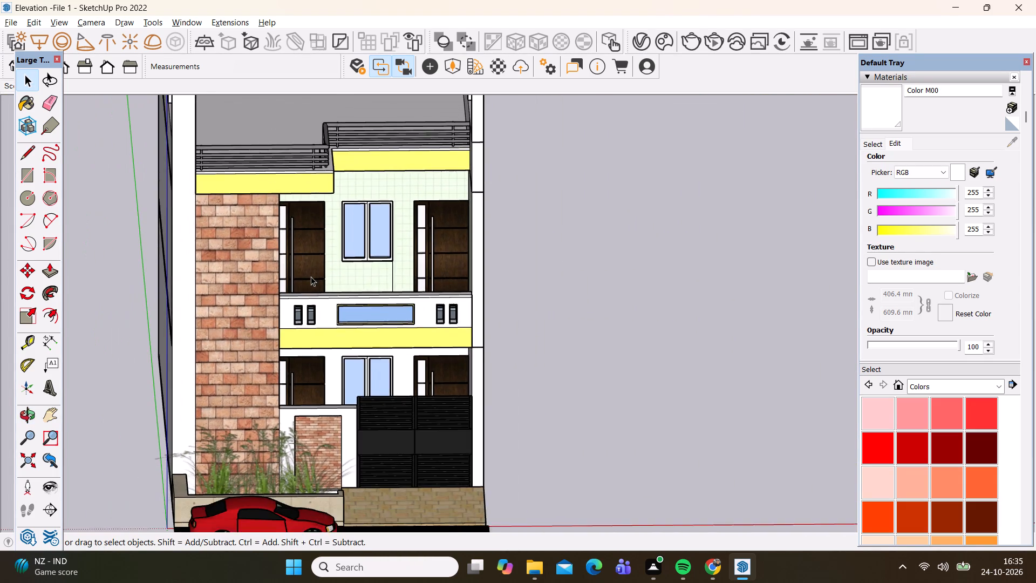
scroll(311, 276, down, 1)
scroll(378, 284, up, 4)
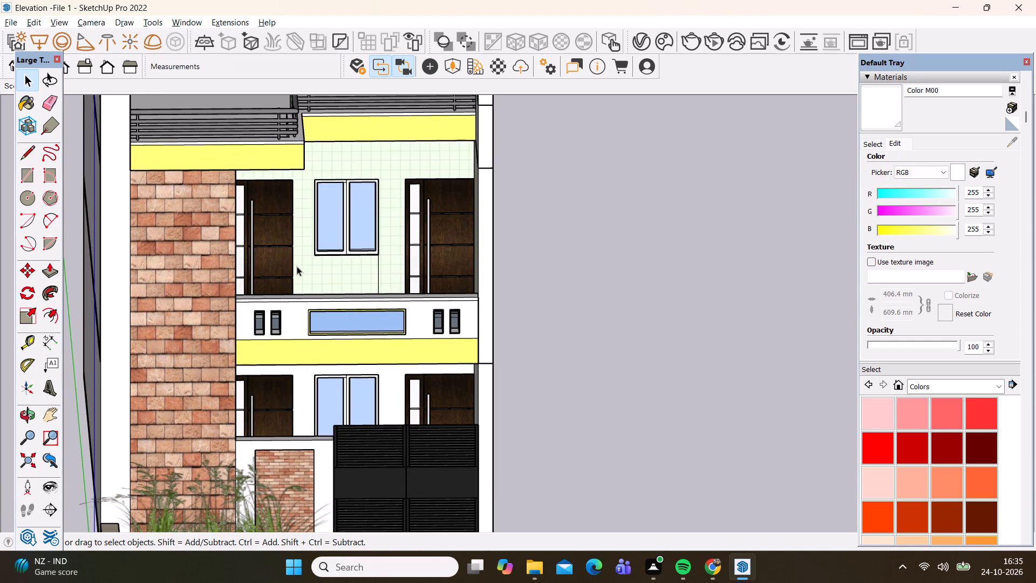
scroll(297, 266, down, 5)
middle_drag(287, 333, 285, 301)
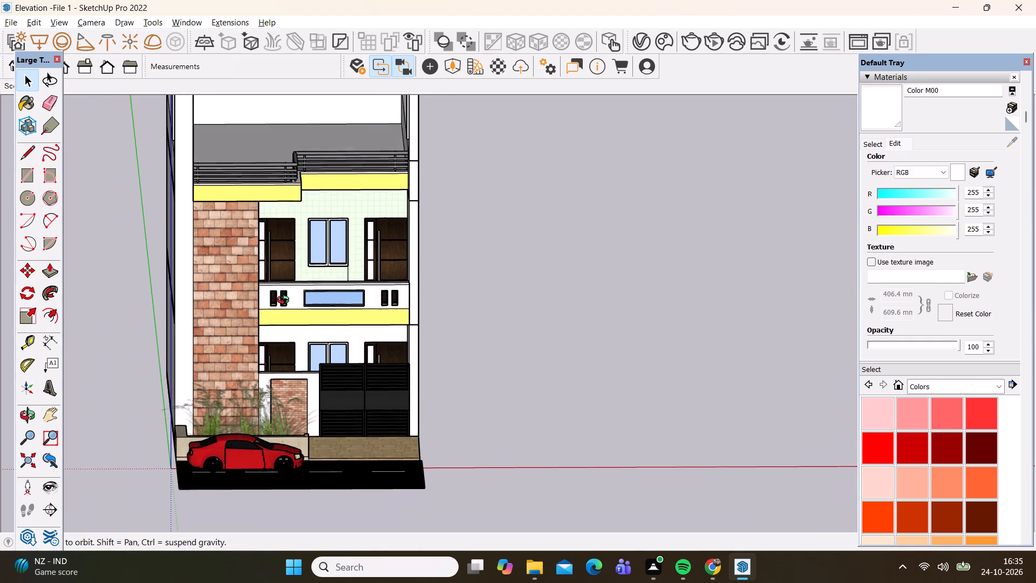
middle_drag(285, 301, 289, 255)
scroll(285, 279, up, 6)
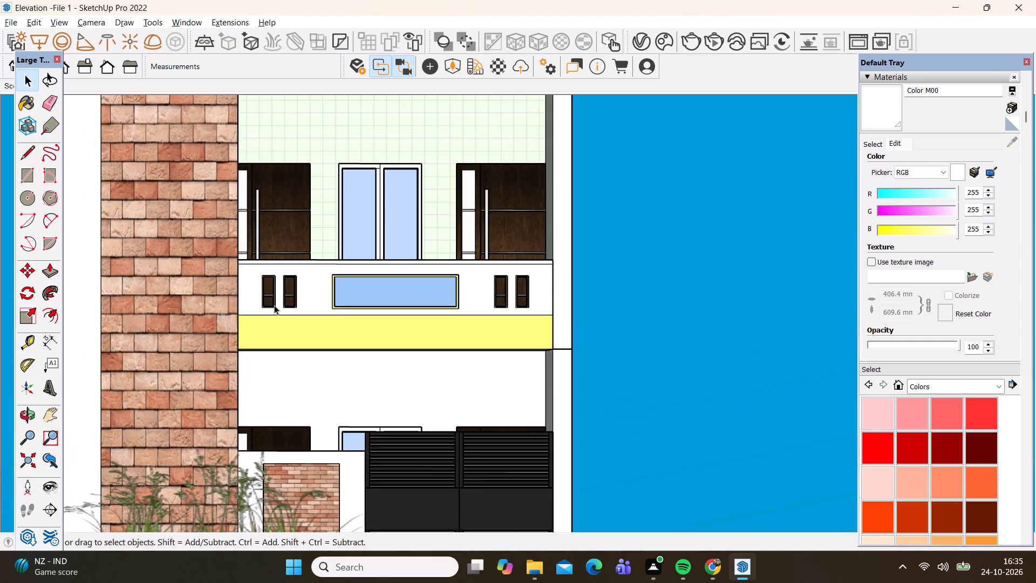
scroll(274, 305, up, 6)
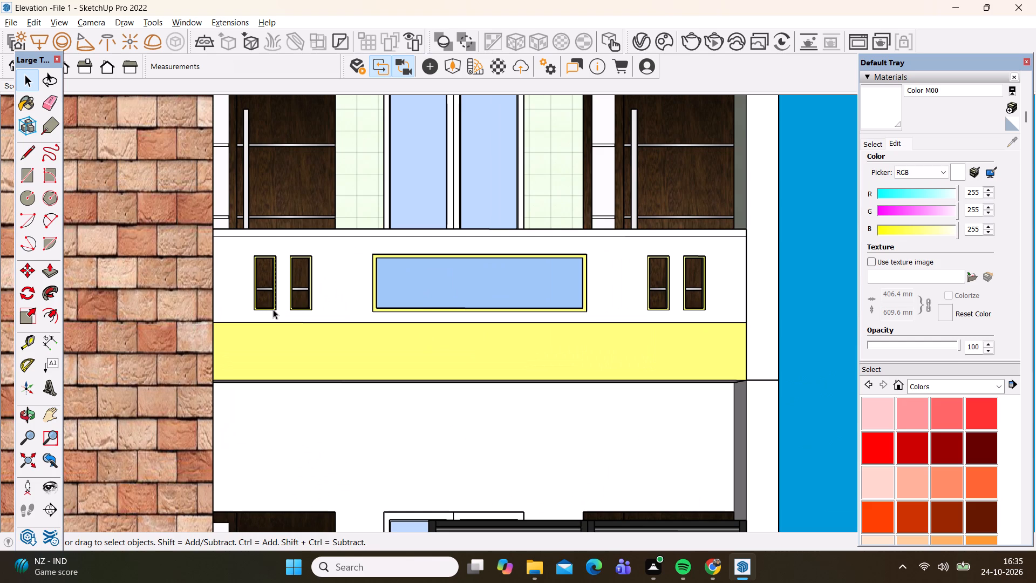
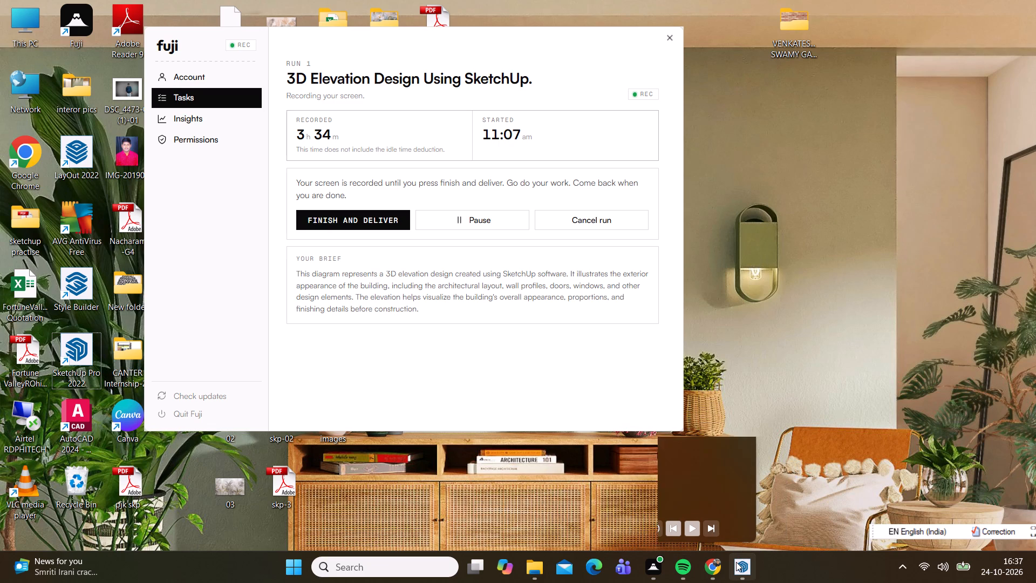
Switch back to the open house elevation model in SketchUp.
click(742, 501)
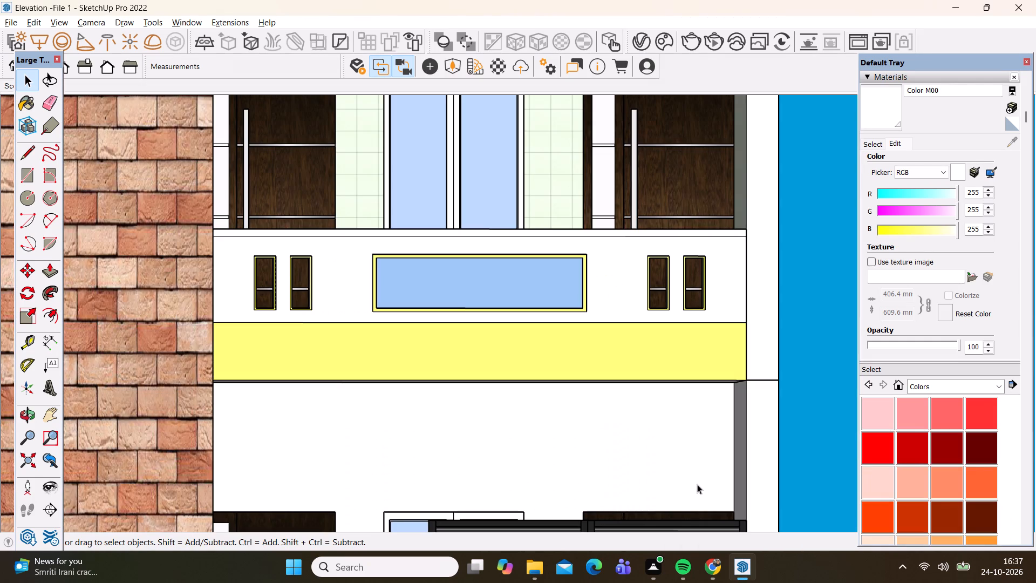
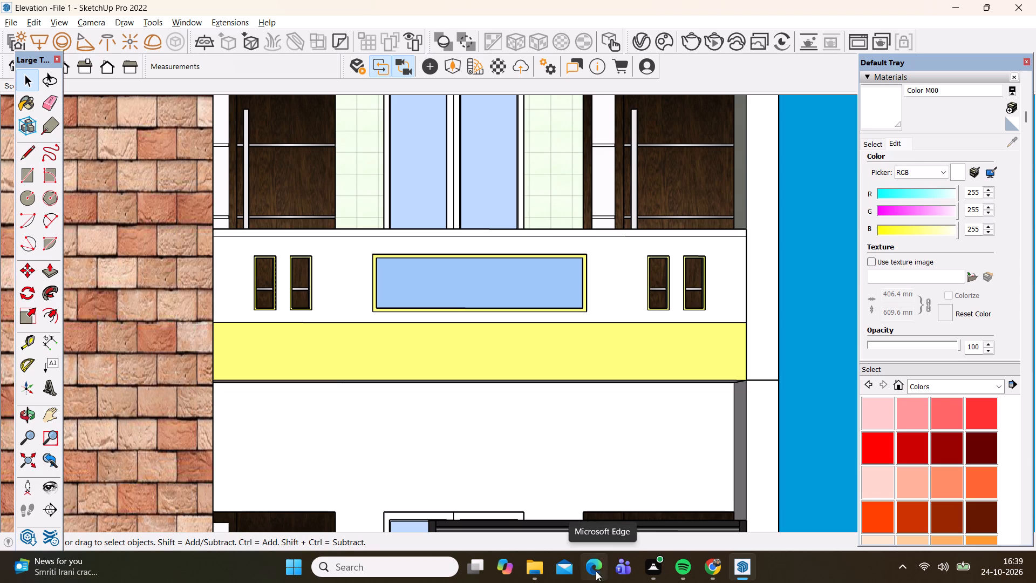
Examine the whole house elevation from the front and from slightly above, including the roof pergola and terrace.
scroll(381, 286, down, 5)
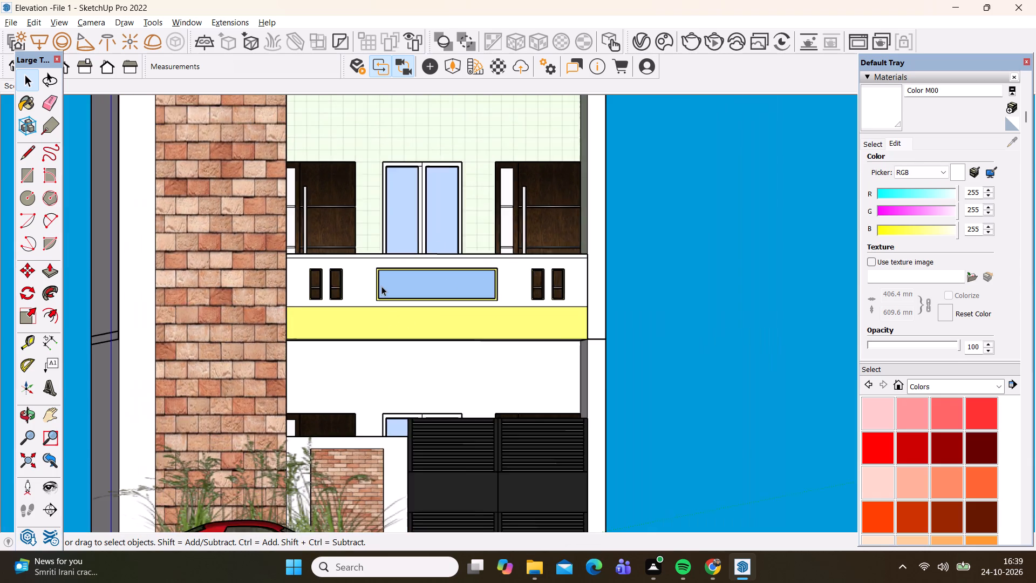
scroll(381, 286, down, 12)
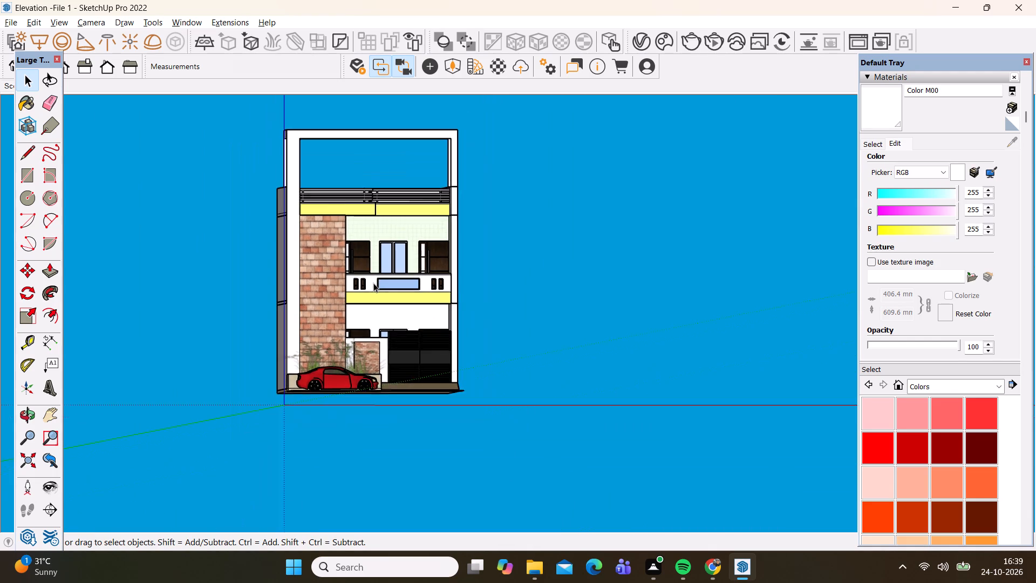
scroll(373, 283, down, 1)
middle_drag(373, 282, 348, 360)
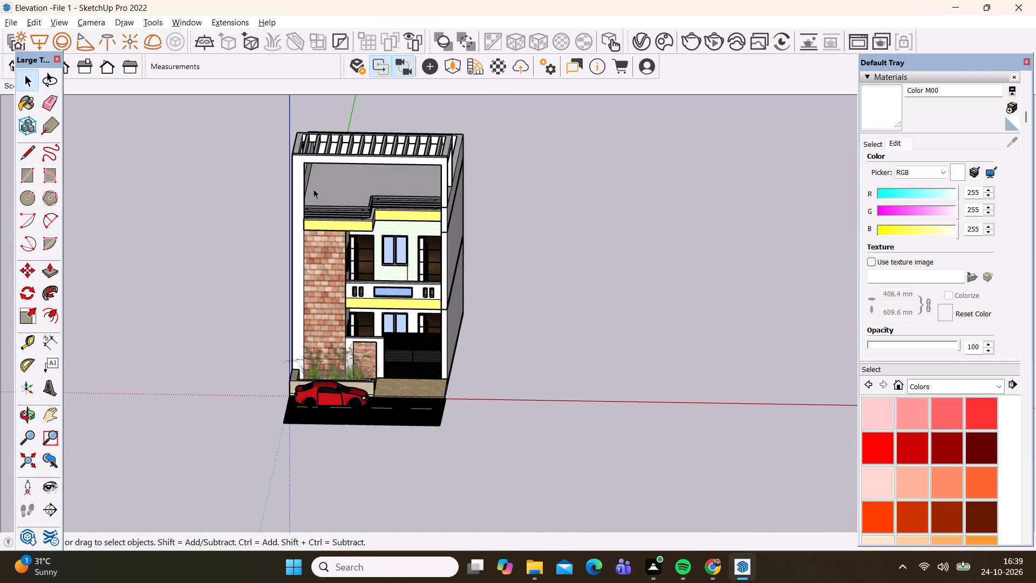
scroll(330, 103, up, 4)
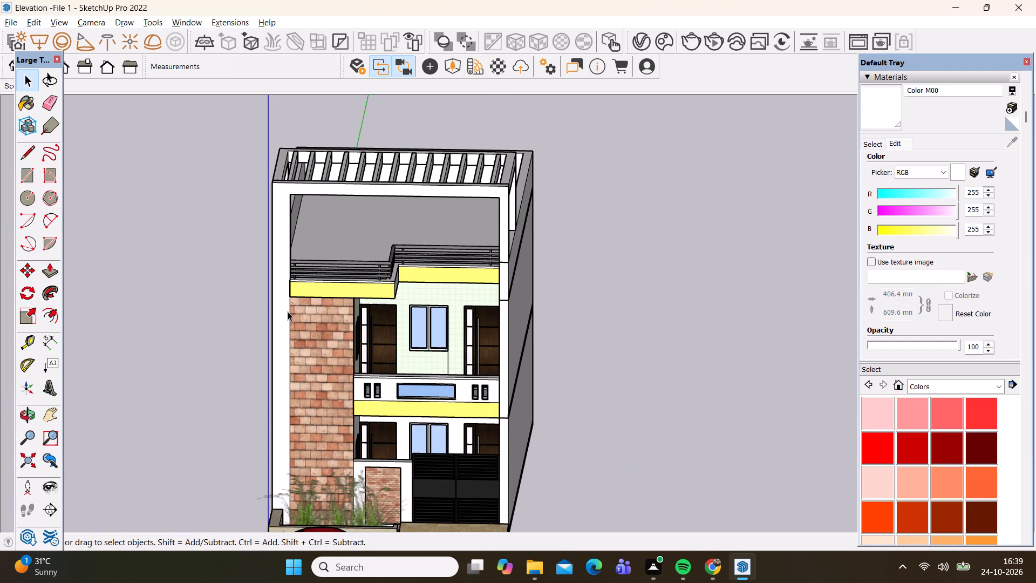
middle_drag(288, 316, 287, 270)
scroll(296, 253, down, 2)
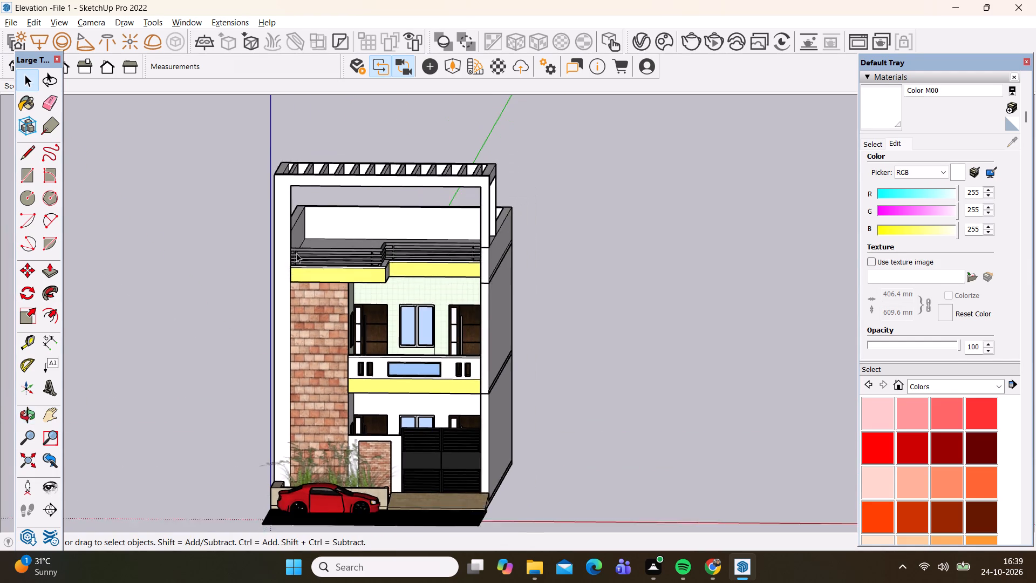
scroll(297, 252, down, 1)
scroll(294, 284, up, 1)
scroll(294, 284, down, 1)
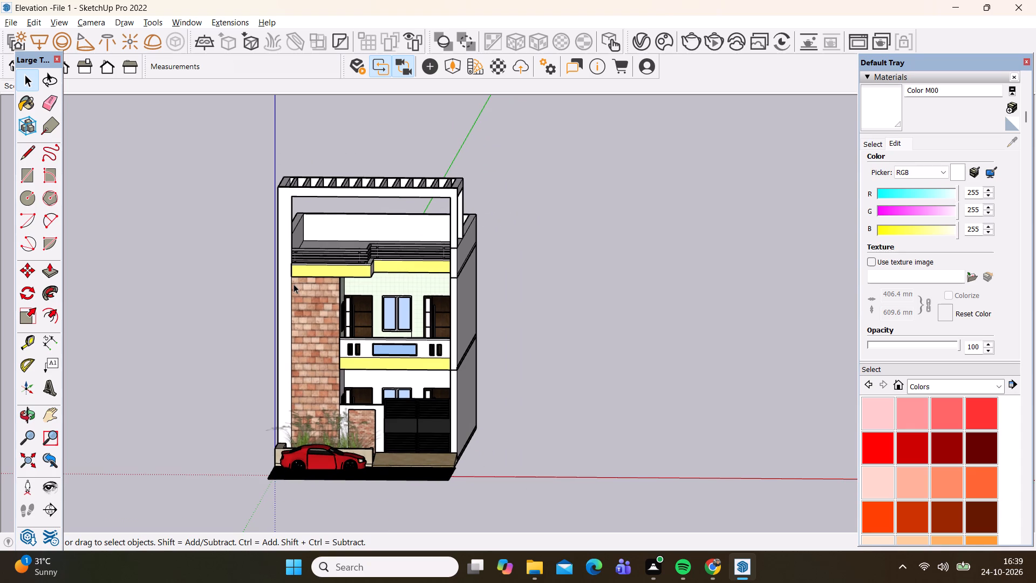
Check the grouping of the outer frame, first-floor block and ground-floor entrance parts by selecting them one at a time.
click(290, 322)
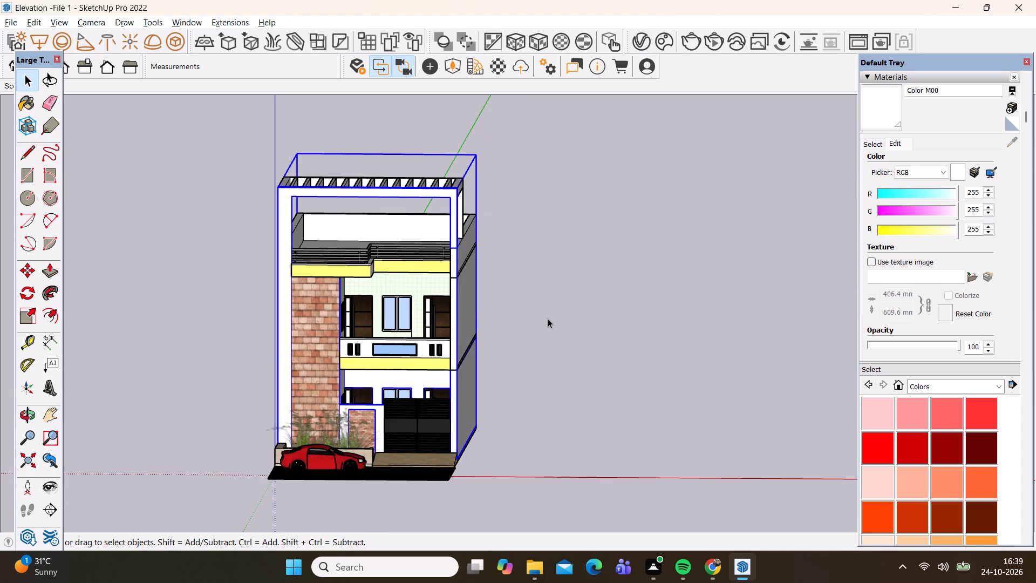
click(548, 318)
click(455, 333)
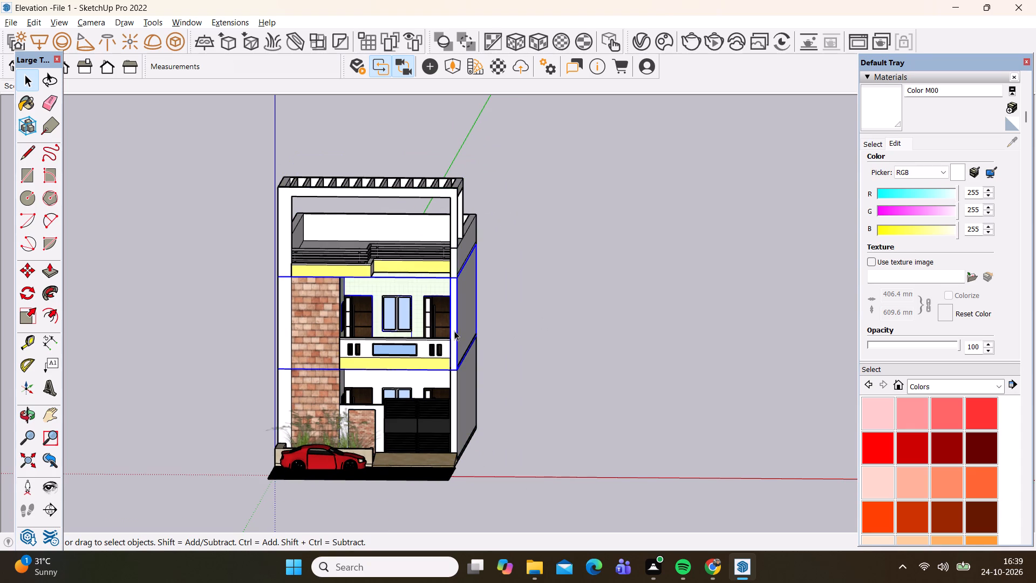
click(570, 285)
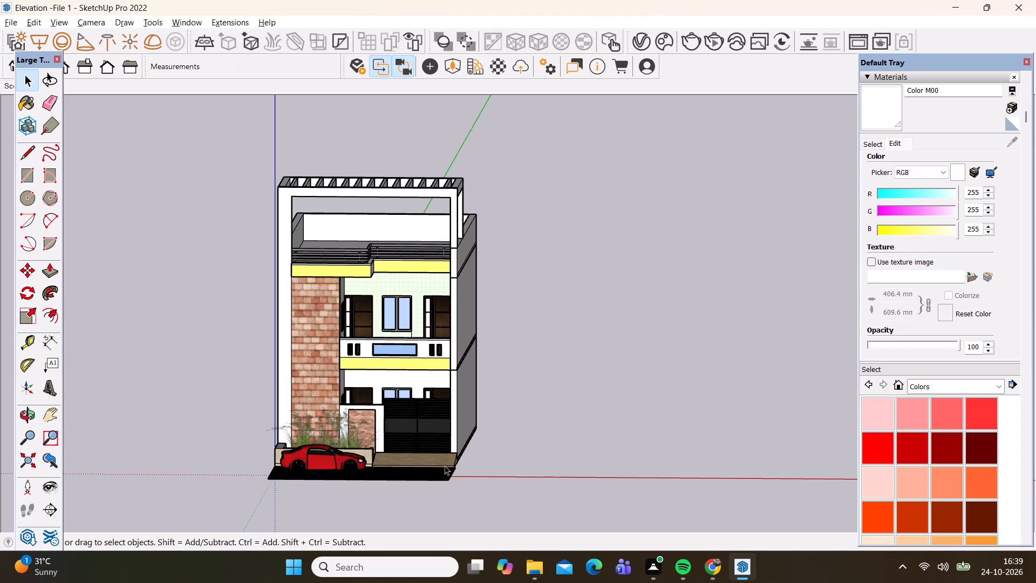
click(442, 463)
click(572, 379)
click(451, 426)
click(568, 356)
Examine the first-floor facade up close, including the yellow parapet bands, roof railing and tiled wall around the window.
scroll(363, 314, up, 3)
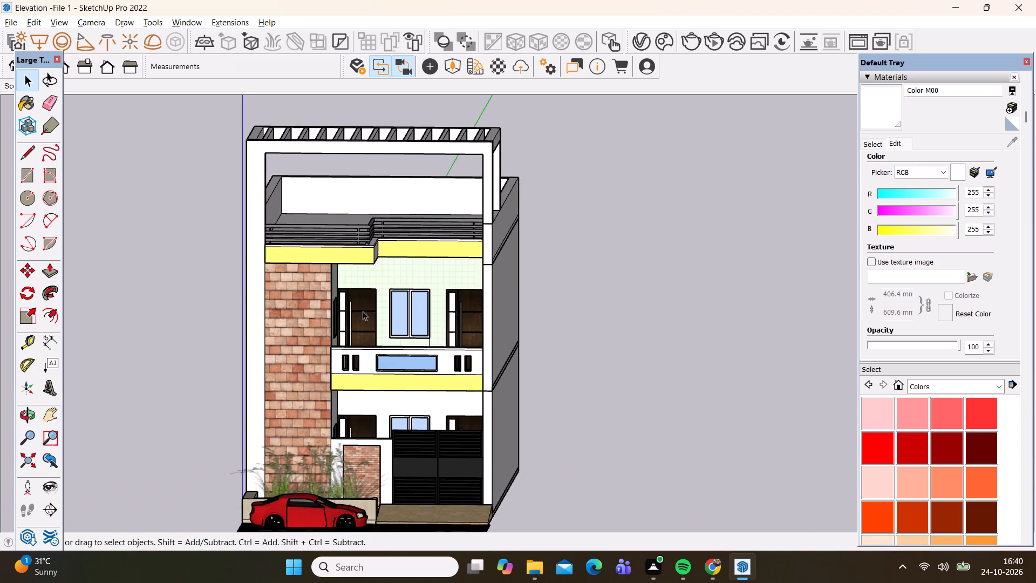
scroll(362, 306, up, 5)
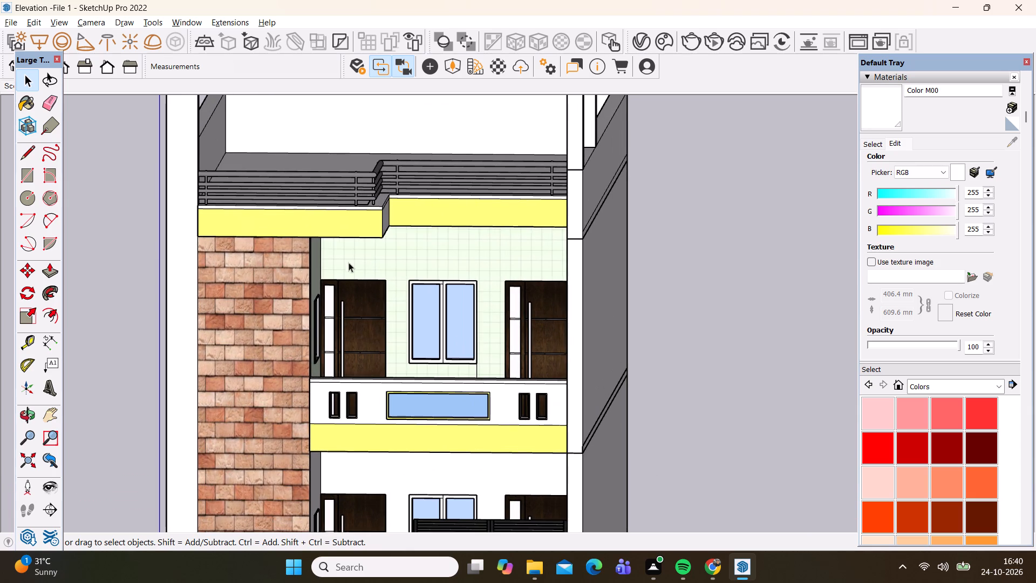
scroll(347, 255, up, 4)
scroll(409, 161, up, 1)
scroll(376, 208, up, 3)
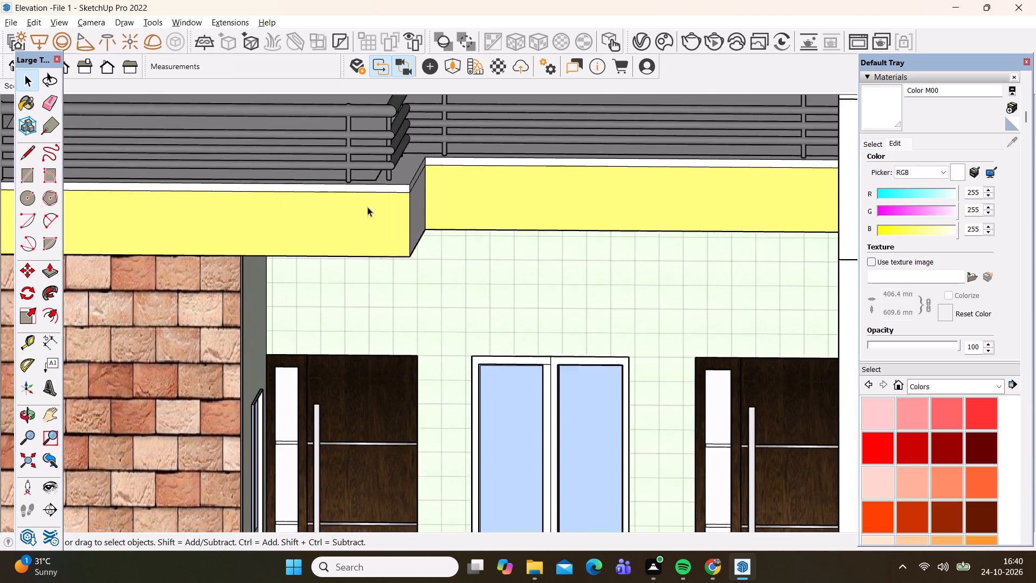
scroll(367, 207, up, 1)
middle_drag(362, 283, 324, 229)
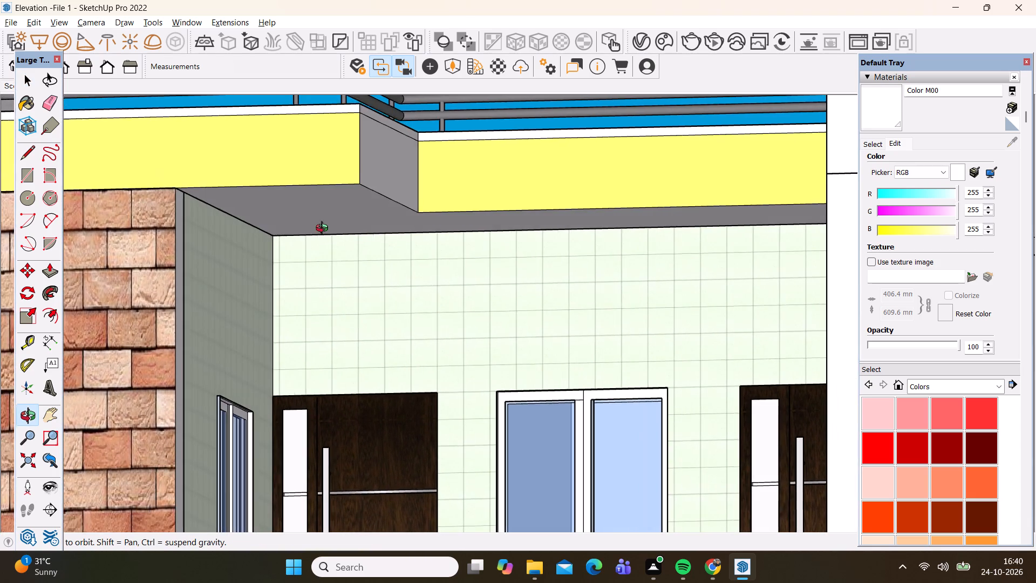
middle_drag(324, 229, 418, 263)
scroll(321, 252, down, 10)
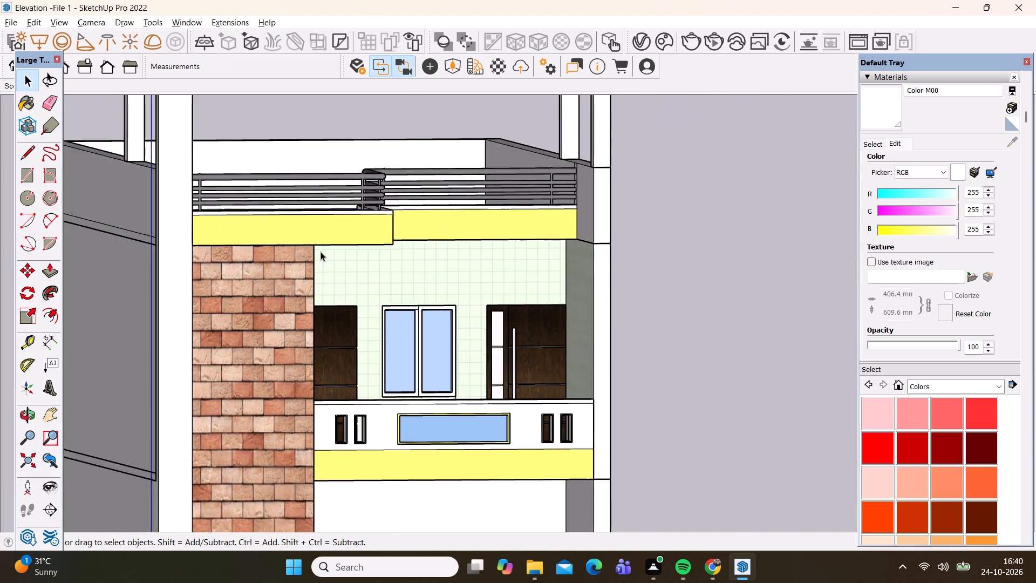
scroll(313, 225, down, 7)
Examine the full house exterior from the front and the front corner, including the pergola, terrace and side wall.
middle_drag(394, 267, 306, 283)
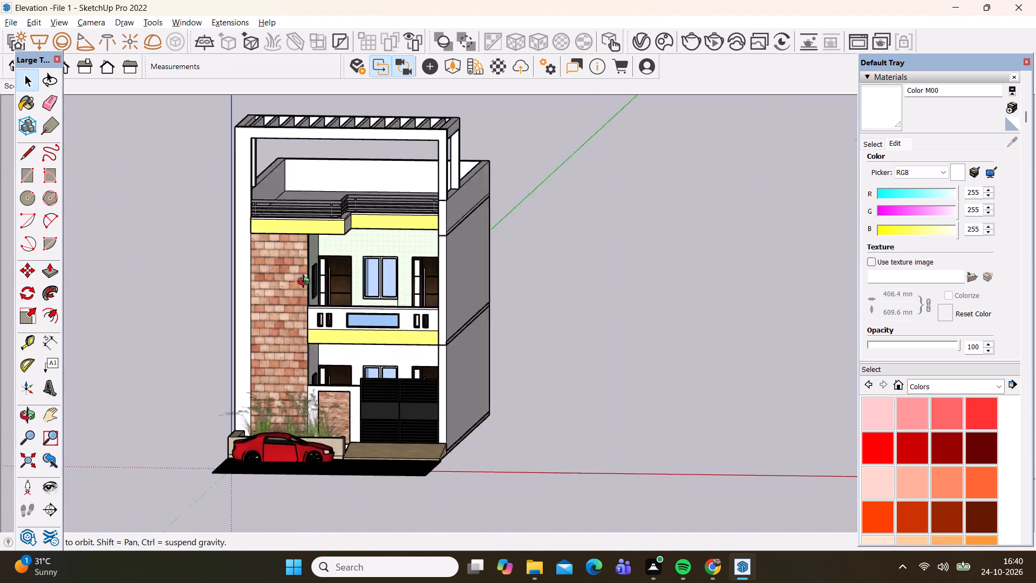
middle_drag(306, 283, 362, 309)
scroll(325, 241, down, 1)
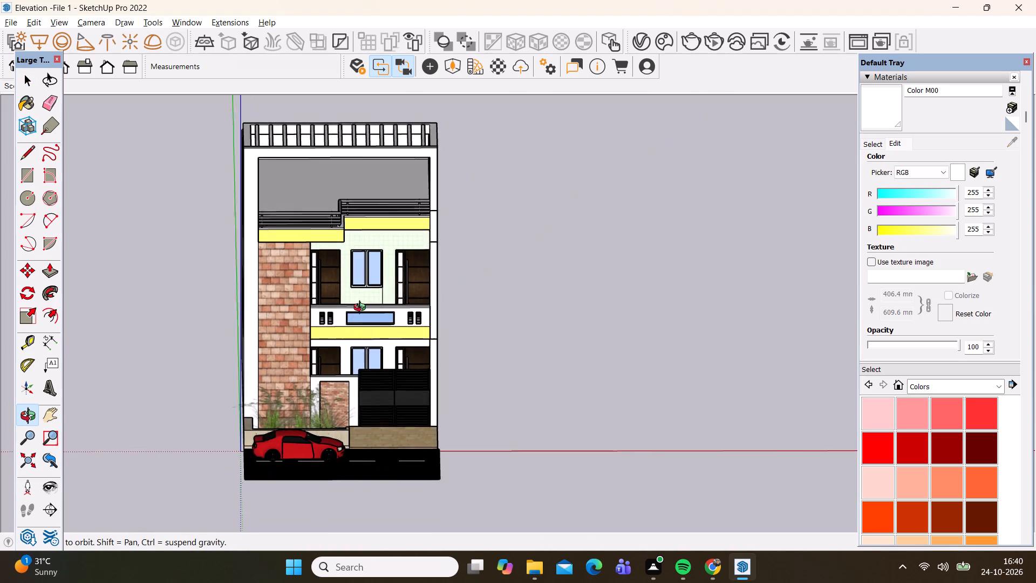
middle_drag(362, 309, 363, 308)
scroll(332, 166, up, 2)
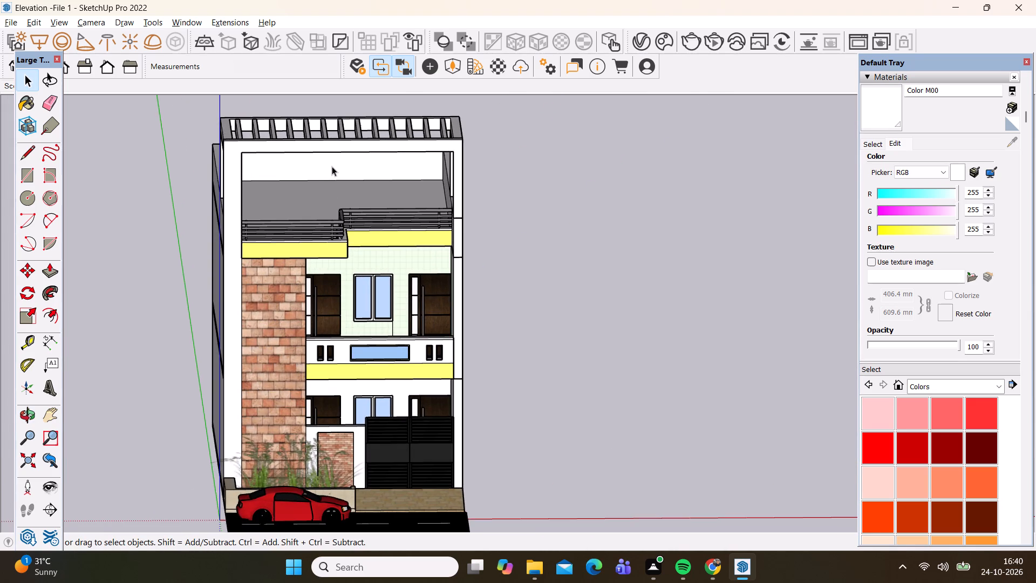
scroll(331, 166, down, 4)
scroll(385, 194, up, 2)
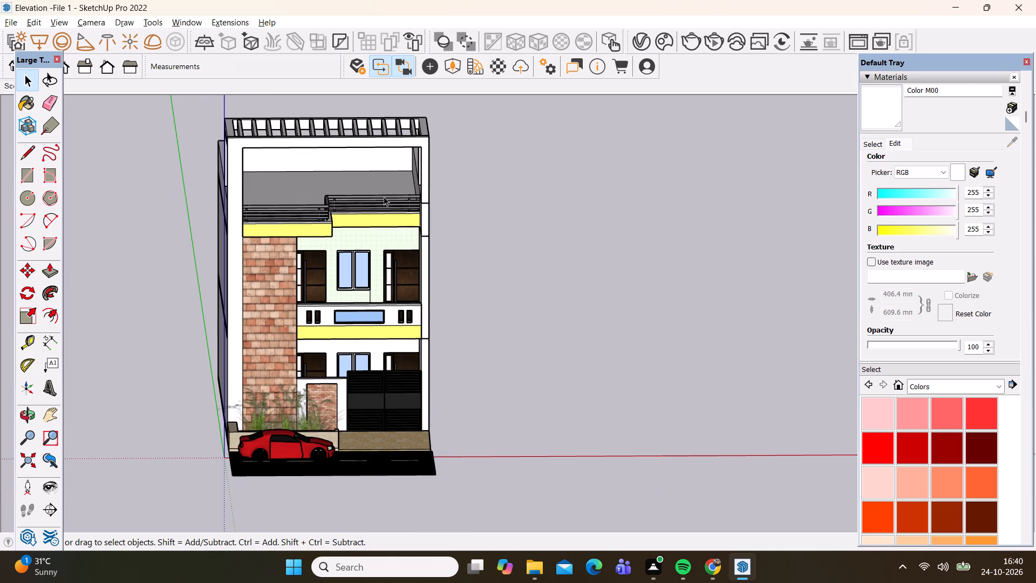
middle_drag(384, 264, 321, 248)
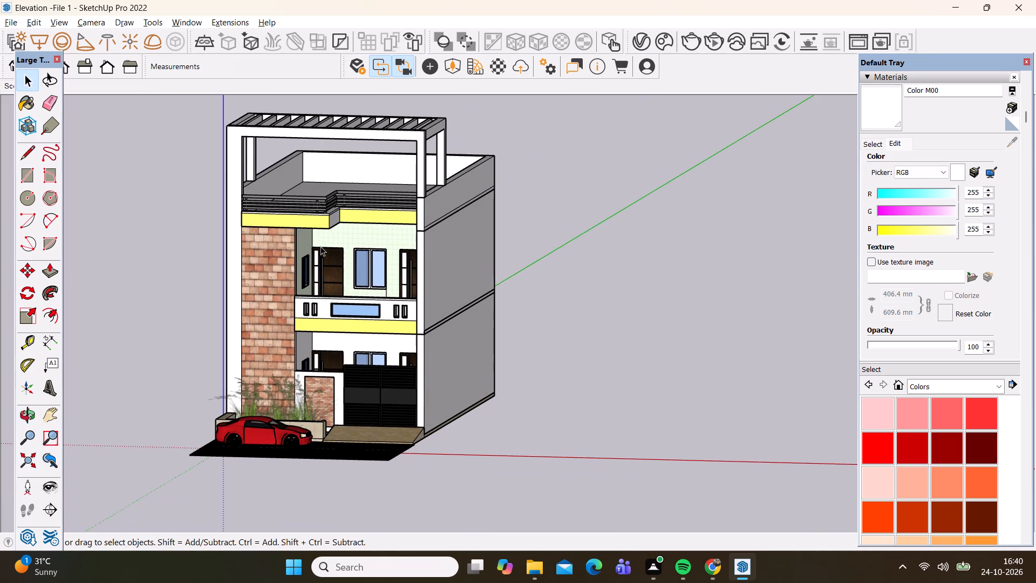
scroll(322, 244, down, 4)
scroll(270, 134, up, 4)
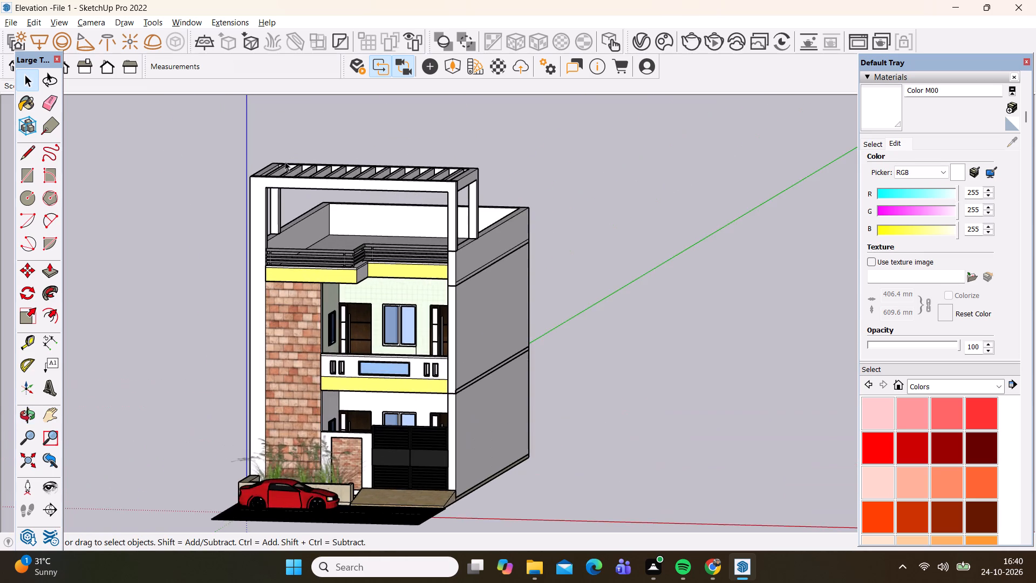
scroll(304, 174, up, 3)
scroll(373, 168, down, 1)
middle_drag(373, 168, 361, 204)
scroll(362, 187, down, 5)
scroll(335, 303, up, 4)
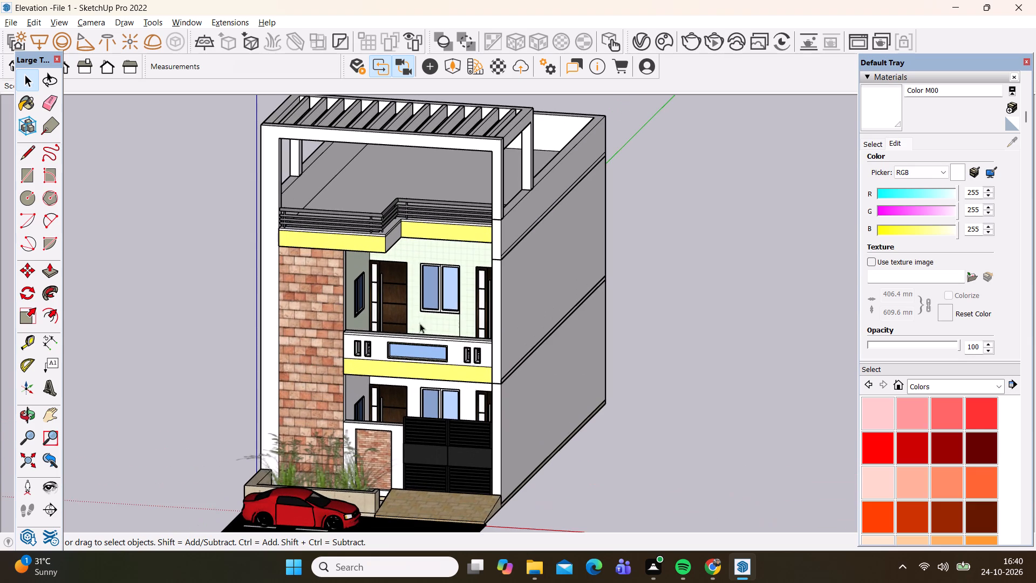
Examine the brick-clad column, the boundary wall's brick panel, the black gate and the planter grasses up close.
scroll(313, 338, up, 4)
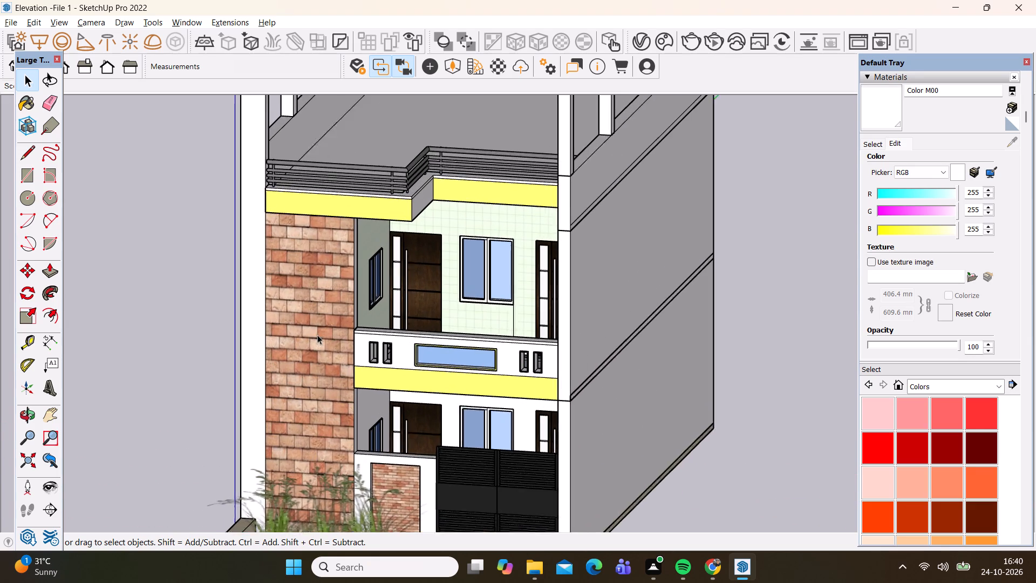
scroll(338, 310, up, 2)
scroll(338, 307, down, 5)
scroll(334, 335, up, 5)
scroll(358, 265, down, 6)
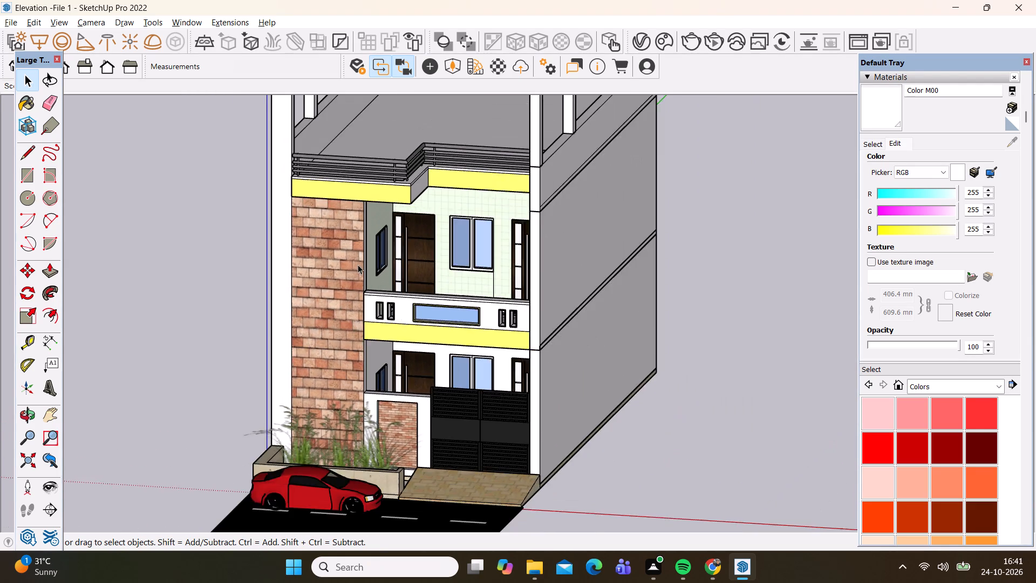
scroll(358, 265, down, 3)
scroll(370, 406, up, 7)
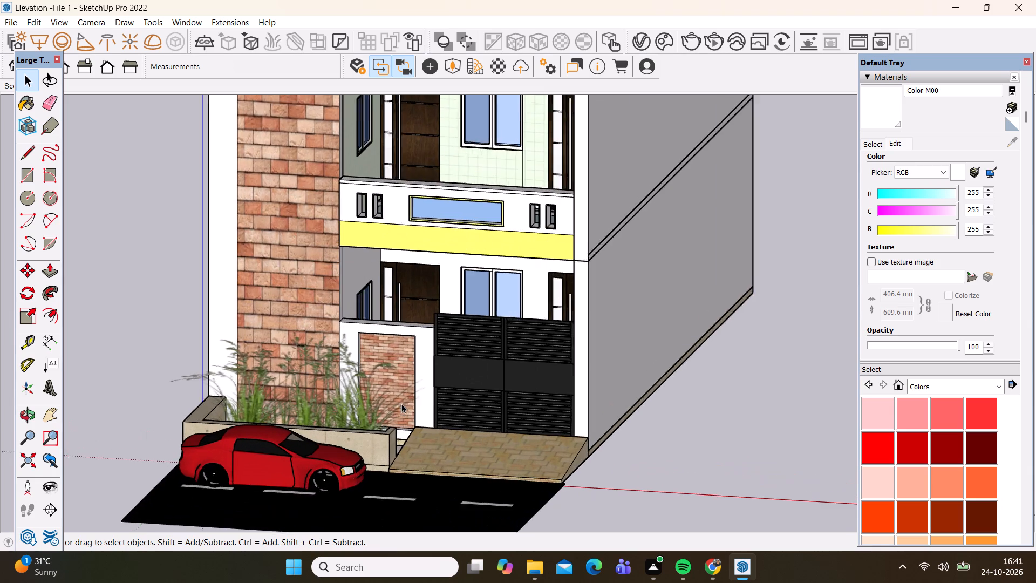
scroll(381, 382, up, 4)
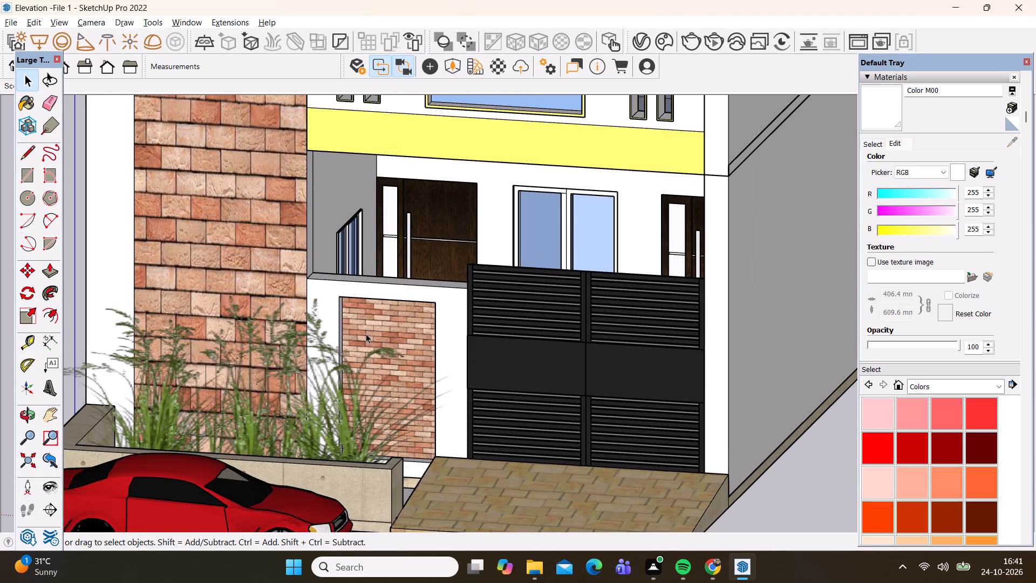
scroll(356, 331, up, 5)
scroll(306, 350, up, 3)
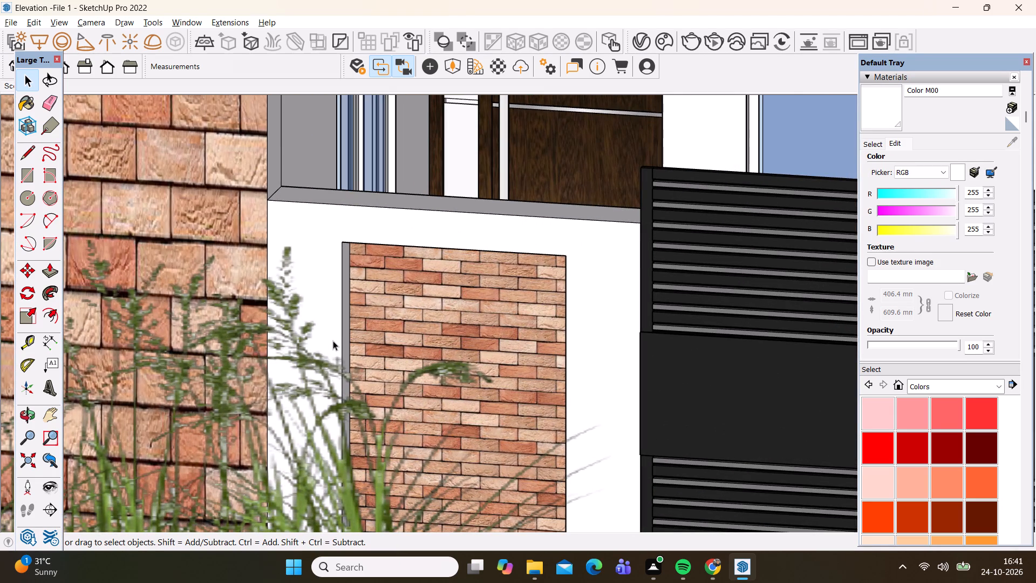
scroll(333, 339, down, 11)
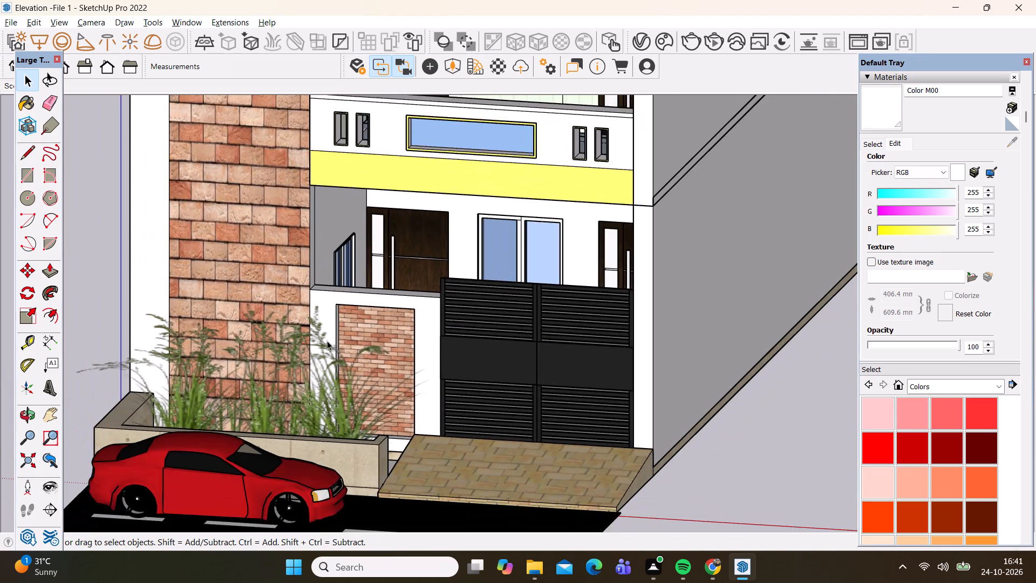
scroll(253, 328, up, 2)
scroll(202, 327, up, 5)
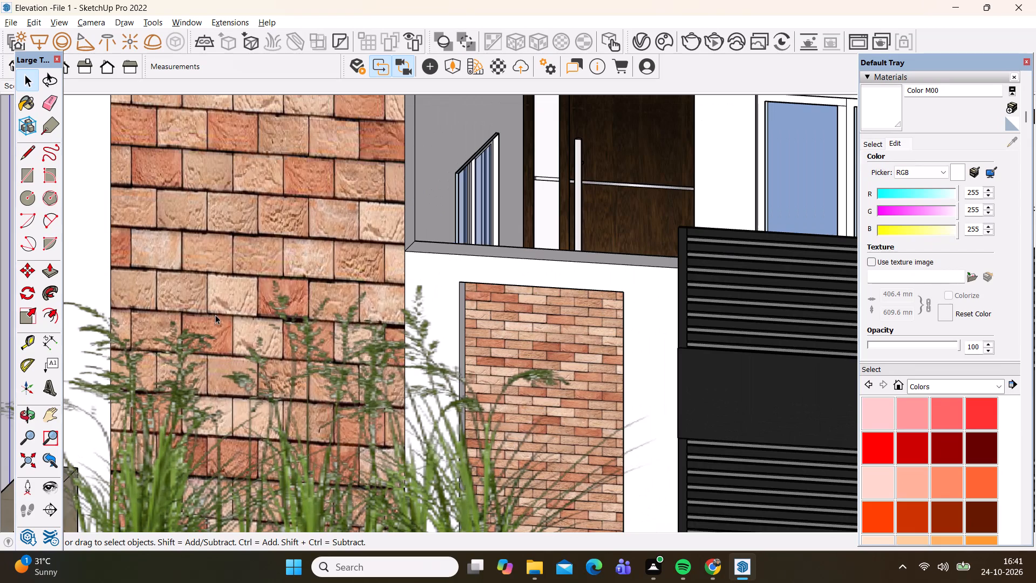
Examine the balcony and entrance from above, and review the whole house from a low front-corner perspective.
middle_drag(234, 317, 160, 436)
scroll(226, 378, down, 5)
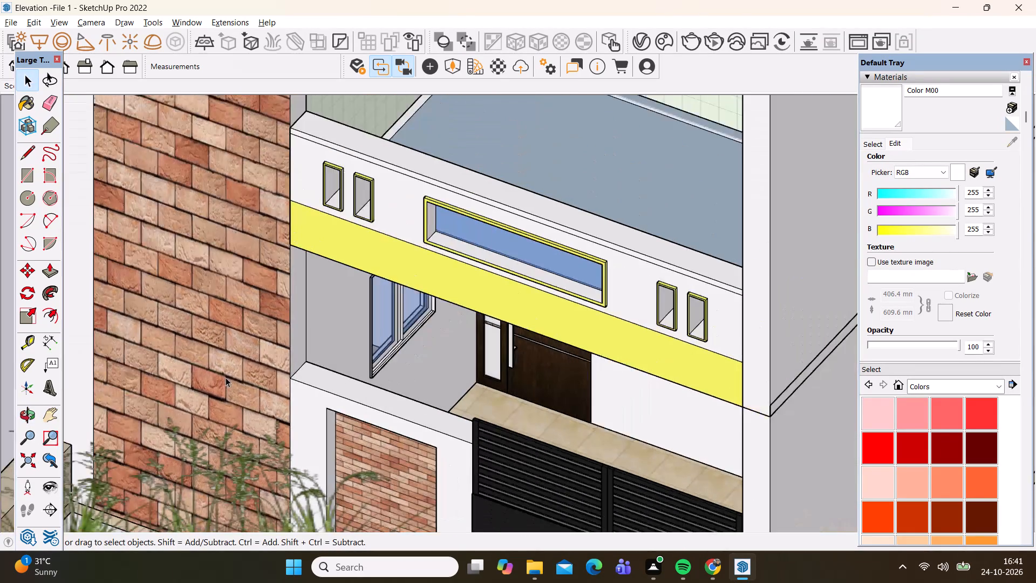
scroll(226, 377, down, 10)
middle_drag(359, 374, 421, 222)
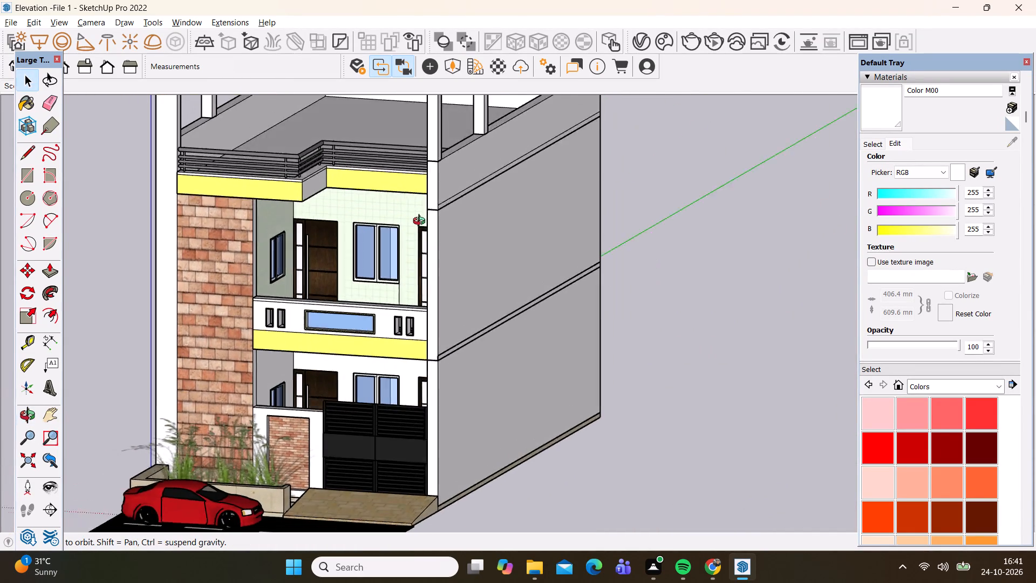
middle_drag(421, 222, 422, 222)
scroll(420, 226, down, 9)
scroll(295, 148, up, 6)
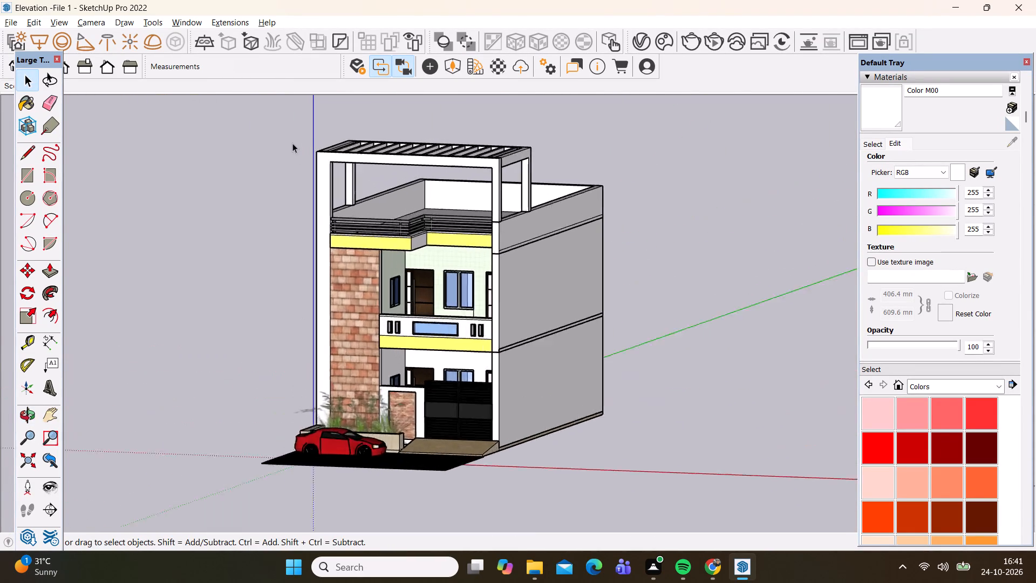
middle_drag(401, 328, 407, 312)
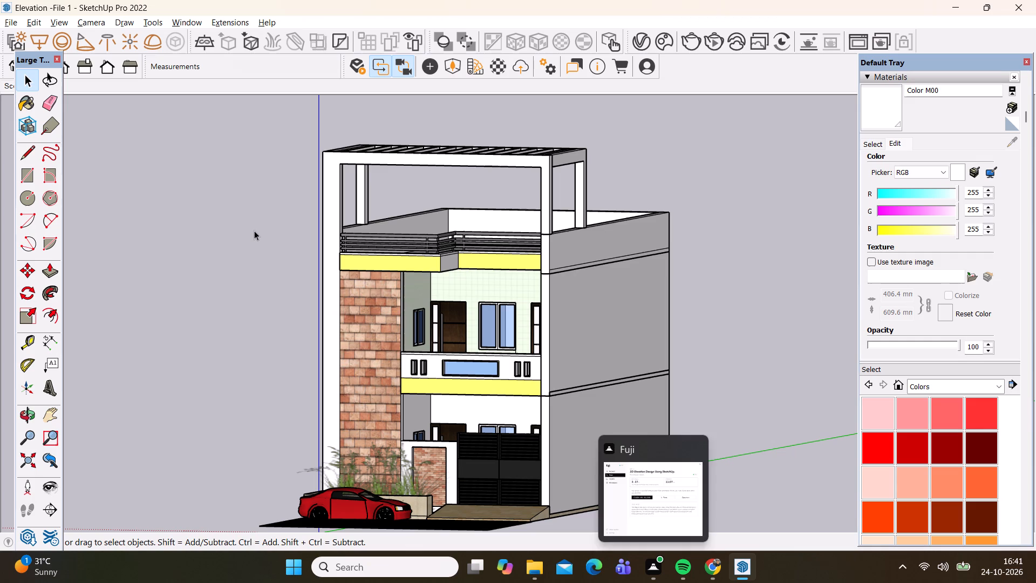
scroll(282, 317, down, 1)
middle_drag(282, 316, 316, 313)
scroll(315, 313, down, 1)
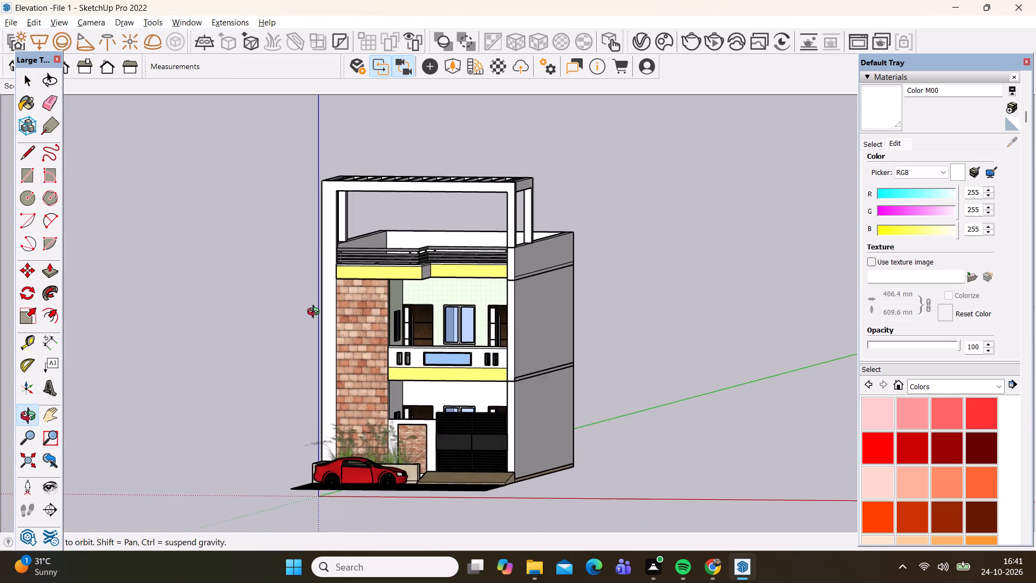
Examine the upper facade up close, including the roof railing, yellow parapet bands and top of the brick-clad column.
middle_drag(316, 313, 342, 310)
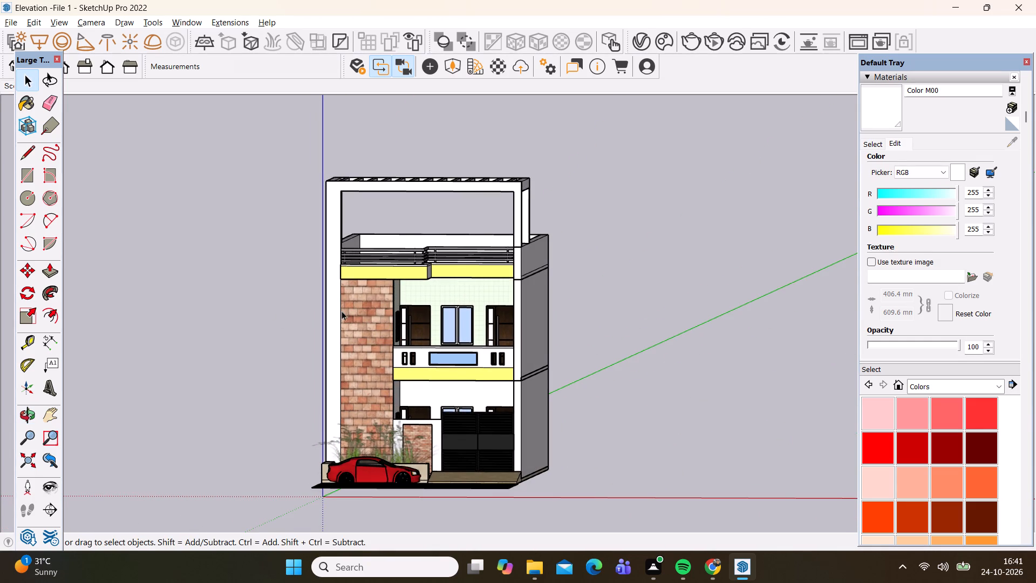
scroll(340, 311, up, 2)
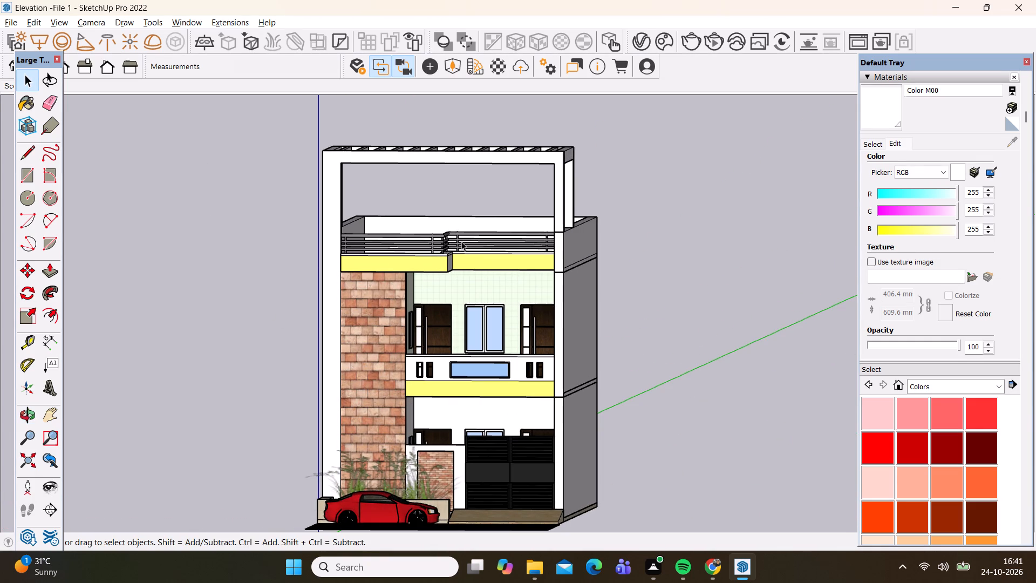
scroll(441, 234, up, 2)
scroll(401, 275, up, 6)
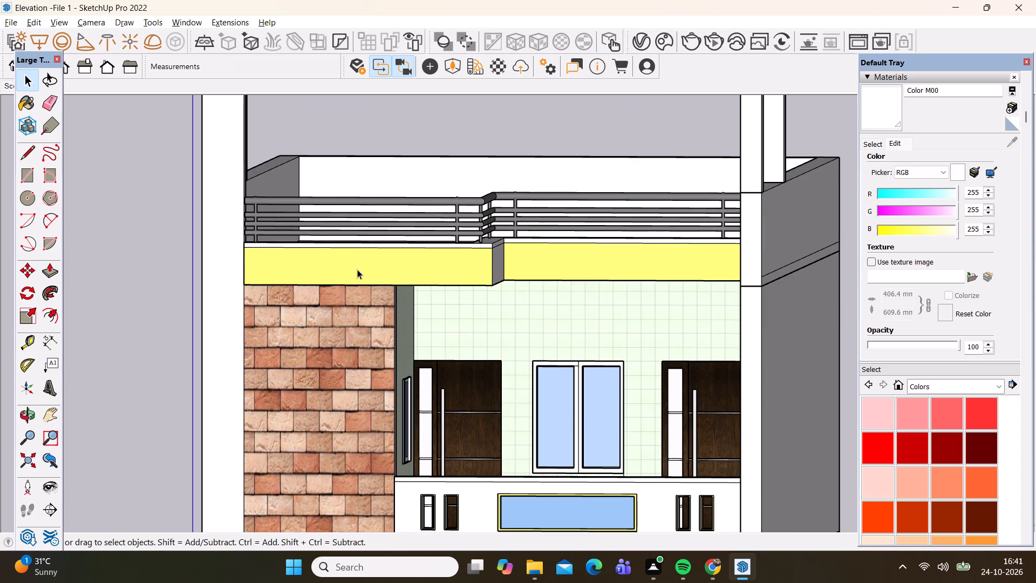
scroll(302, 275, down, 5)
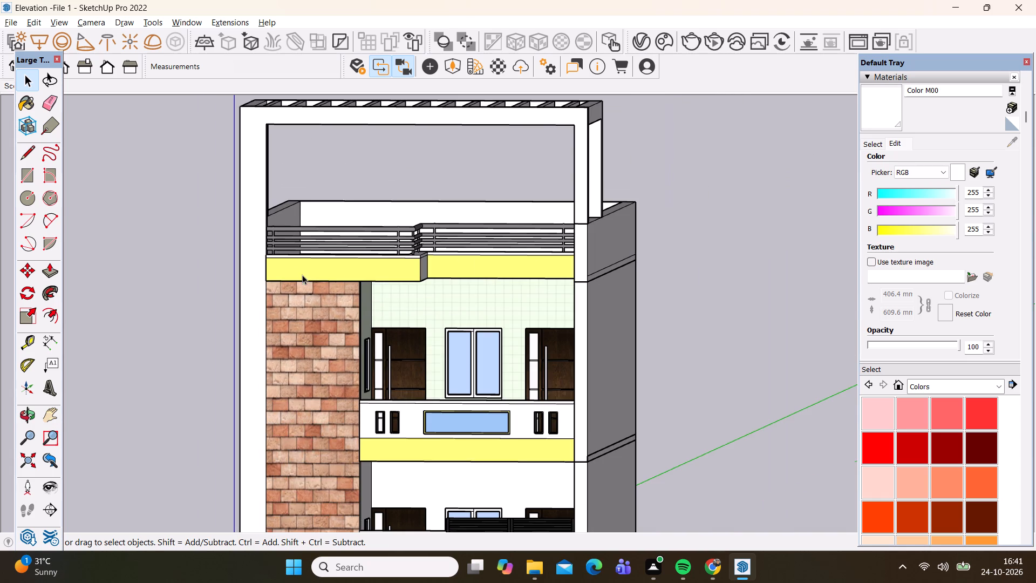
scroll(557, 251, up, 6)
scroll(339, 276, down, 14)
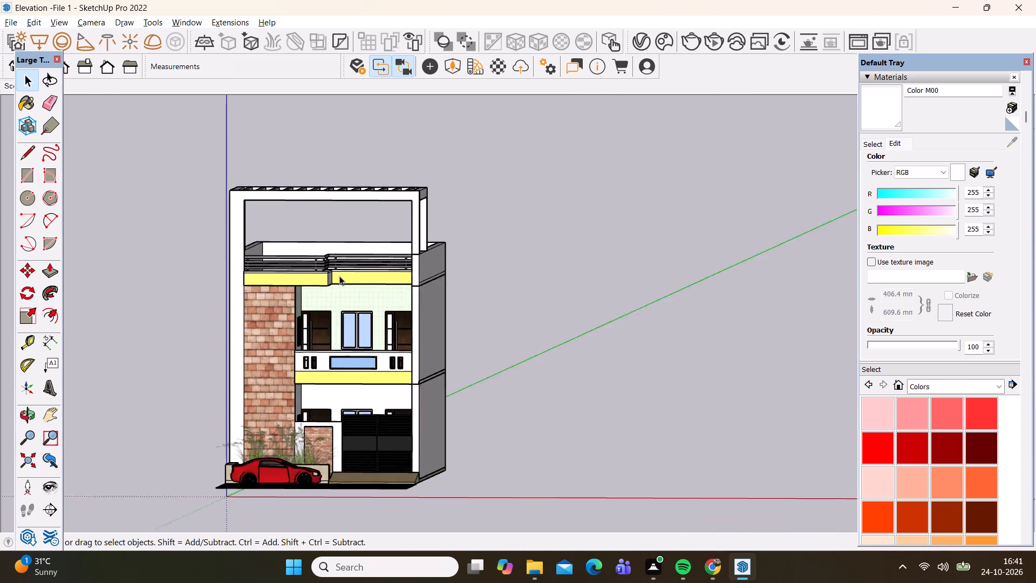
scroll(339, 276, down, 3)
scroll(236, 446, up, 2)
scroll(360, 369, up, 2)
scroll(202, 314, down, 3)
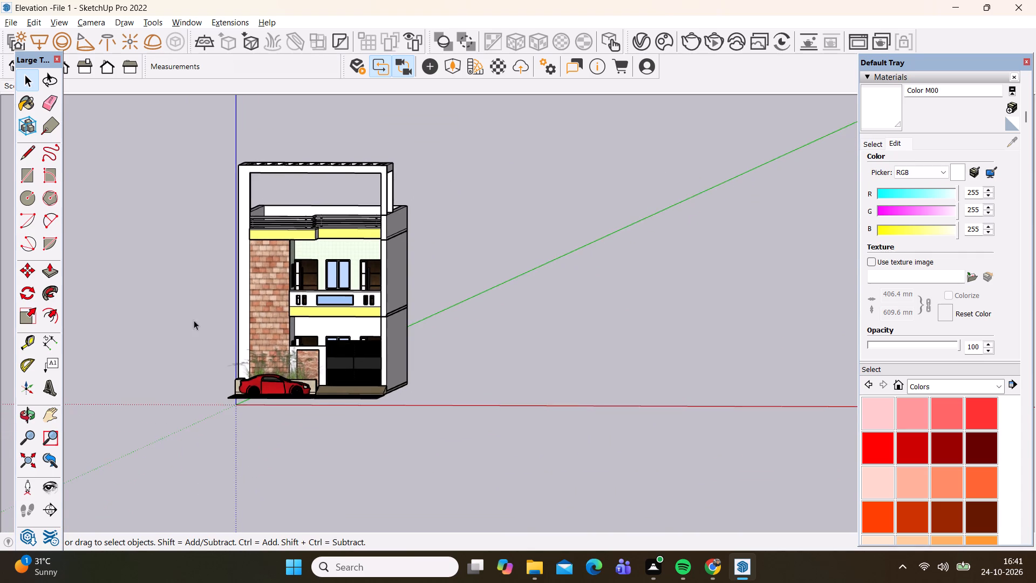
Review the whole house from both front corners, including the pergola, roof terrace, side walls and street frontage.
middle_drag(186, 326, 227, 335)
scroll(274, 209, up, 5)
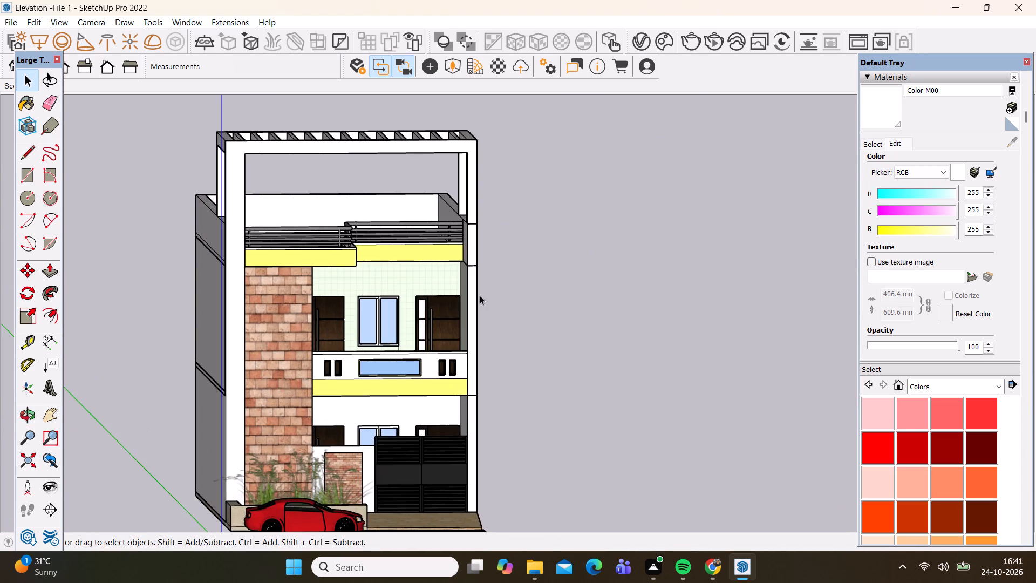
middle_drag(492, 297, 413, 326)
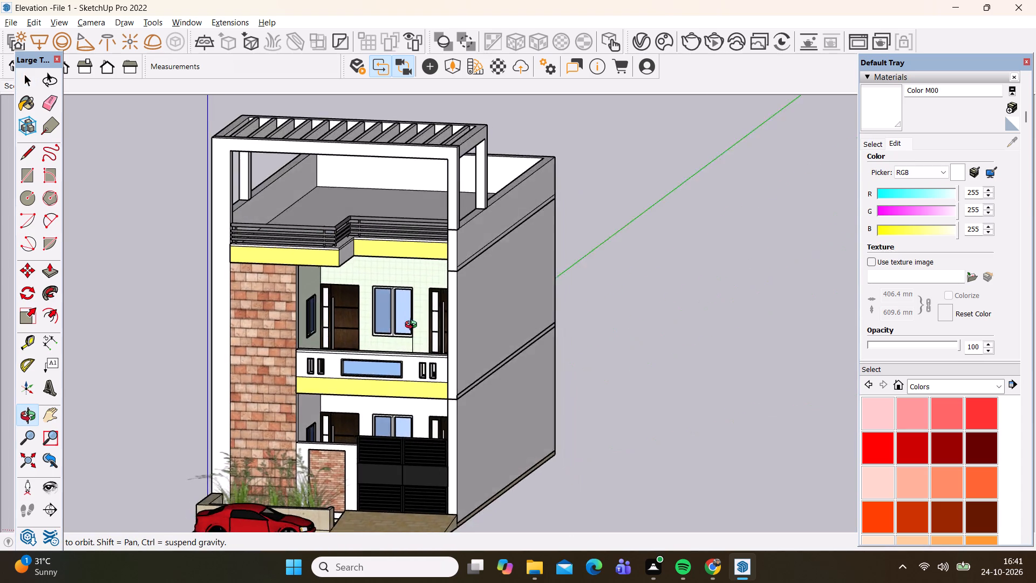
middle_drag(413, 326, 432, 326)
scroll(378, 302, down, 6)
scroll(270, 199, up, 1)
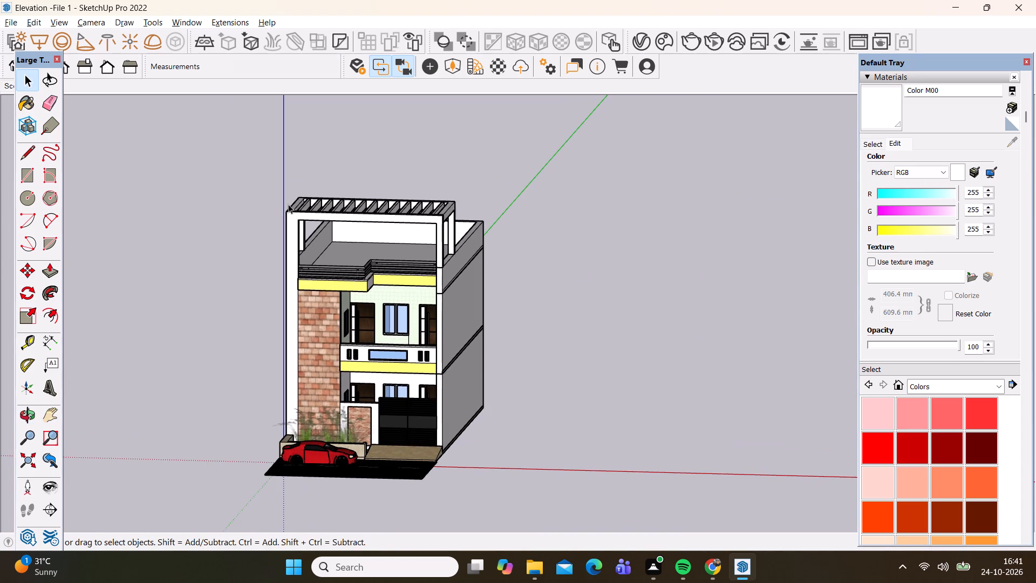
scroll(343, 337, up, 3)
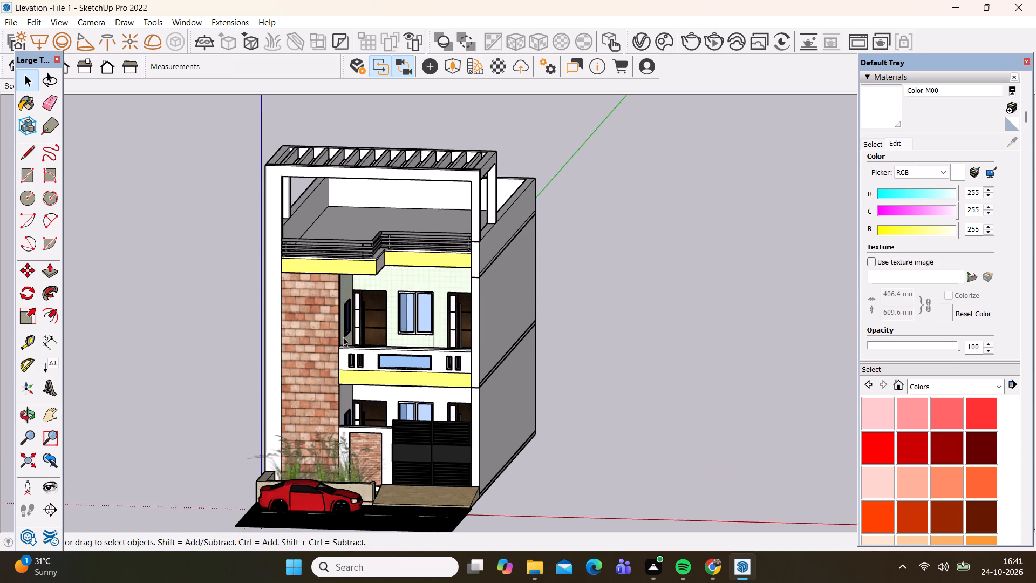
scroll(343, 337, up, 2)
scroll(346, 281, down, 5)
scroll(358, 453, up, 1)
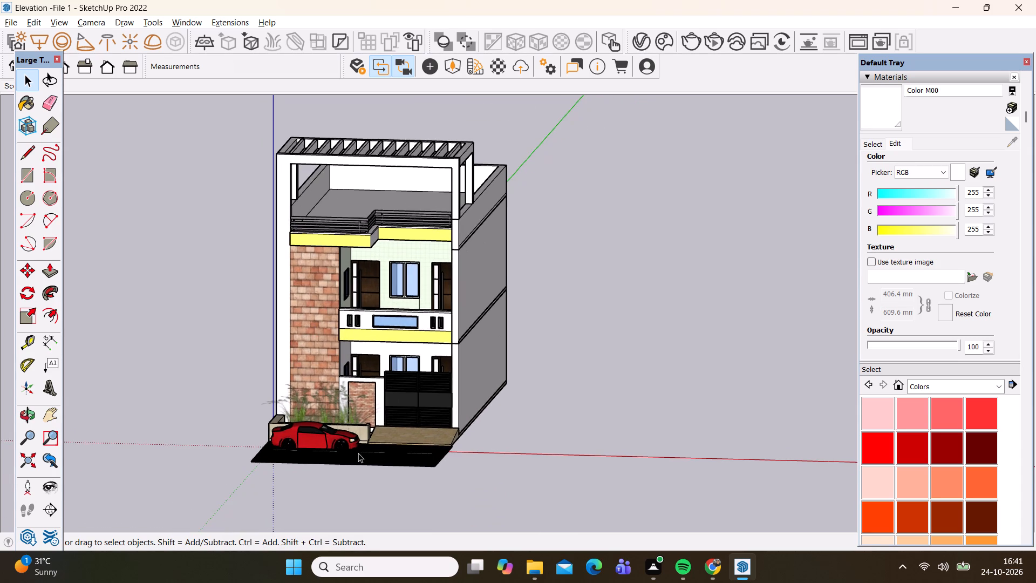
scroll(358, 446, up, 2)
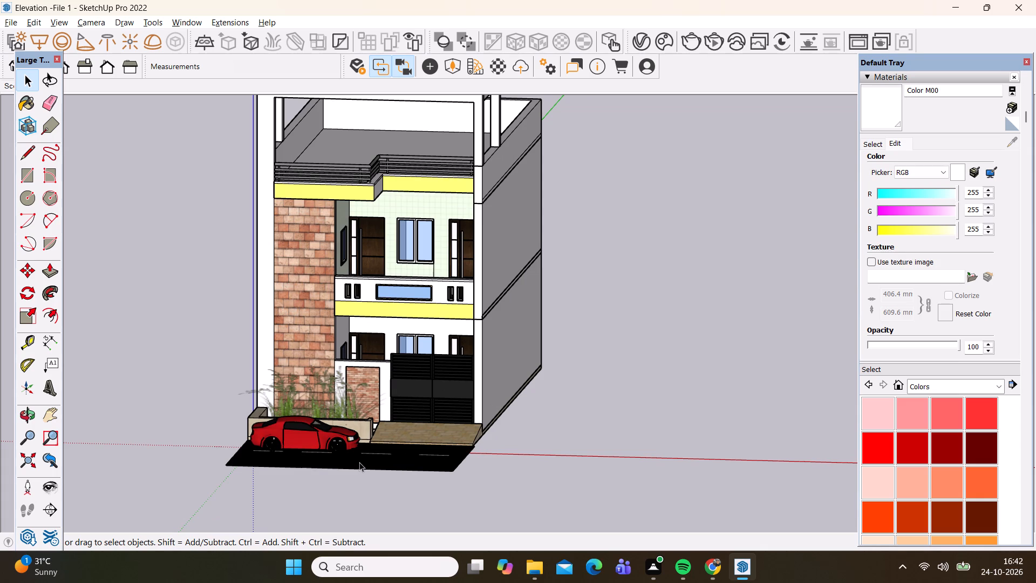
scroll(326, 319, down, 3)
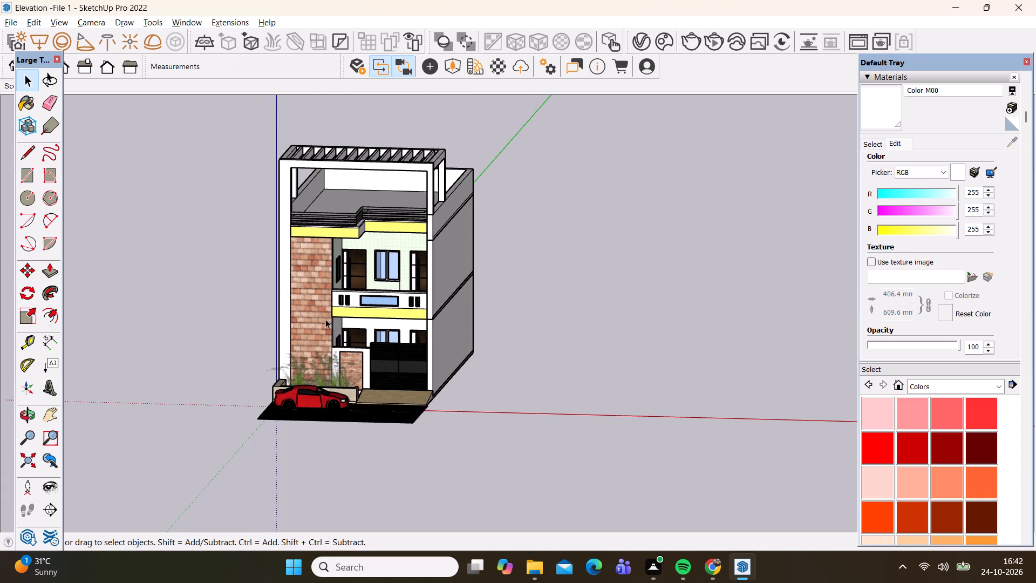
scroll(325, 319, down, 2)
scroll(311, 263, down, 1)
Examine the facade from low, underside and raised front angles, including the balcony slab undersides and the pergola.
middle_drag(311, 261, 308, 248)
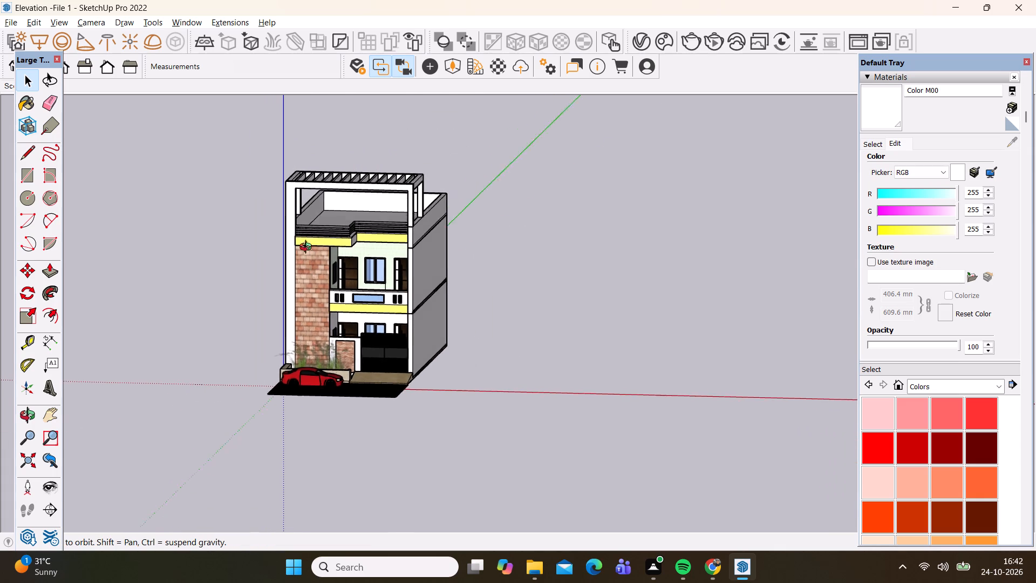
middle_drag(308, 248, 308, 218)
scroll(386, 313, up, 2)
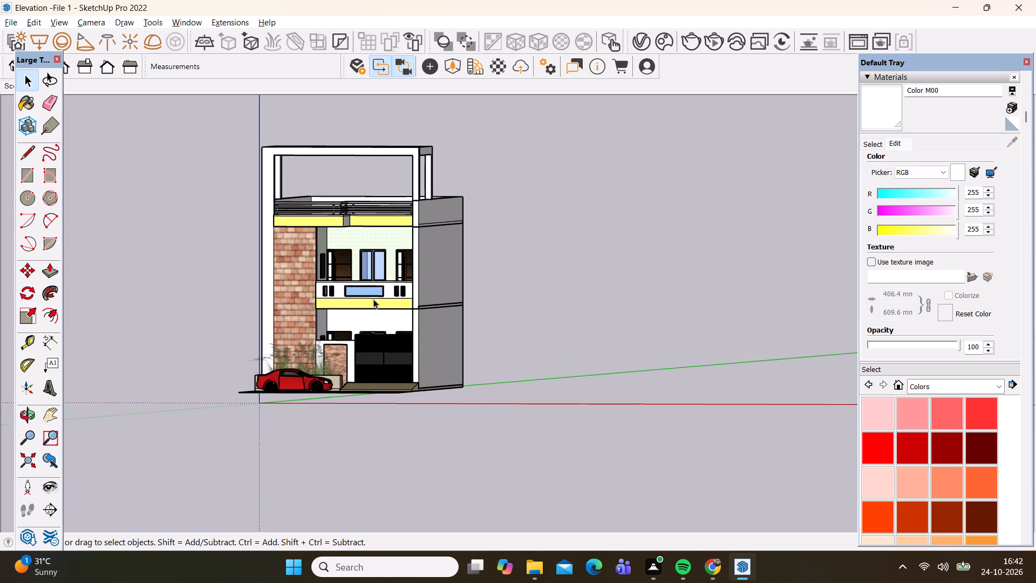
scroll(360, 275, up, 6)
middle_drag(354, 256, 365, 179)
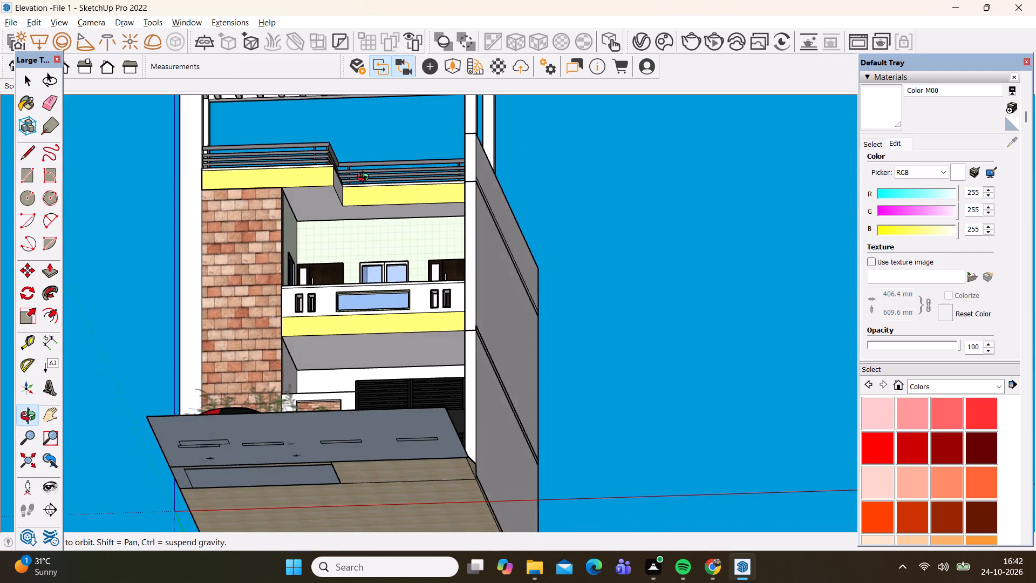
middle_drag(365, 179, 392, 388)
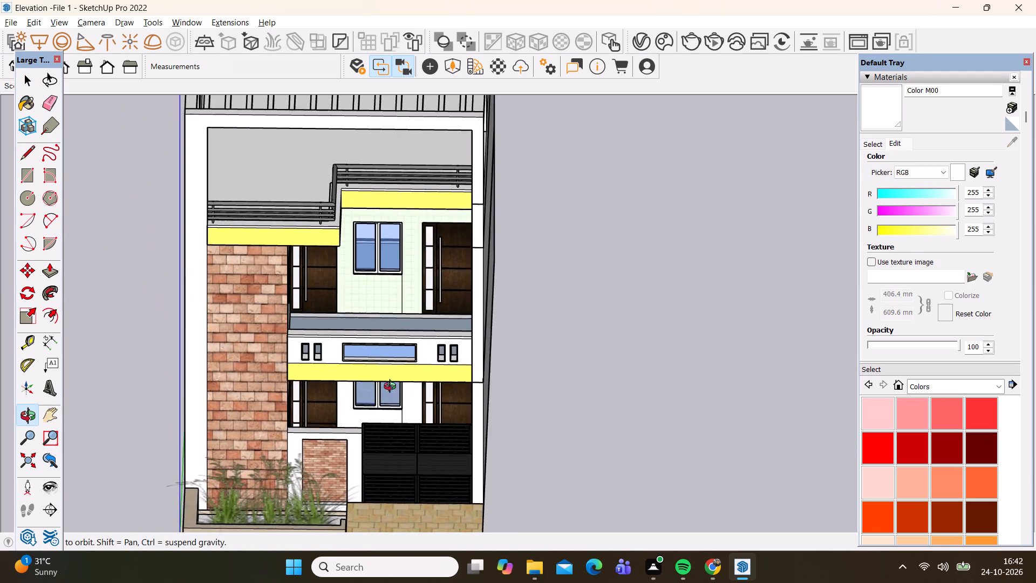
middle_drag(392, 388, 392, 383)
scroll(392, 383, down, 5)
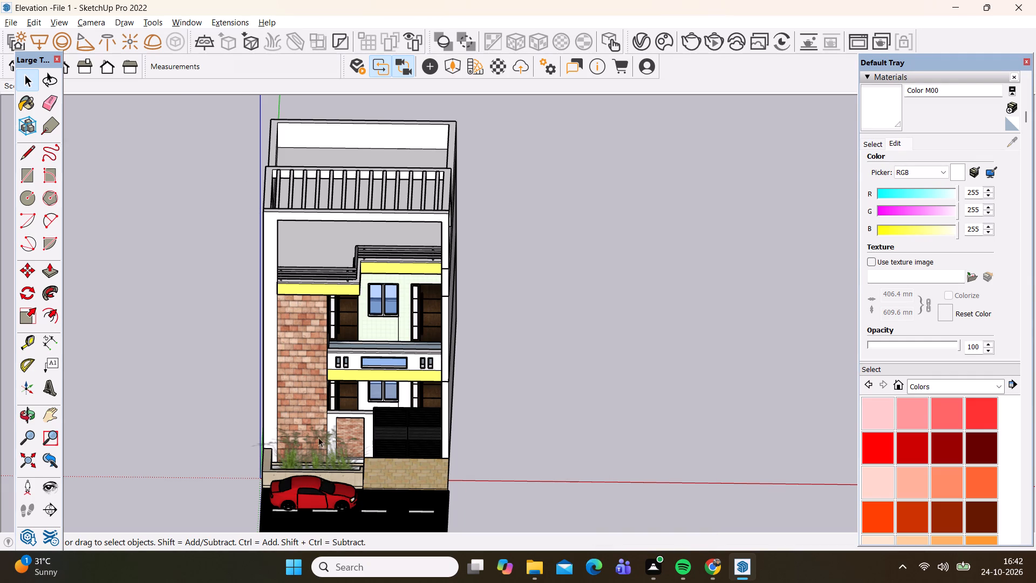
scroll(318, 425, down, 4)
middle_drag(333, 473, 310, 398)
scroll(383, 353, up, 4)
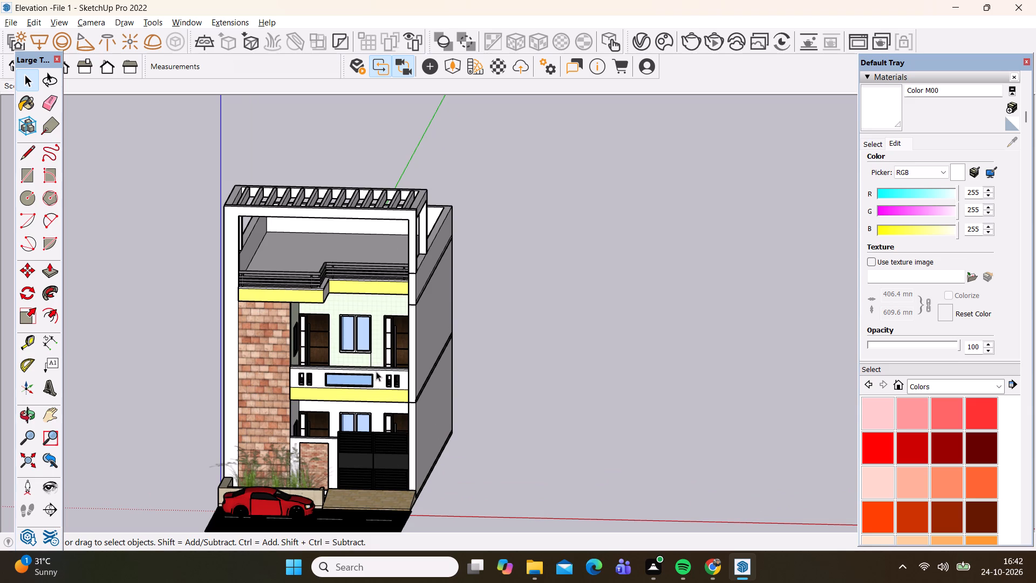
scroll(377, 317, down, 6)
scroll(335, 458, up, 5)
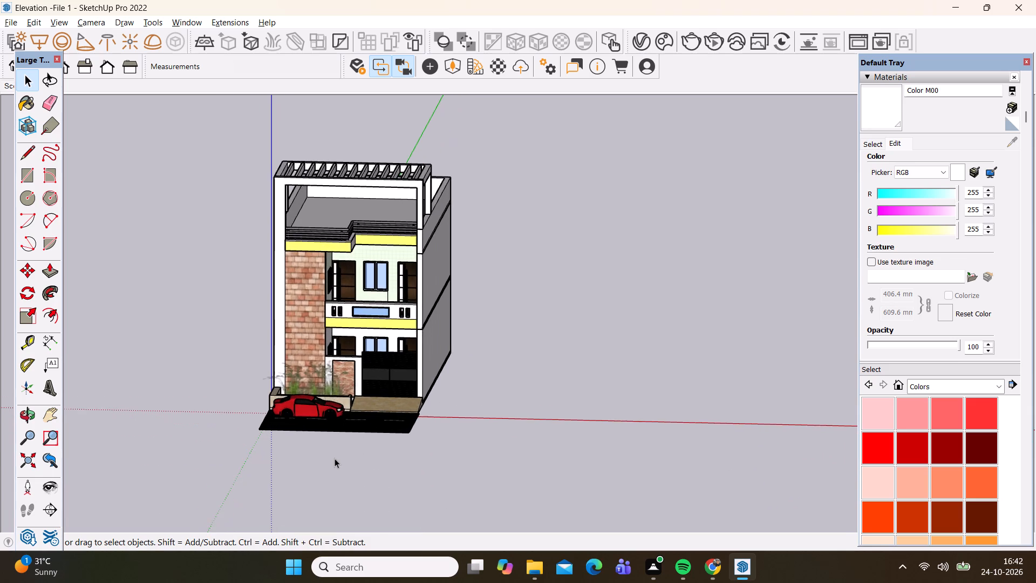
Examine the street frontage from above, including the road strip, red car, planter, paved driveway ramp and black gate.
scroll(335, 458, up, 3)
scroll(365, 422, up, 2)
middle_drag(366, 407, 366, 408)
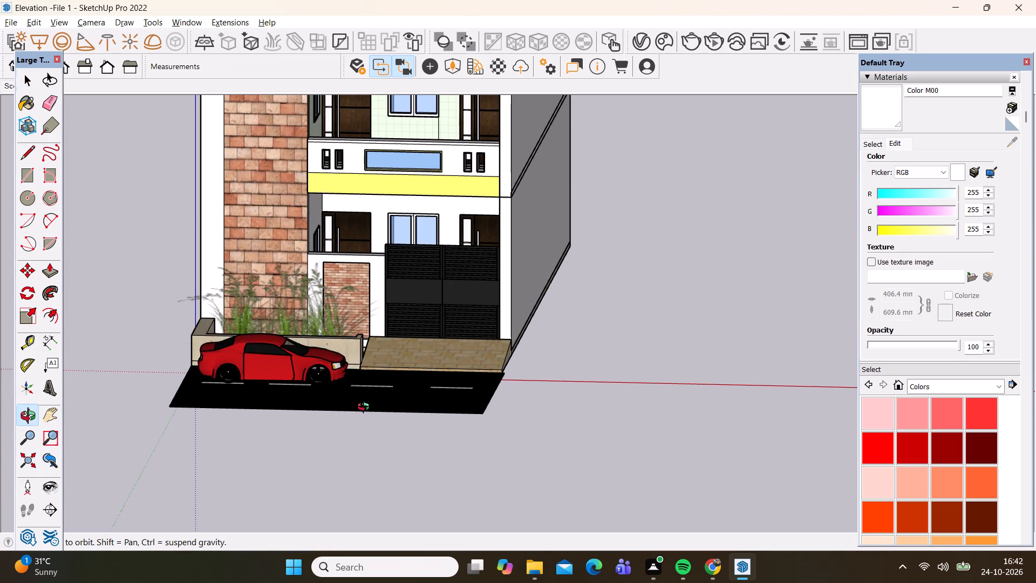
middle_drag(366, 408, 362, 479)
scroll(356, 446, down, 1)
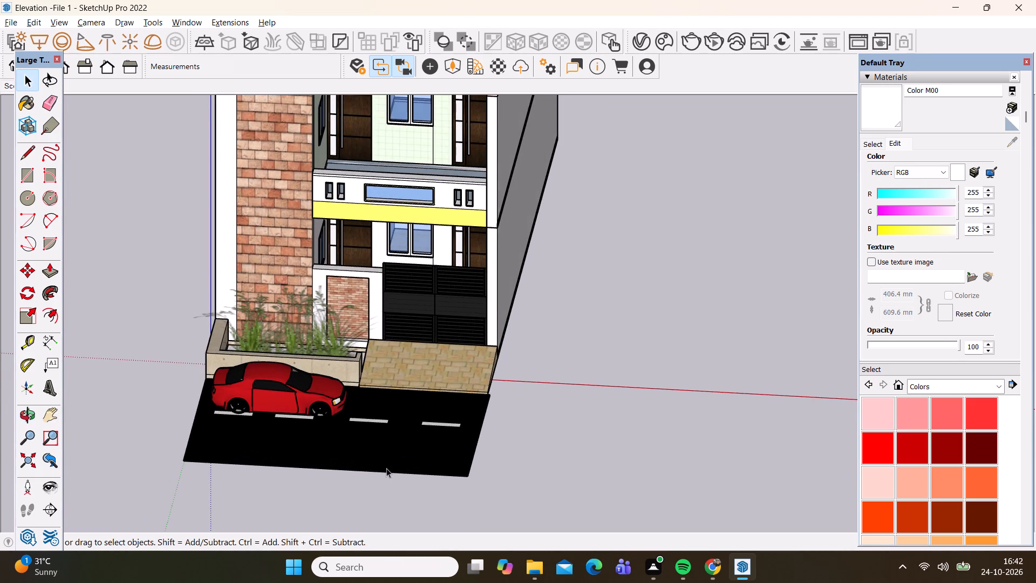
scroll(390, 468, up, 3)
scroll(387, 405, down, 3)
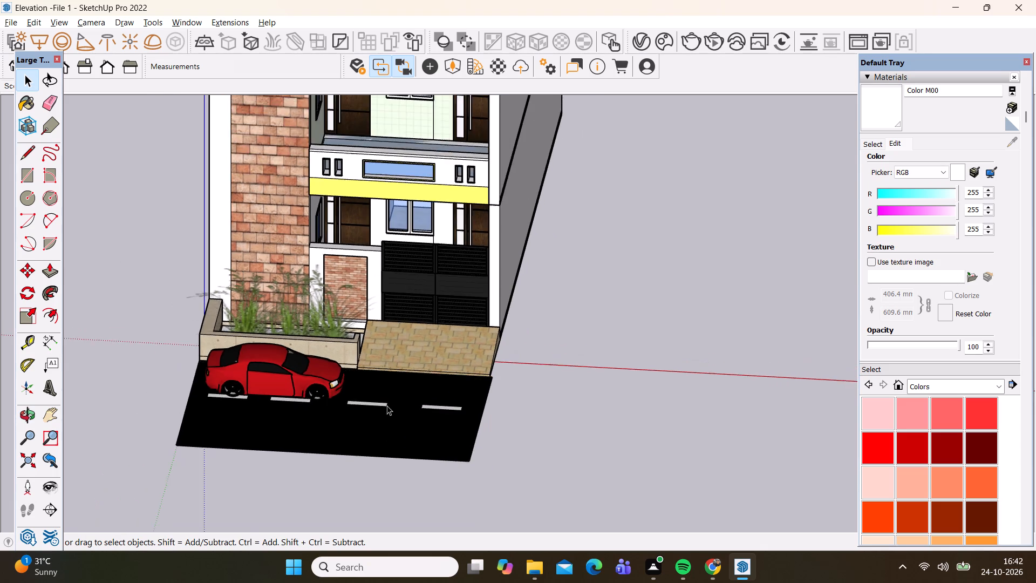
scroll(387, 405, down, 3)
scroll(296, 364, down, 2)
middle_drag(288, 435, 296, 410)
scroll(288, 435, down, 1)
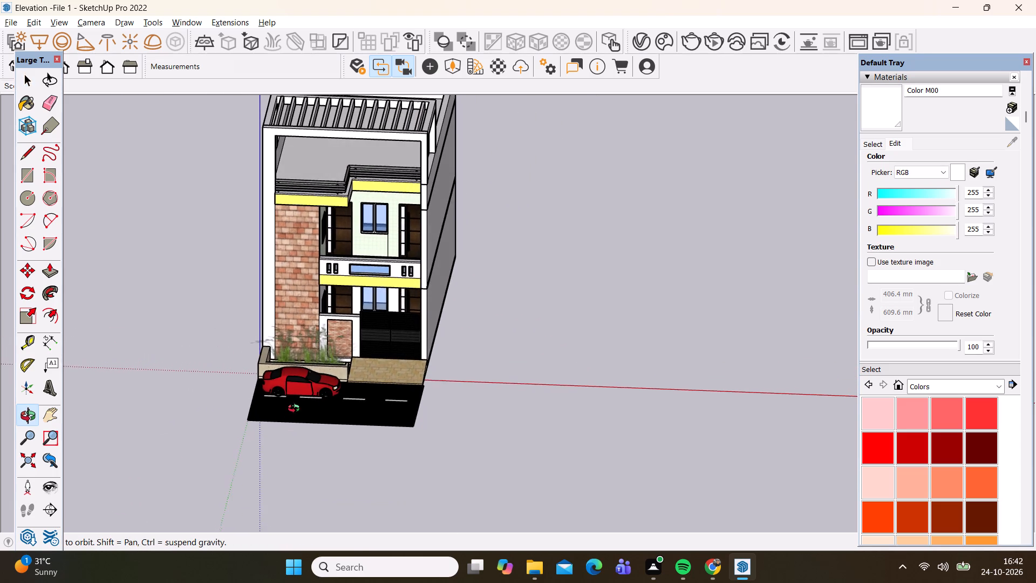
middle_drag(296, 410, 297, 406)
scroll(297, 407, down, 4)
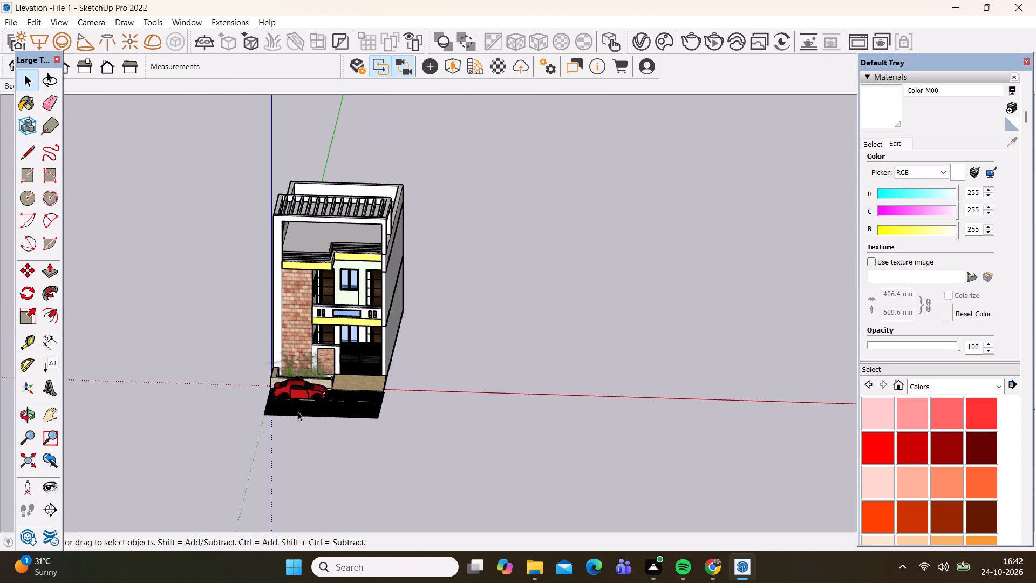
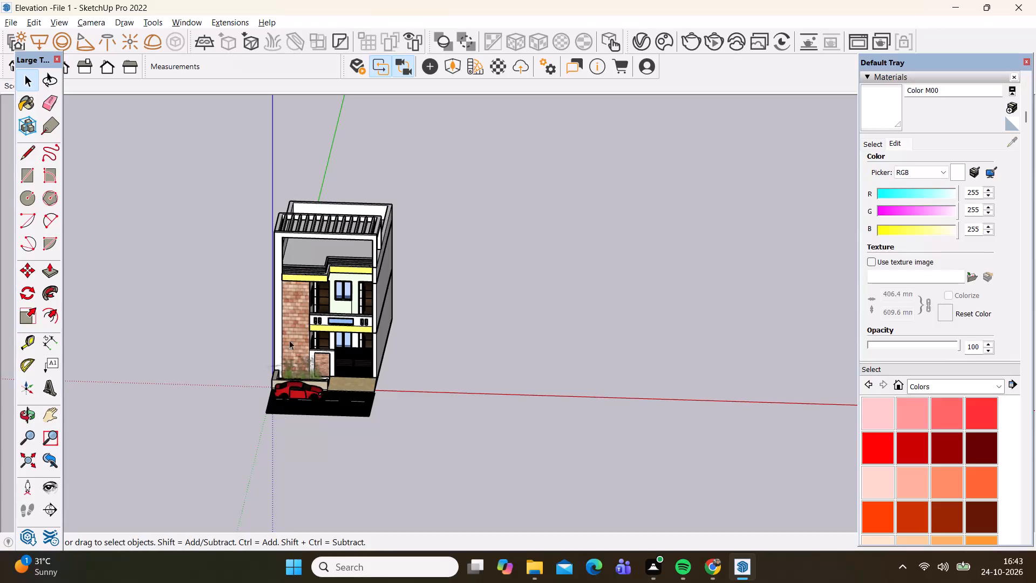
Examine the front facade from raised angles, including the brick-clad column, planter, red car, driveway ramp and black gate.
scroll(233, 146, up, 2)
scroll(313, 389, up, 2)
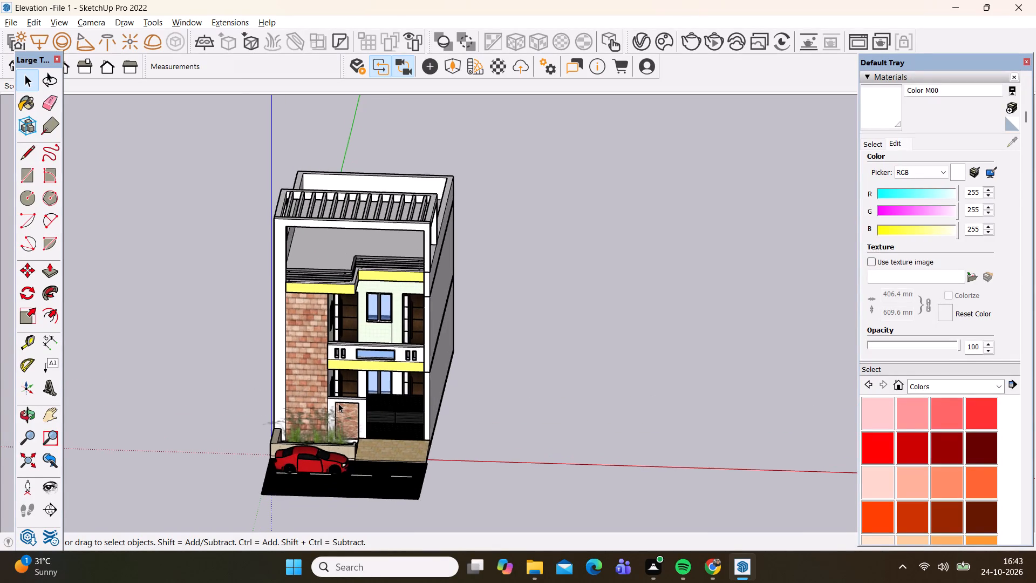
scroll(318, 431, up, 3)
middle_drag(357, 432, 357, 431)
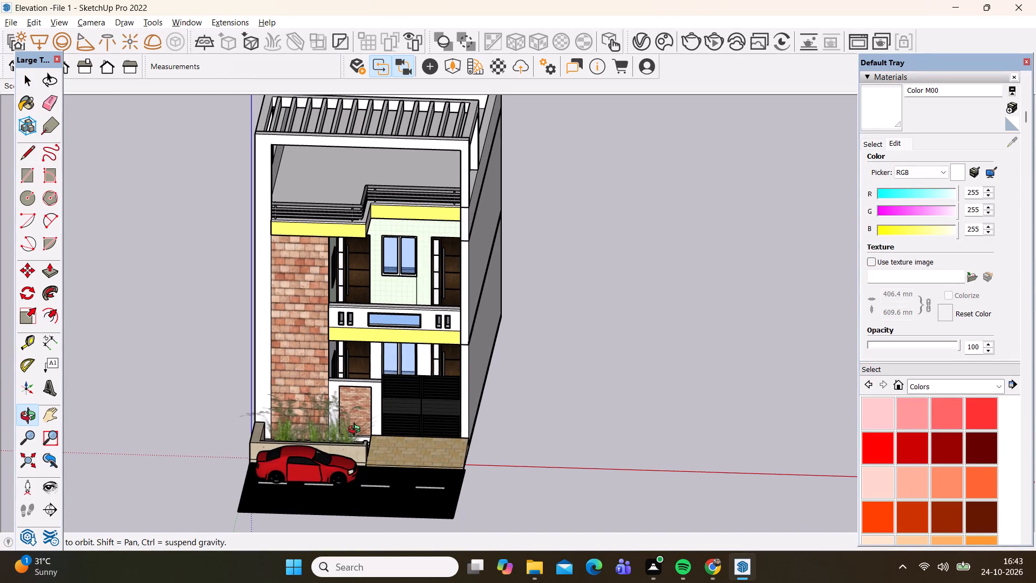
middle_drag(357, 431, 354, 391)
scroll(356, 323, down, 5)
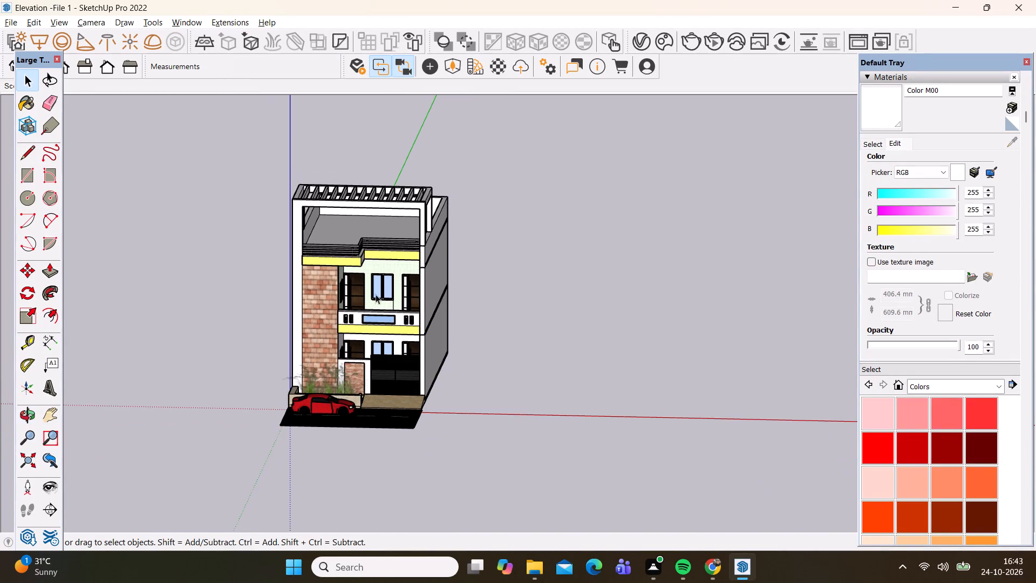
scroll(406, 218, up, 4)
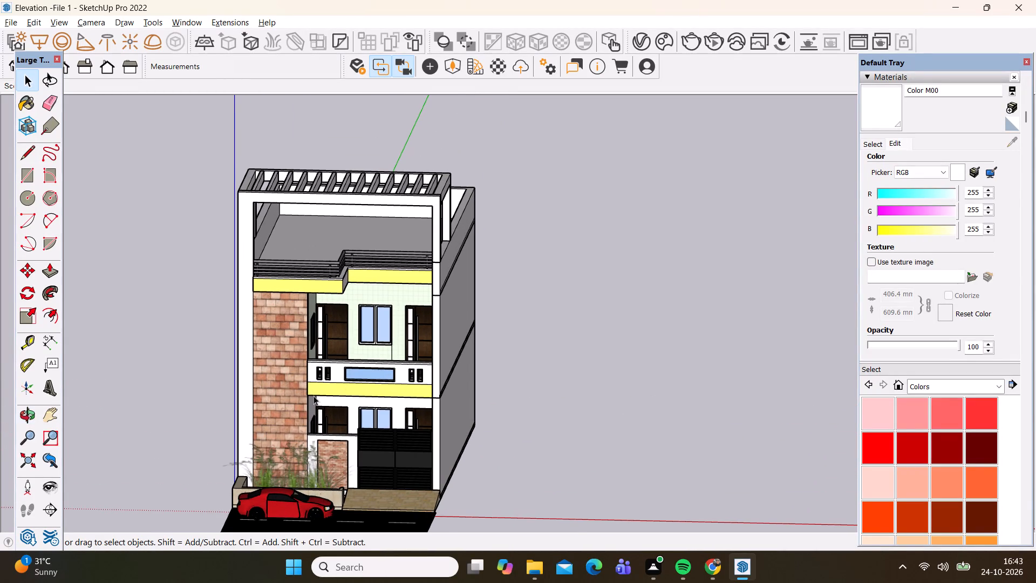
scroll(311, 398, up, 1)
scroll(330, 316, down, 1)
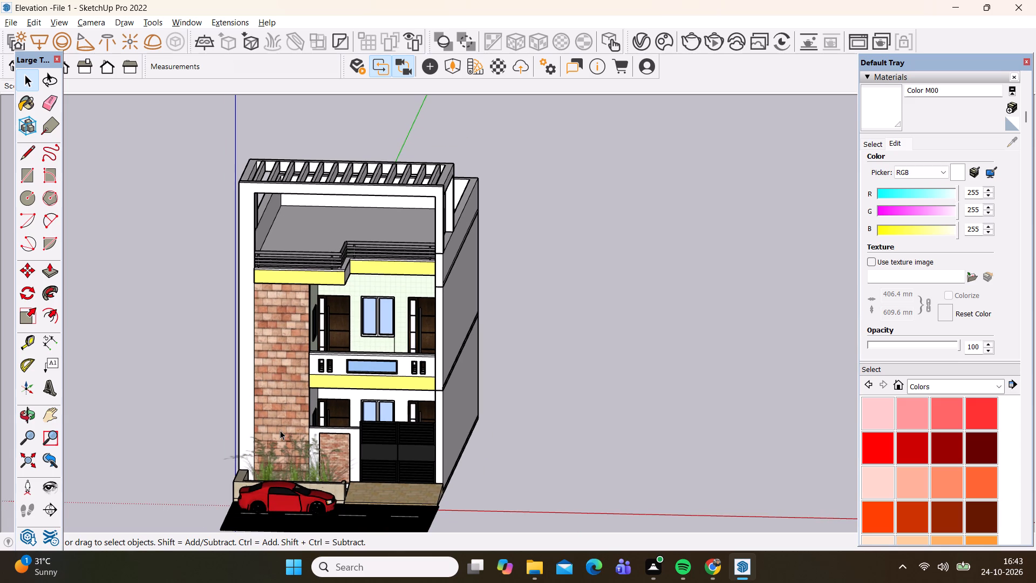
scroll(237, 496, up, 1)
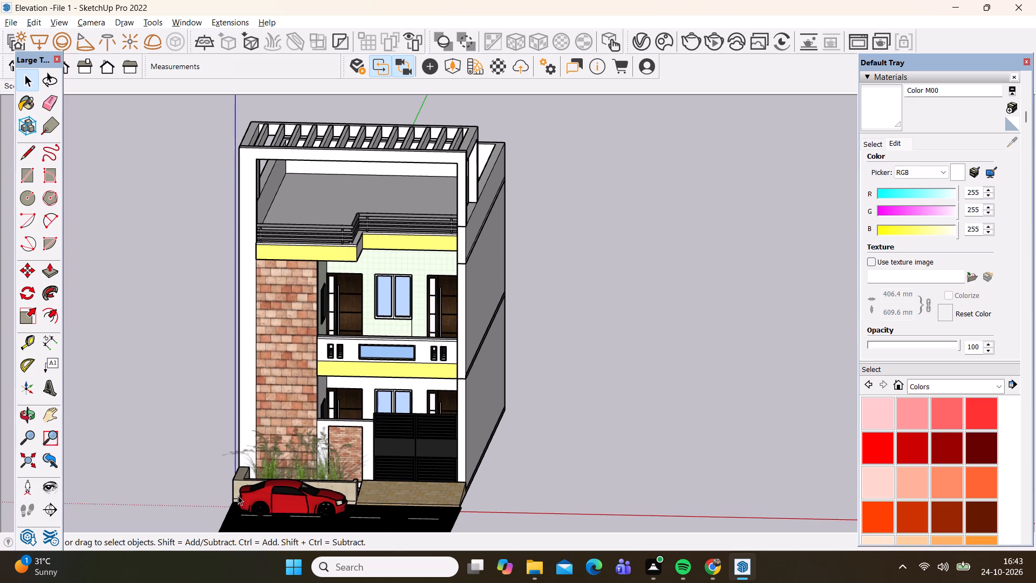
scroll(238, 496, up, 2)
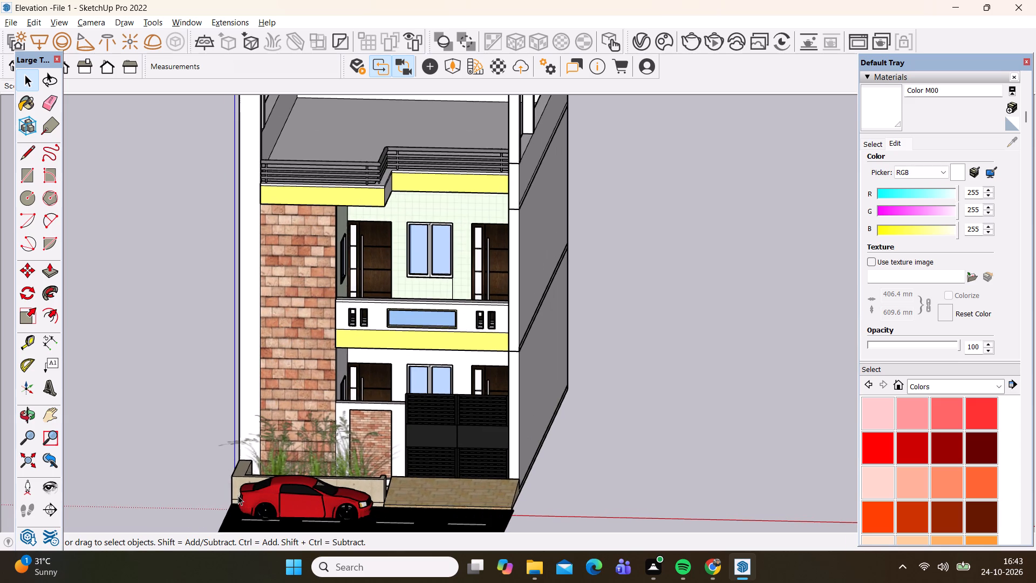
scroll(239, 494, down, 1)
middle_drag(239, 490, 239, 486)
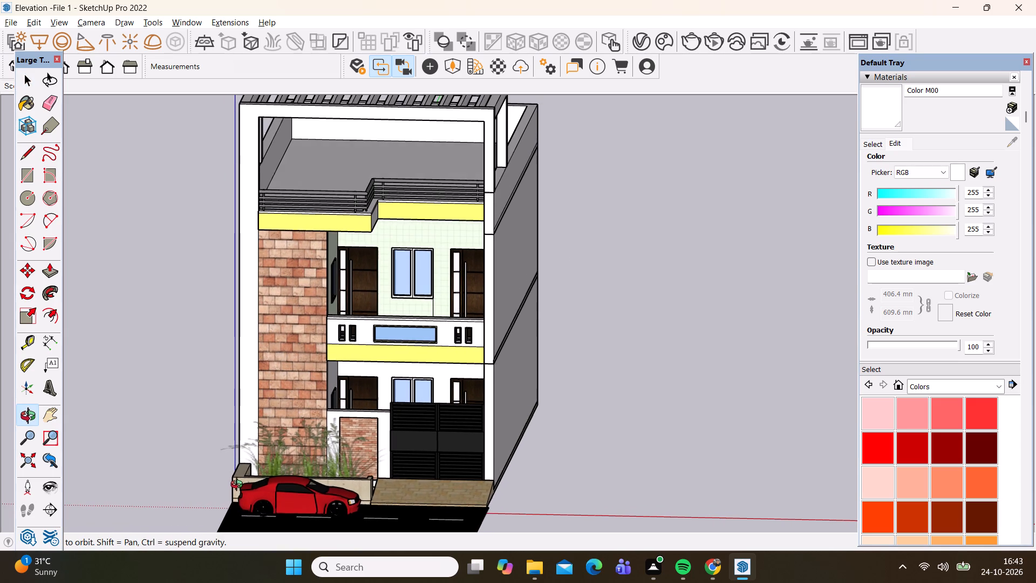
middle_drag(239, 486, 239, 476)
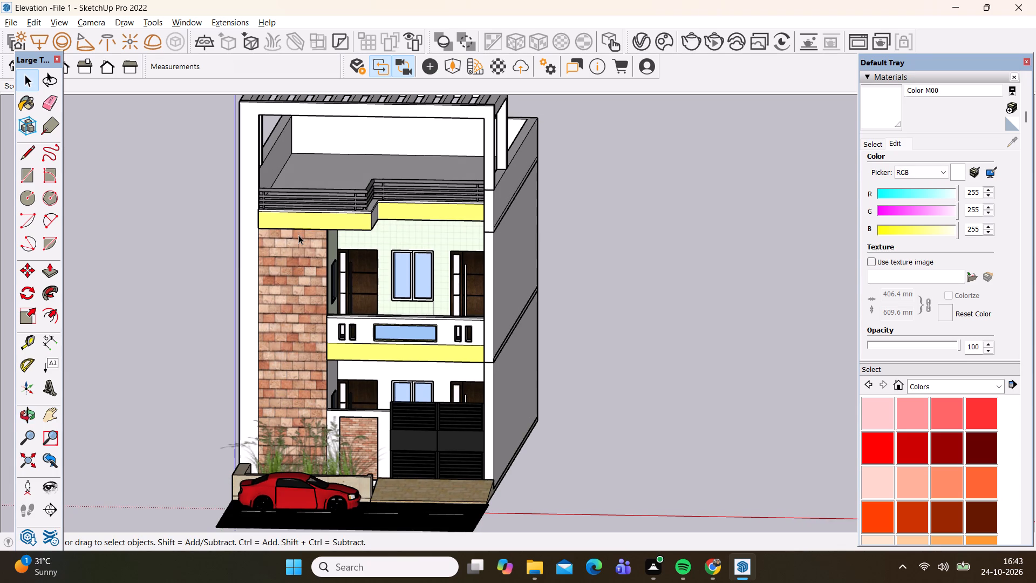
Examine the balcony parapet up close, including its yellow-framed window opening, narrow slots and the yellow band below.
scroll(301, 231, up, 1)
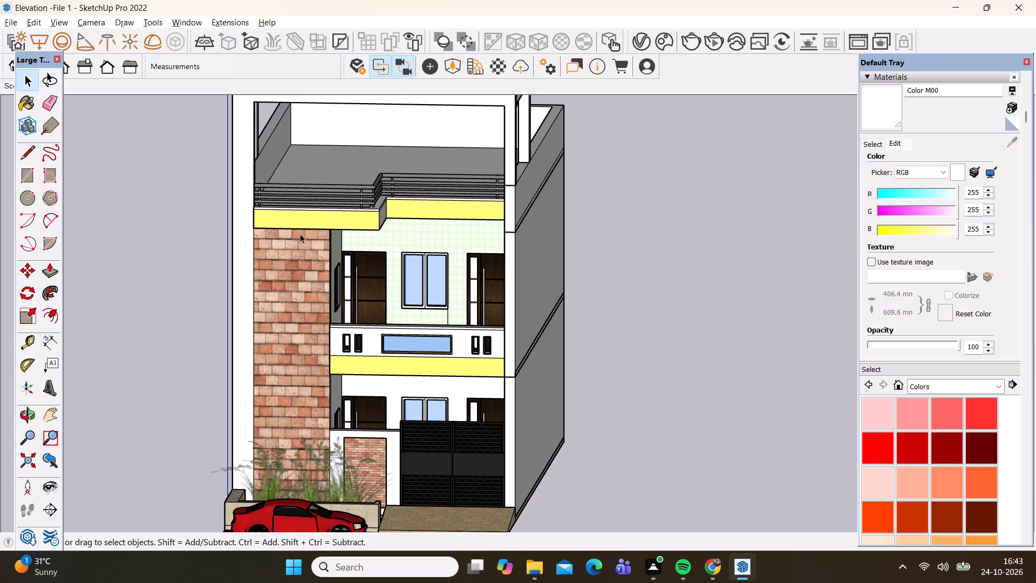
scroll(489, 347, up, 6)
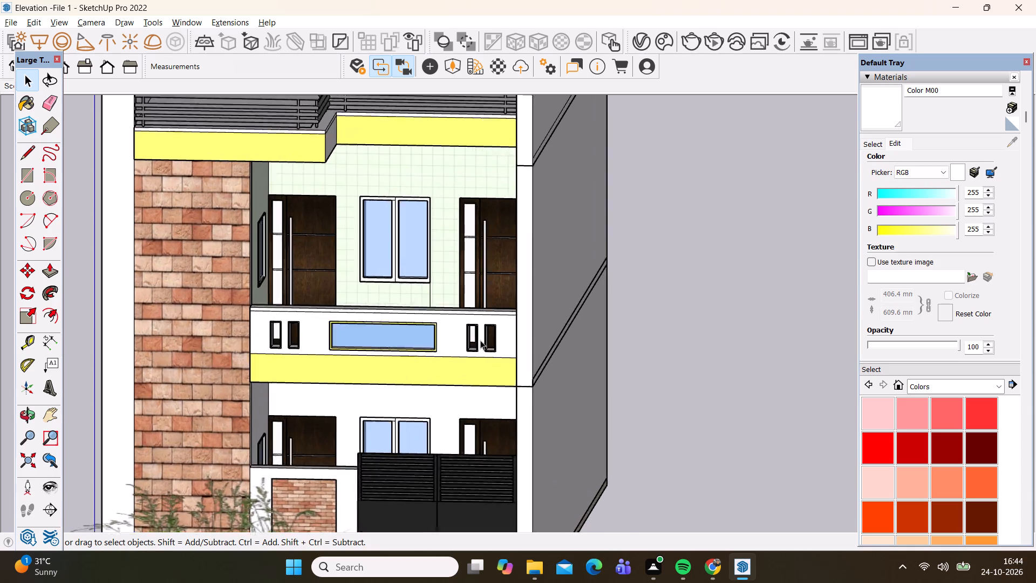
scroll(472, 343, up, 9)
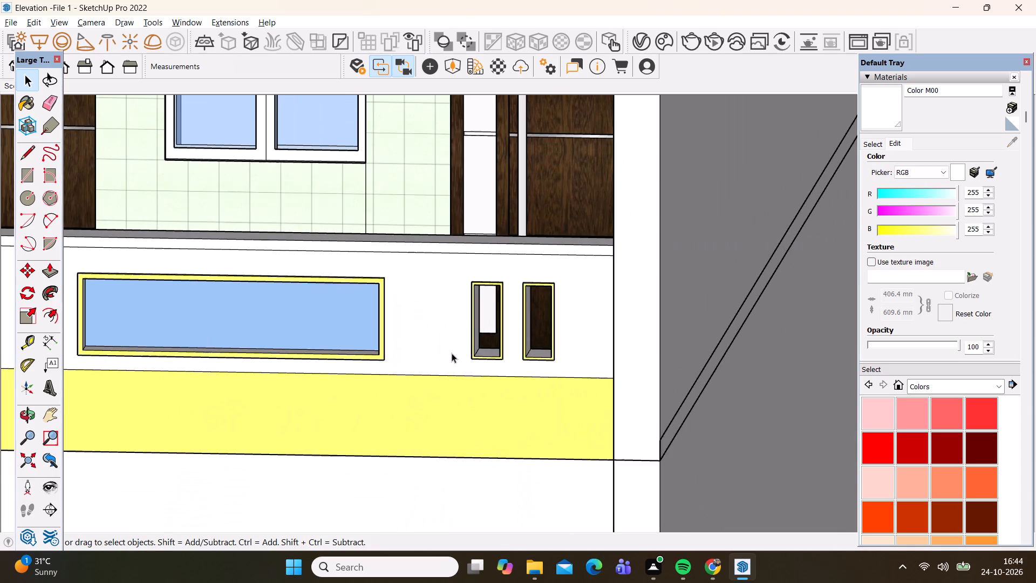
scroll(455, 357, up, 1)
middle_drag(418, 396, 425, 384)
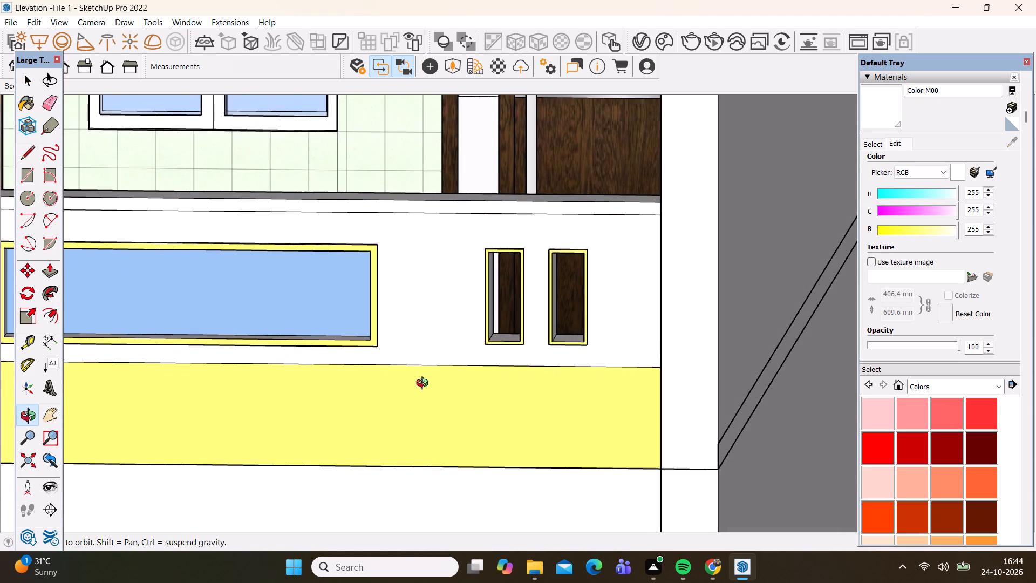
middle_drag(425, 384, 412, 425)
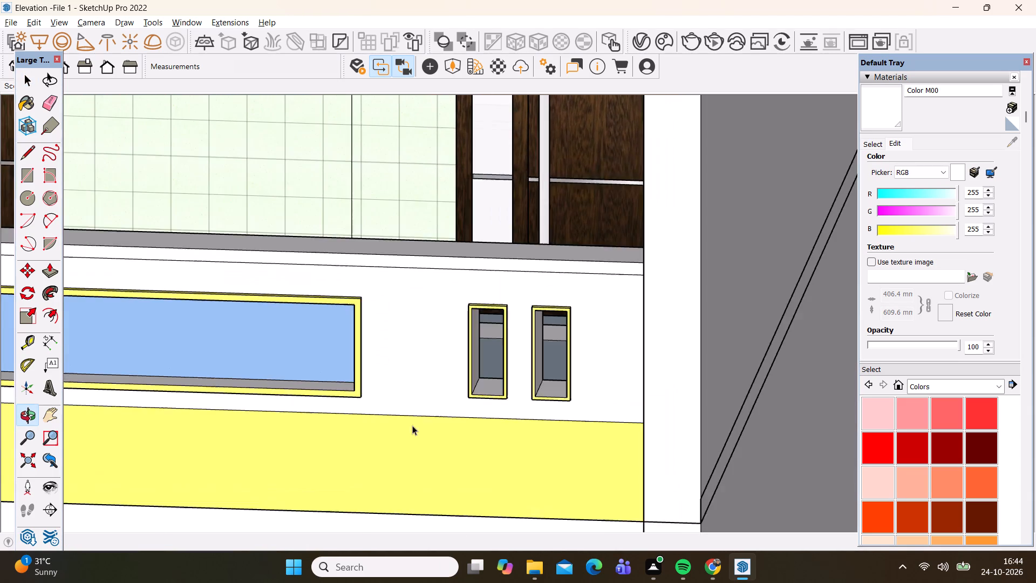
scroll(409, 420, down, 16)
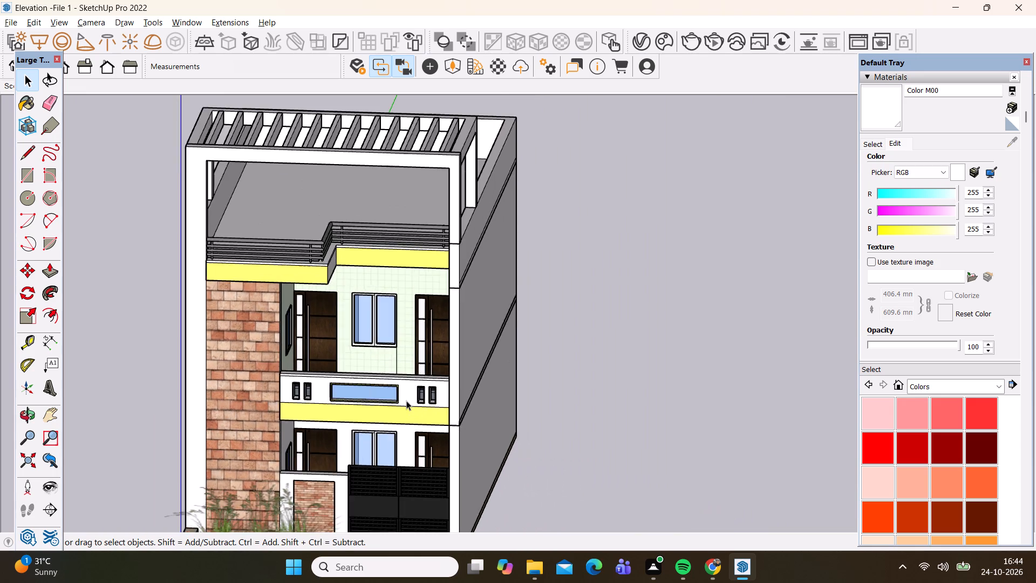
Examine the ground-floor doors and window behind the black gate, along with the balcony's yellow band above them.
scroll(406, 401, down, 4)
scroll(355, 418, up, 1)
scroll(346, 470, up, 6)
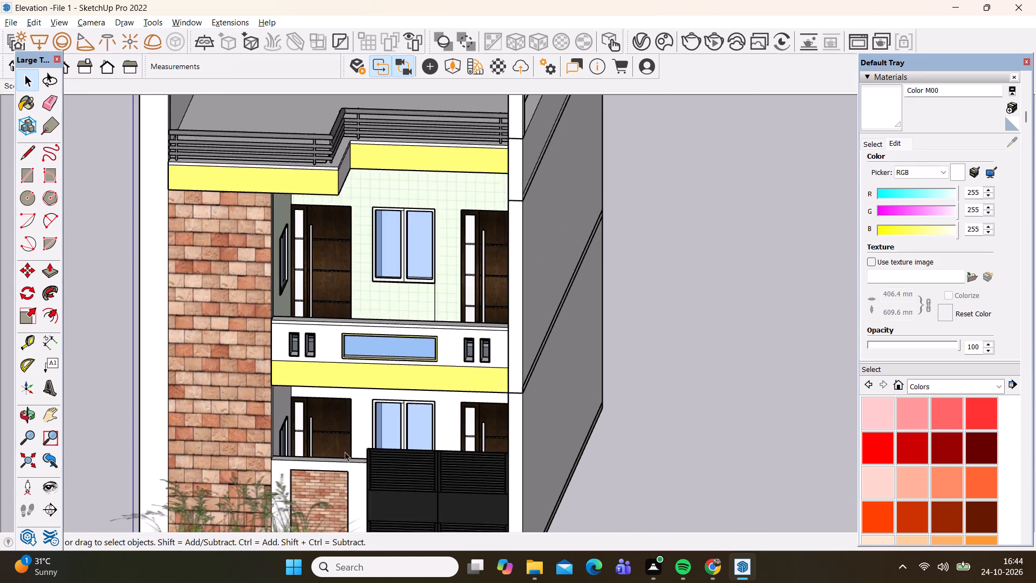
scroll(345, 452, up, 12)
middle_drag(350, 480, 350, 470)
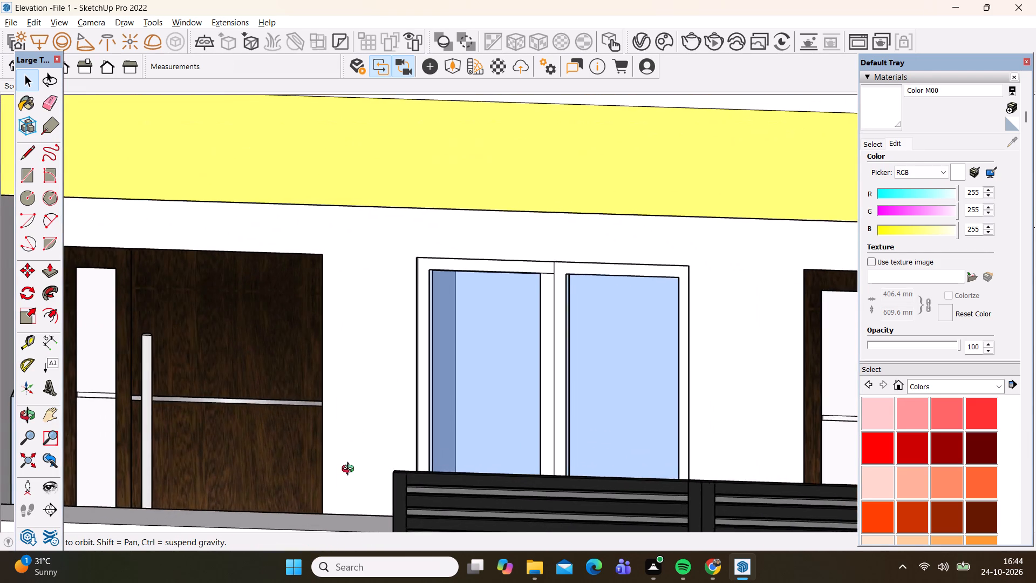
middle_drag(350, 470, 356, 503)
scroll(358, 489, down, 6)
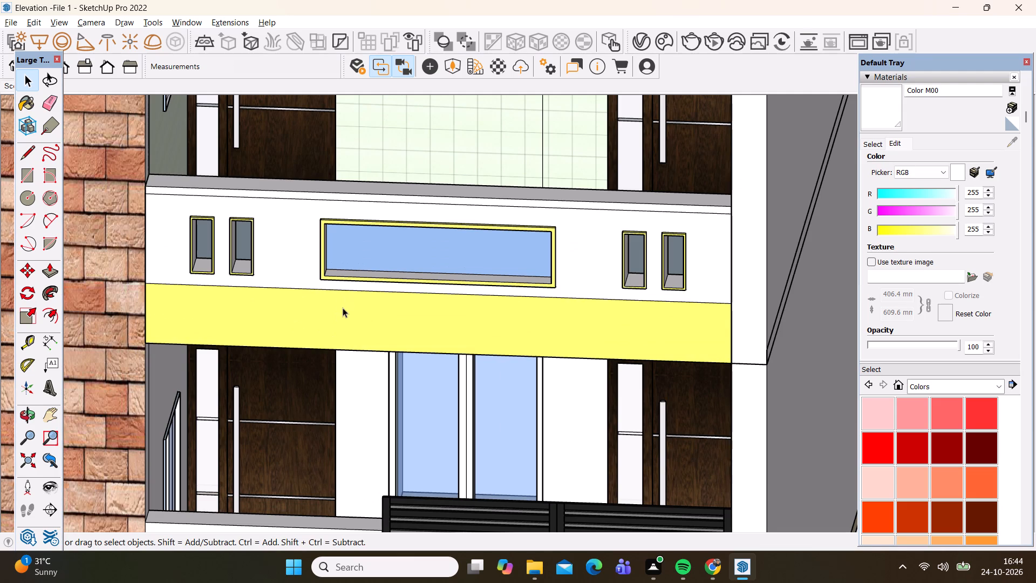
scroll(343, 314, down, 14)
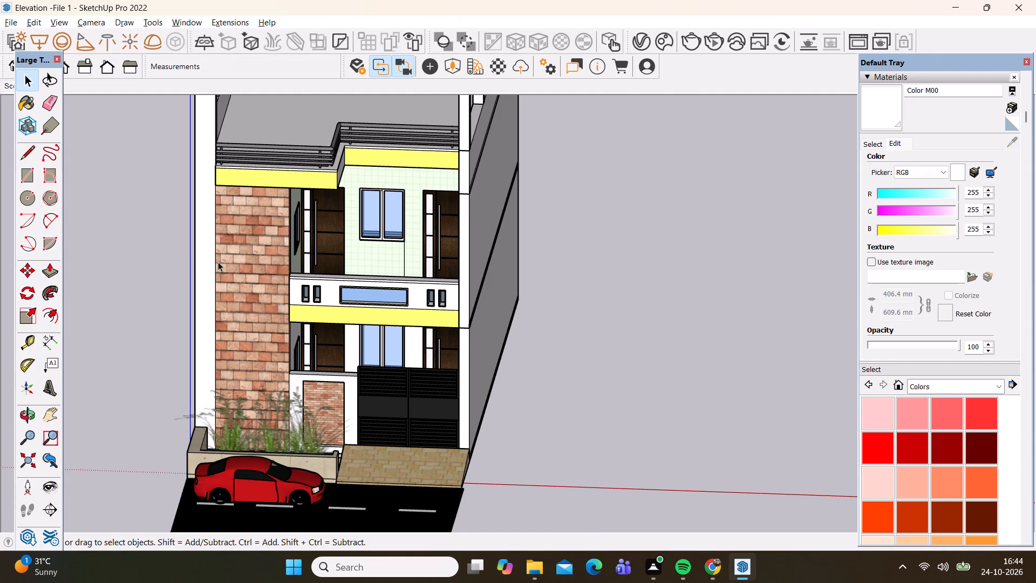
Review the whole front elevation nearly straight on, from slightly raised down to eye-level and low angles.
scroll(274, 233, down, 5)
middle_drag(291, 297, 298, 279)
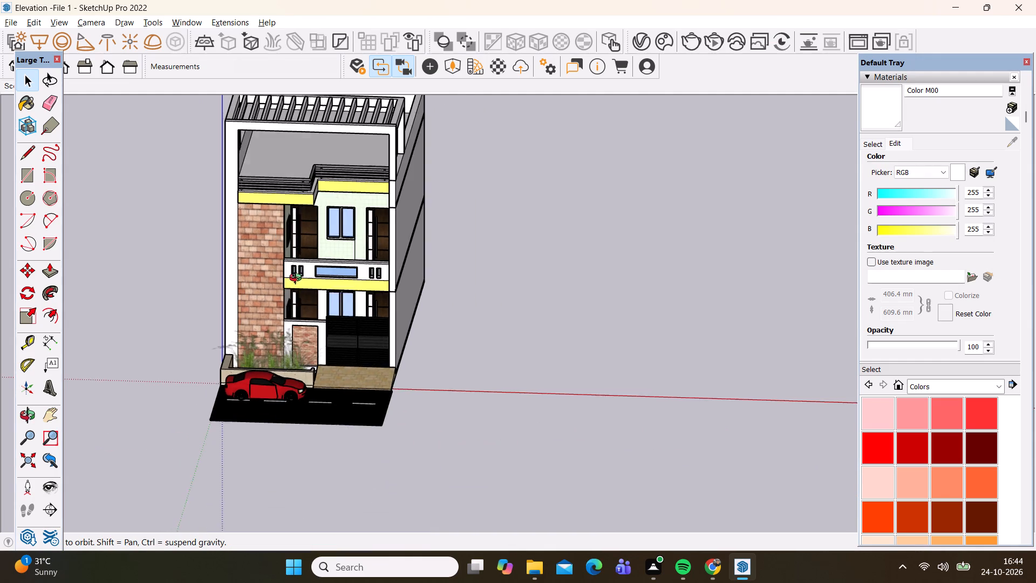
middle_drag(298, 279, 335, 240)
middle_drag(328, 237, 325, 232)
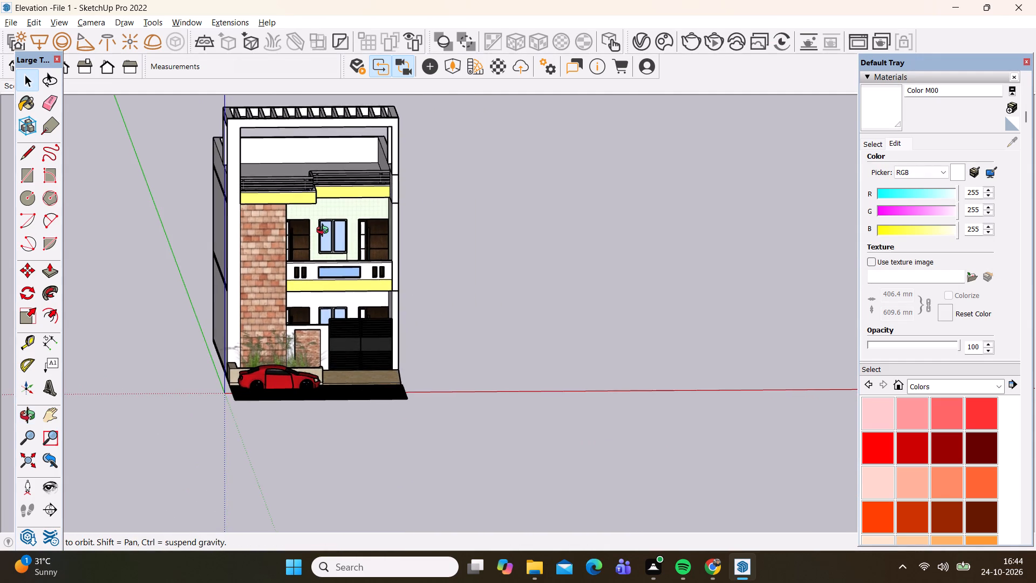
middle_drag(325, 232, 318, 254)
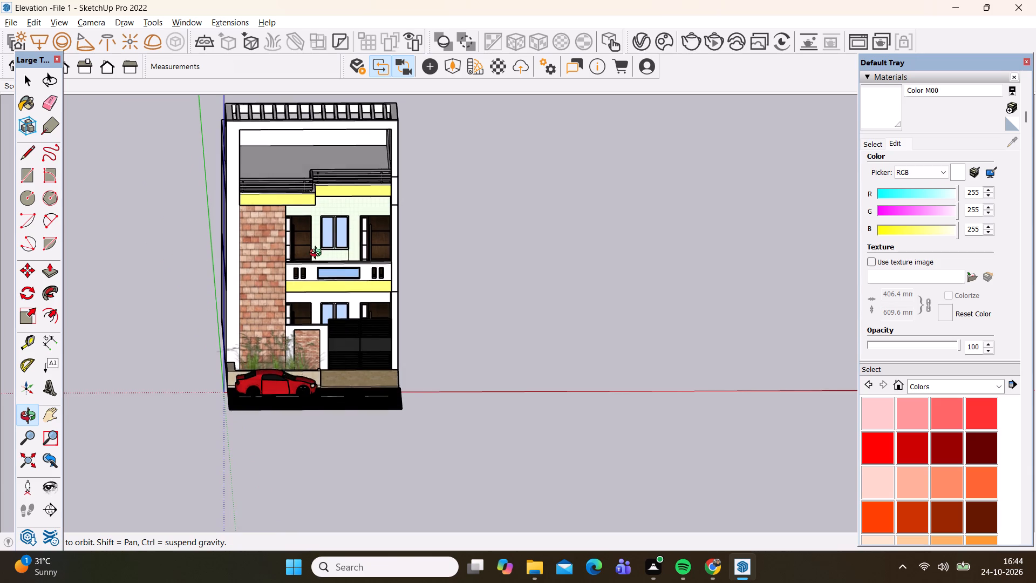
middle_drag(318, 254, 323, 222)
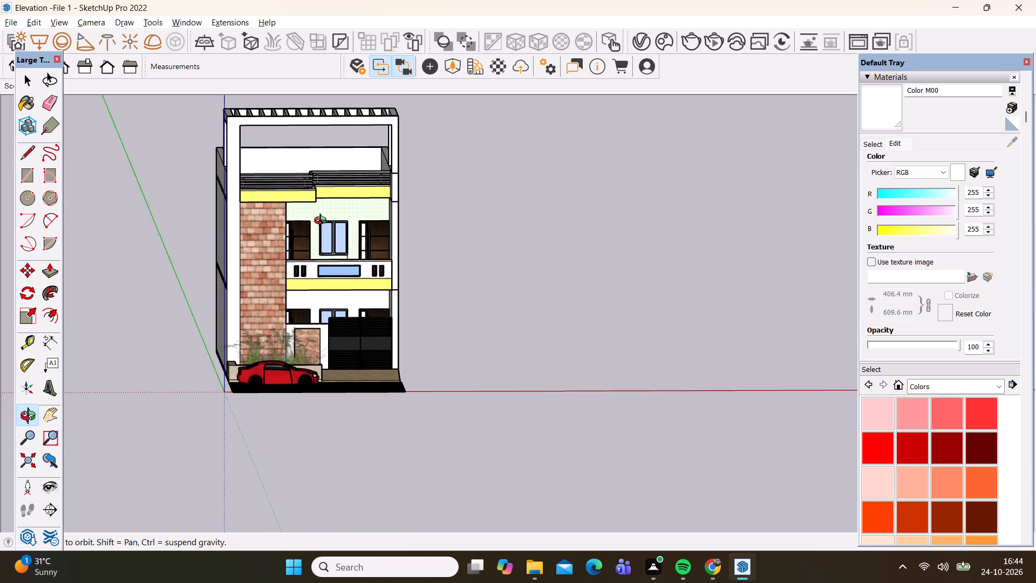
middle_drag(323, 222, 316, 194)
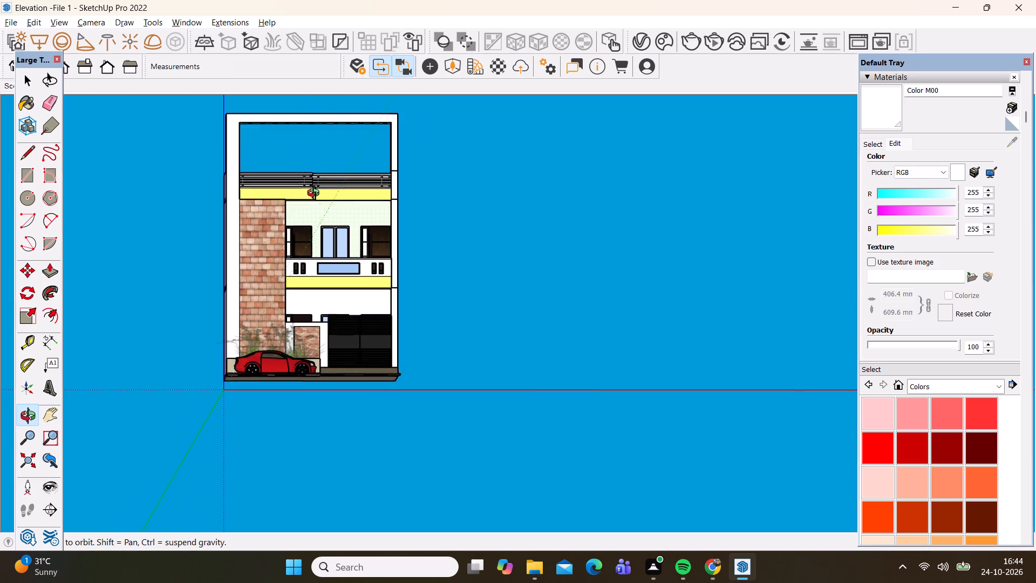
middle_drag(316, 194, 316, 202)
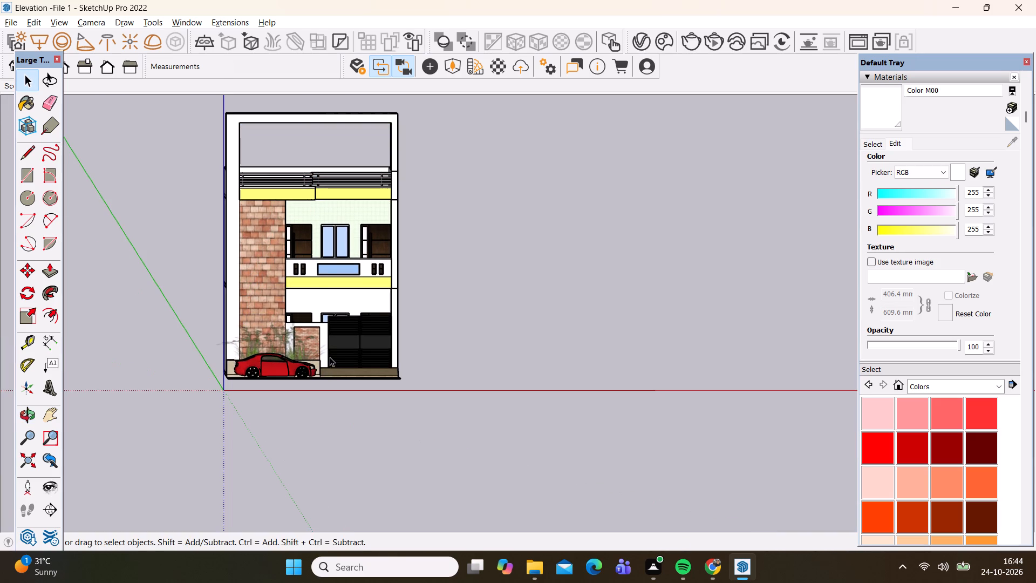
Review the whole house from above the gate-side front corner, including the pergola, roof terrace, side wall and road strip.
scroll(330, 357, down, 1)
middle_drag(329, 355, 289, 395)
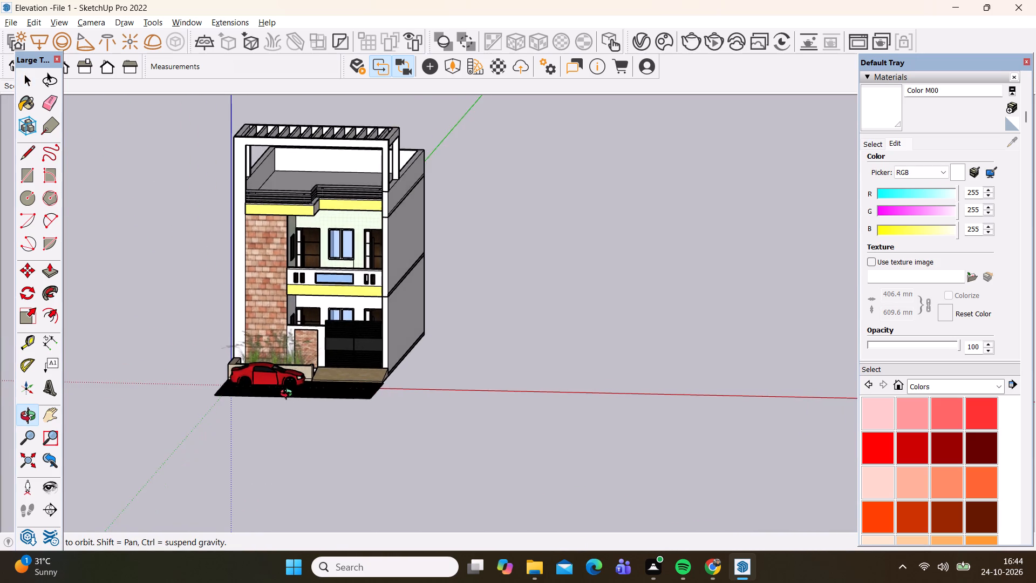
middle_drag(289, 395, 275, 464)
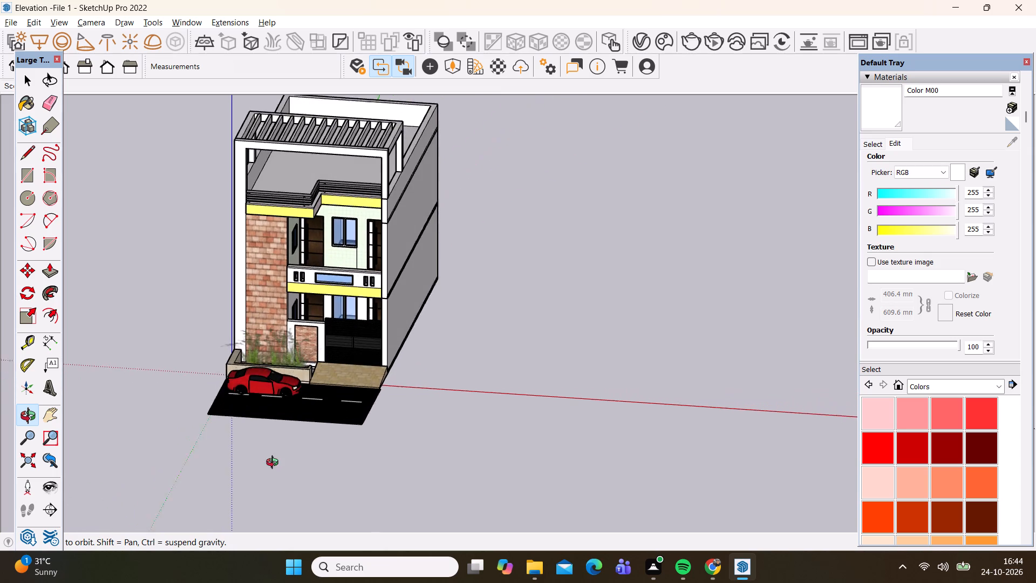
middle_drag(275, 464, 275, 467)
scroll(231, 333, up, 2)
scroll(231, 333, down, 5)
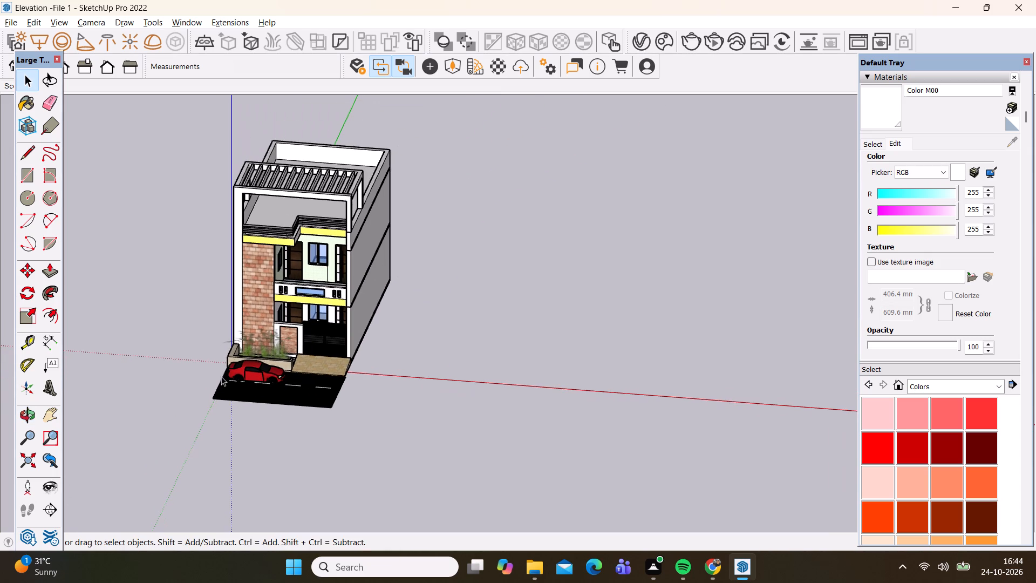
scroll(221, 377, up, 2)
scroll(221, 377, down, 3)
middle_drag(221, 377, 219, 357)
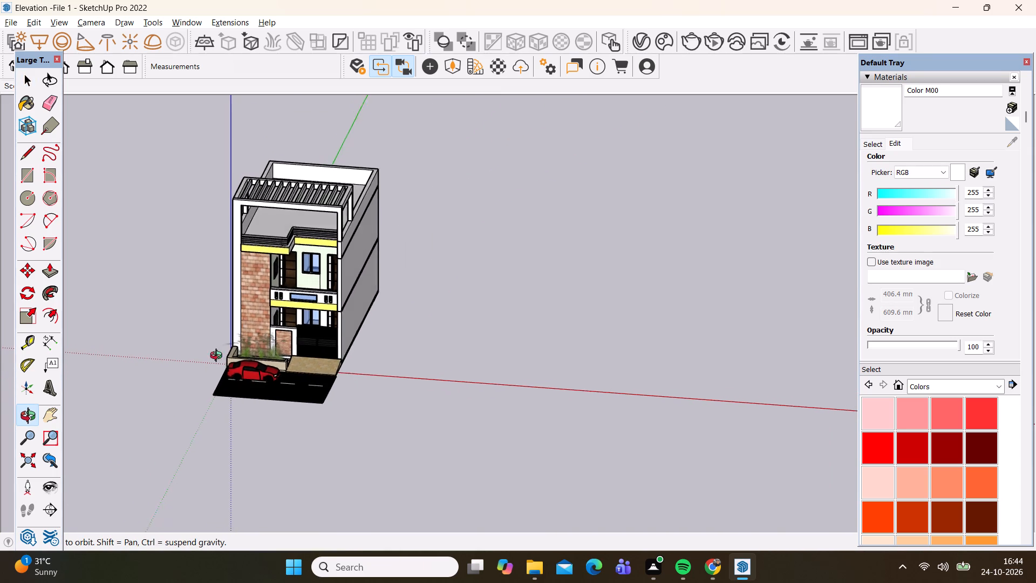
Examine the house from below and from above its brick-column front corner, including the base, side wall, pergola and roof terrace.
middle_drag(219, 357, 256, 221)
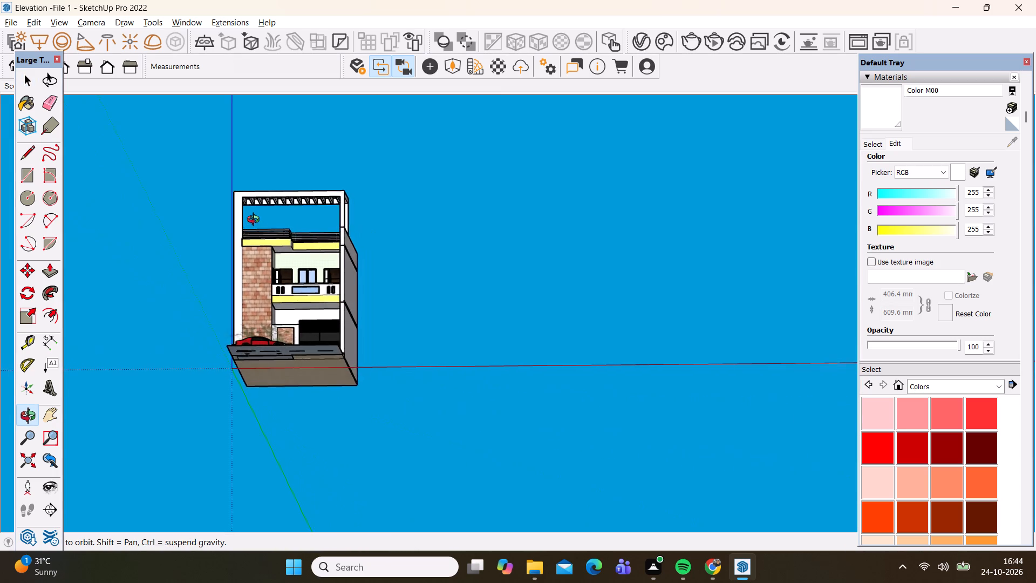
middle_drag(256, 221, 384, 230)
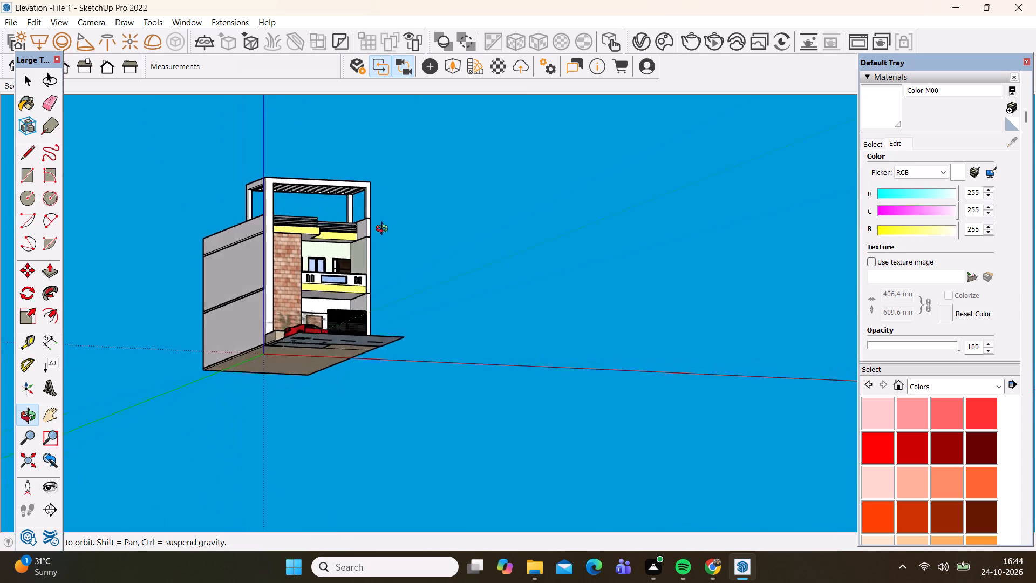
middle_drag(384, 230, 421, 360)
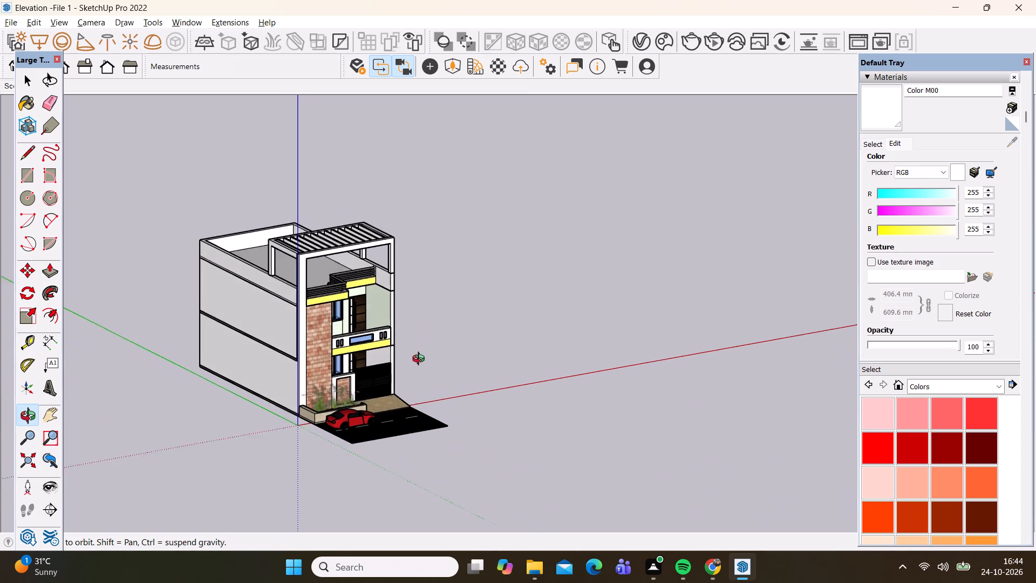
middle_drag(421, 360, 360, 451)
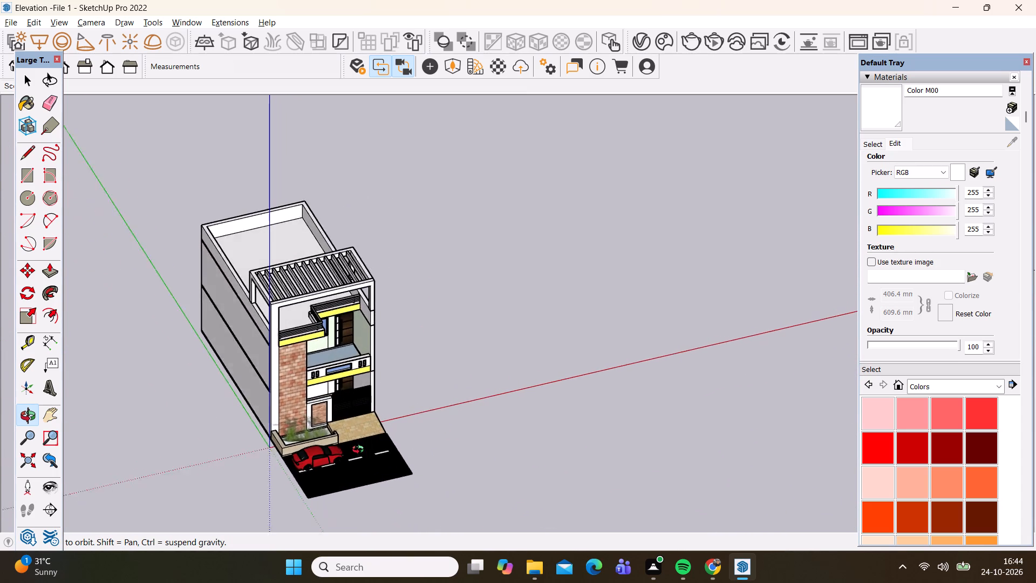
middle_drag(360, 451, 350, 451)
scroll(359, 446, down, 1)
middle_drag(356, 446, 352, 445)
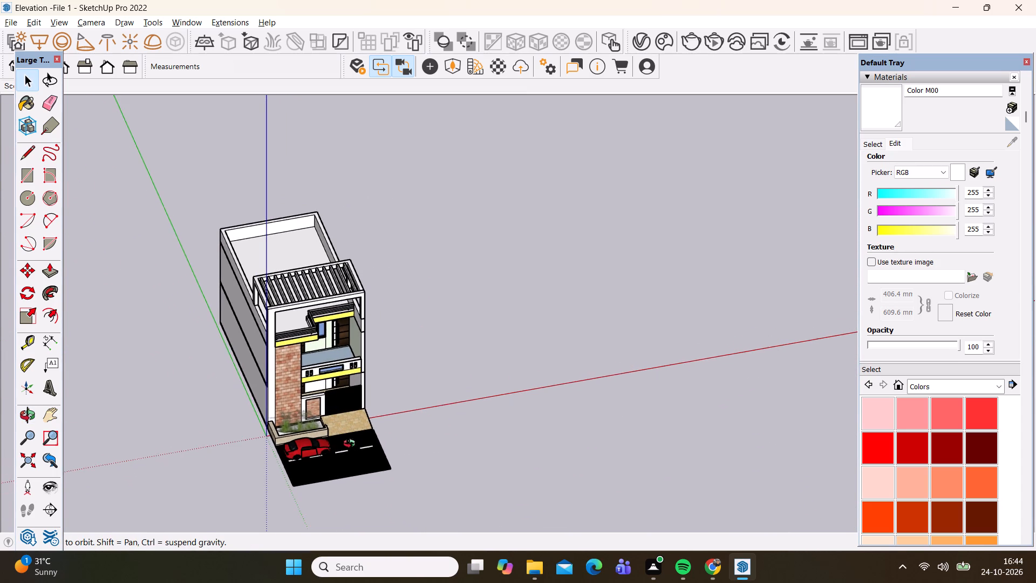
middle_drag(352, 445, 268, 308)
scroll(311, 413, up, 2)
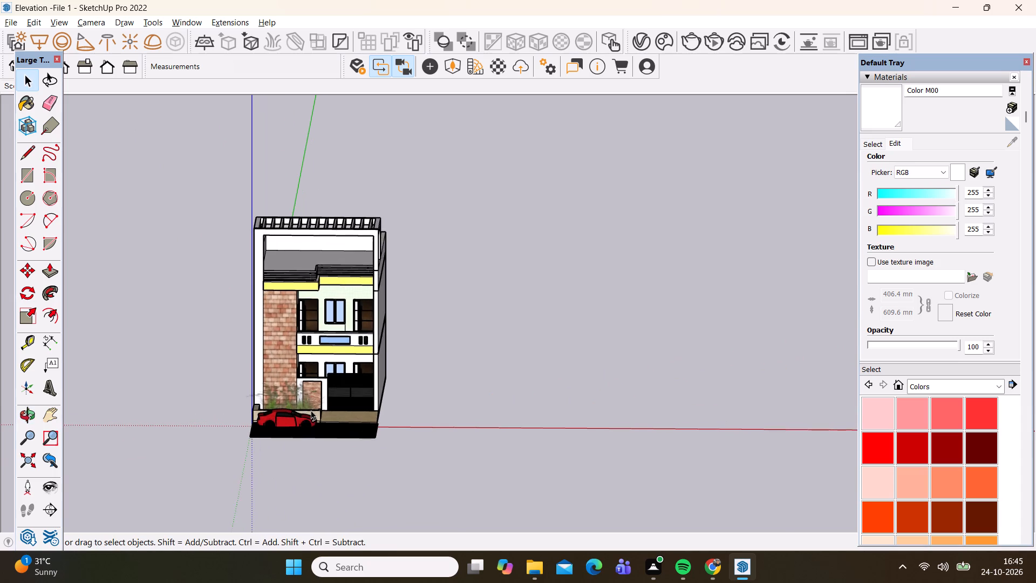
Examine the front elevation up close and as a whole, from raised to eye-level views and slightly from both side walls.
scroll(311, 408, up, 3)
scroll(362, 213, up, 2)
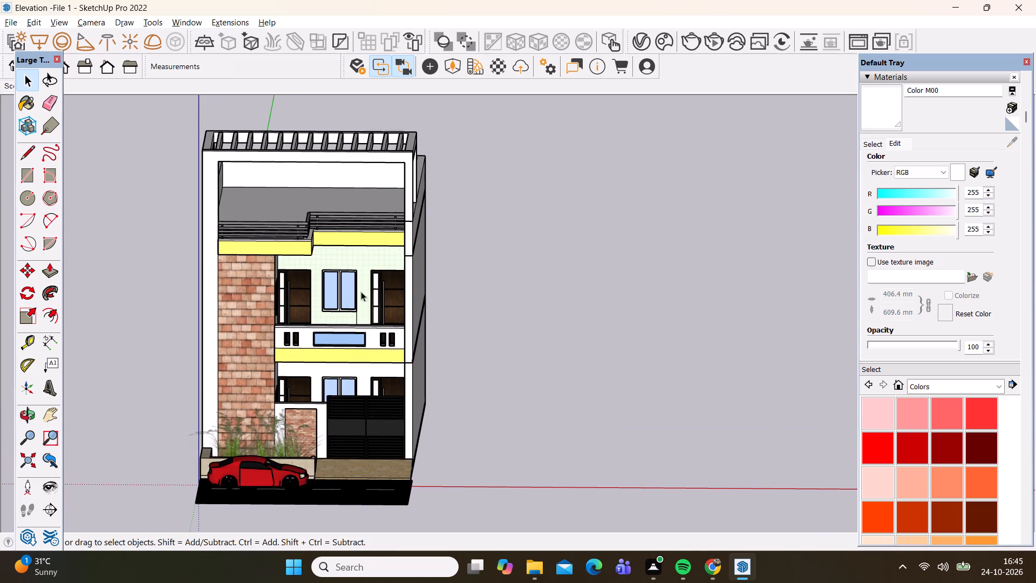
middle_drag(352, 417, 347, 388)
scroll(352, 456, up, 2)
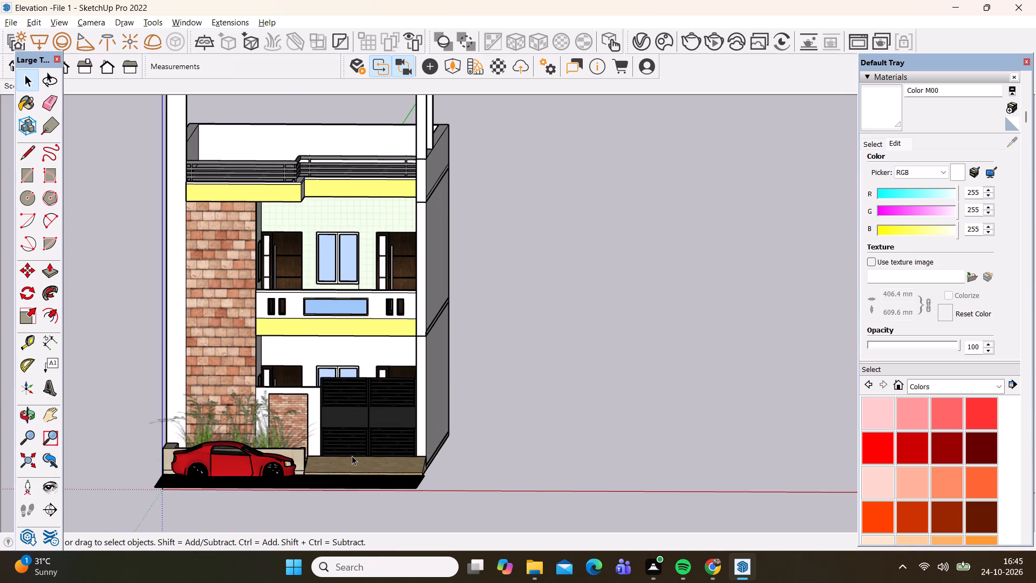
scroll(344, 443, down, 3)
middle_drag(343, 441, 343, 436)
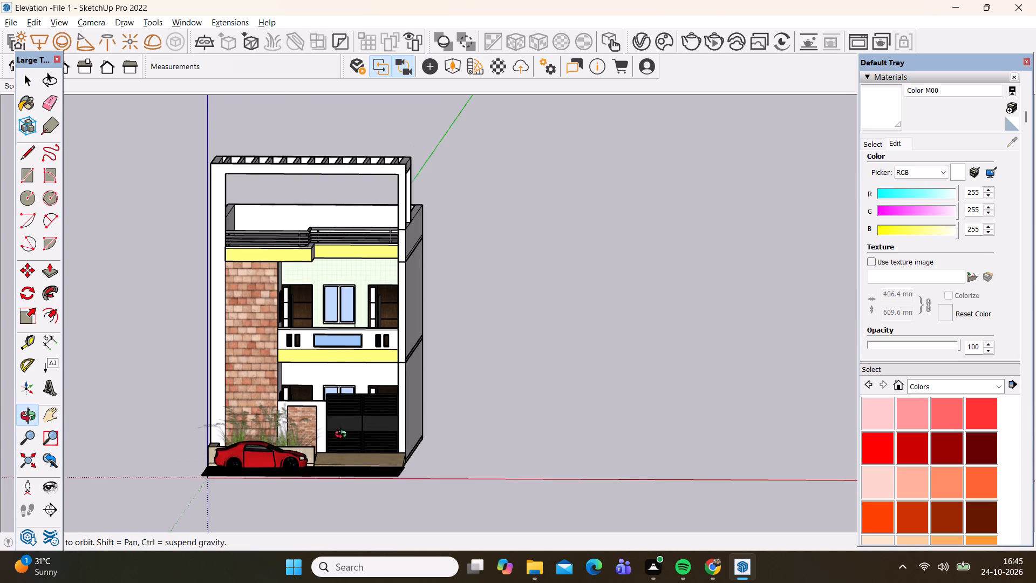
middle_drag(343, 436, 354, 436)
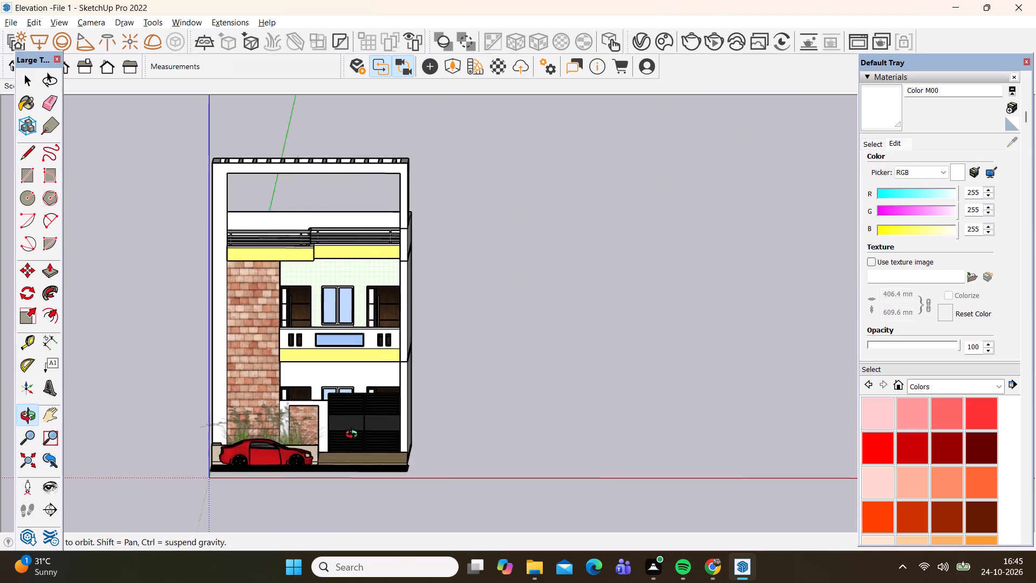
middle_drag(354, 436, 354, 437)
scroll(354, 437, up, 1)
middle_drag(357, 431, 359, 429)
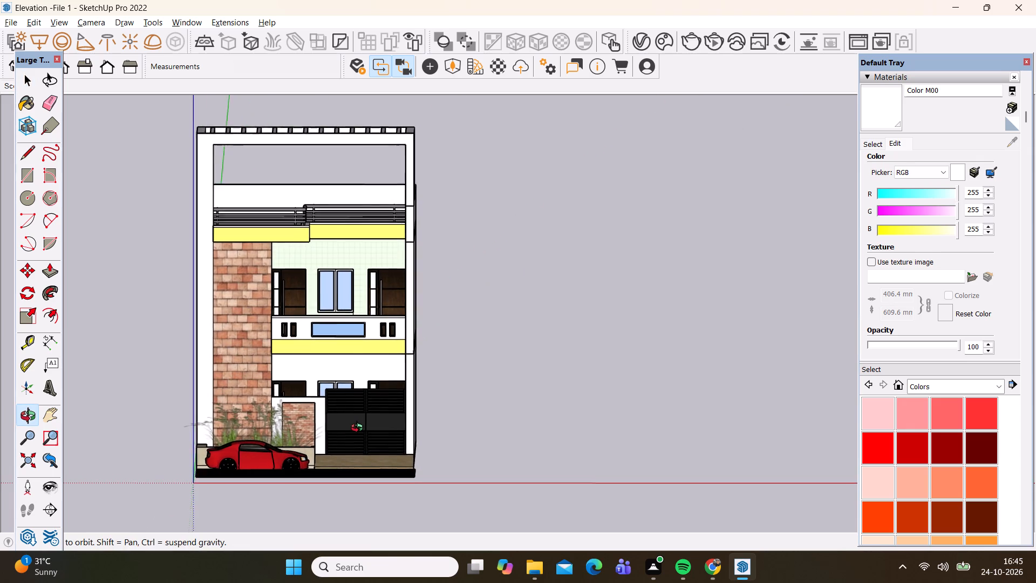
middle_drag(359, 429, 371, 423)
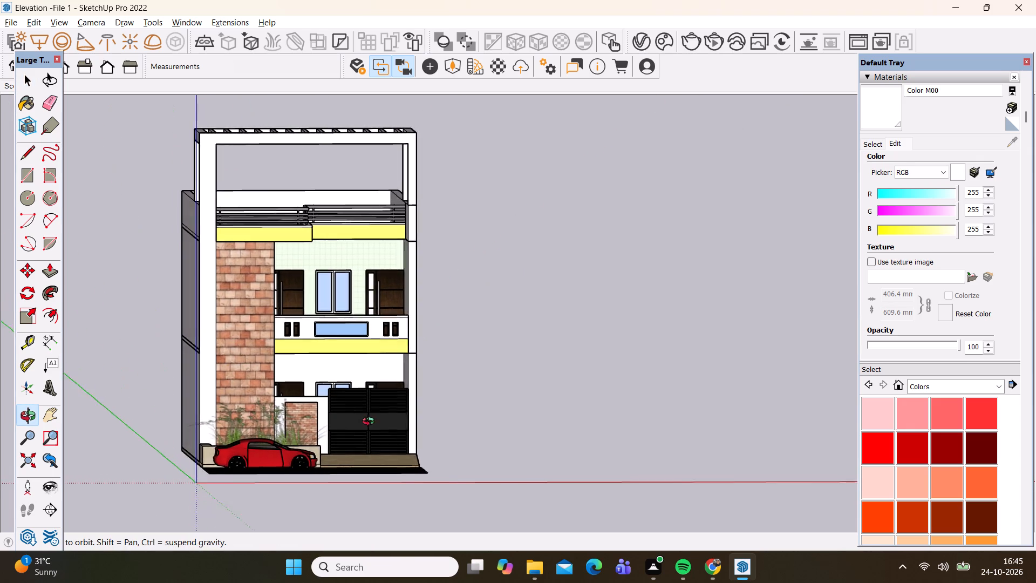
middle_drag(371, 423, 346, 428)
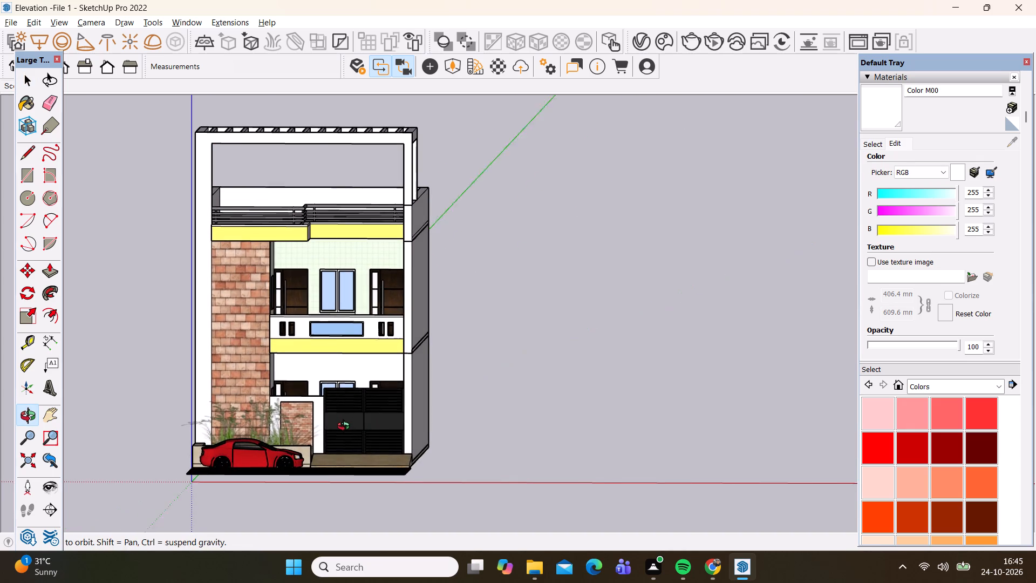
middle_drag(346, 428, 343, 429)
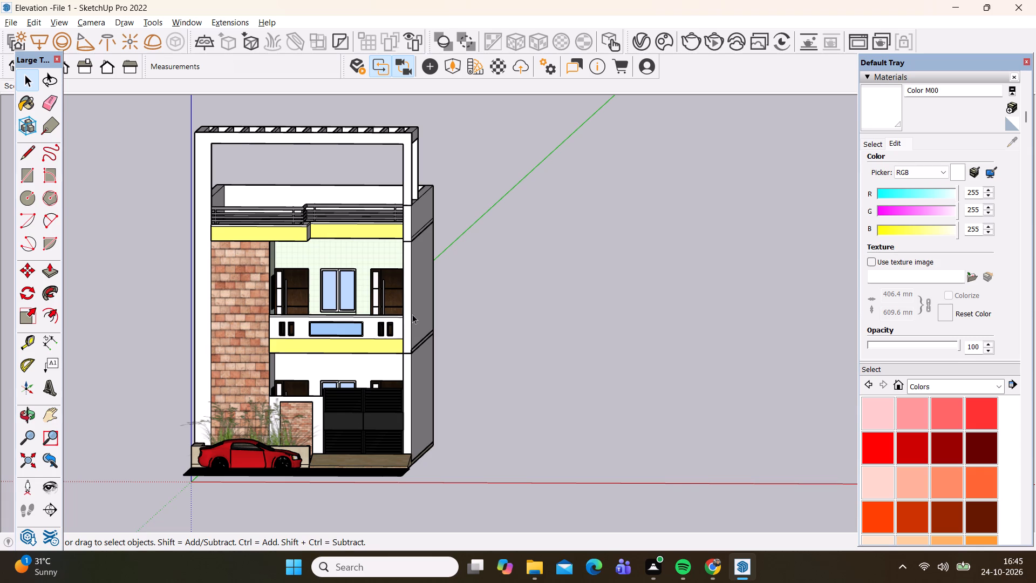
Review the whole house from the gate-side corner, from below ground level, straight on, and from the brick-column corner.
scroll(363, 385, down, 1)
middle_drag(363, 385, 349, 383)
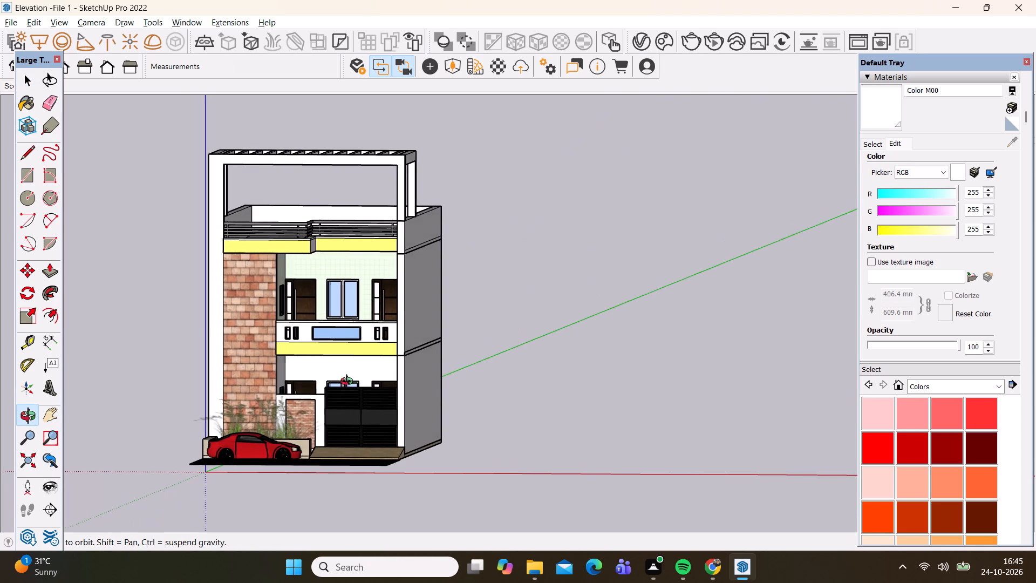
middle_drag(349, 383, 350, 363)
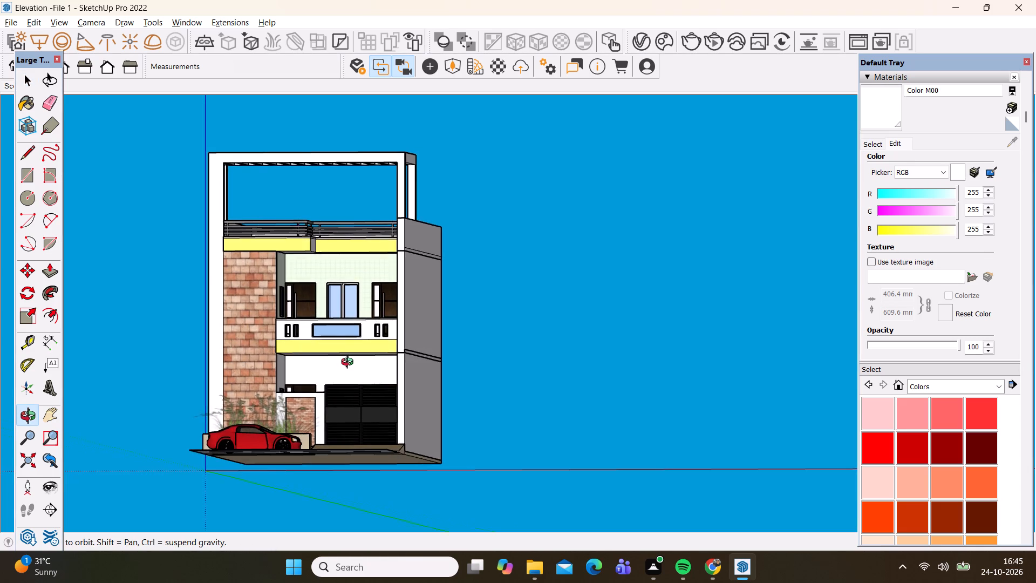
middle_drag(350, 363, 378, 387)
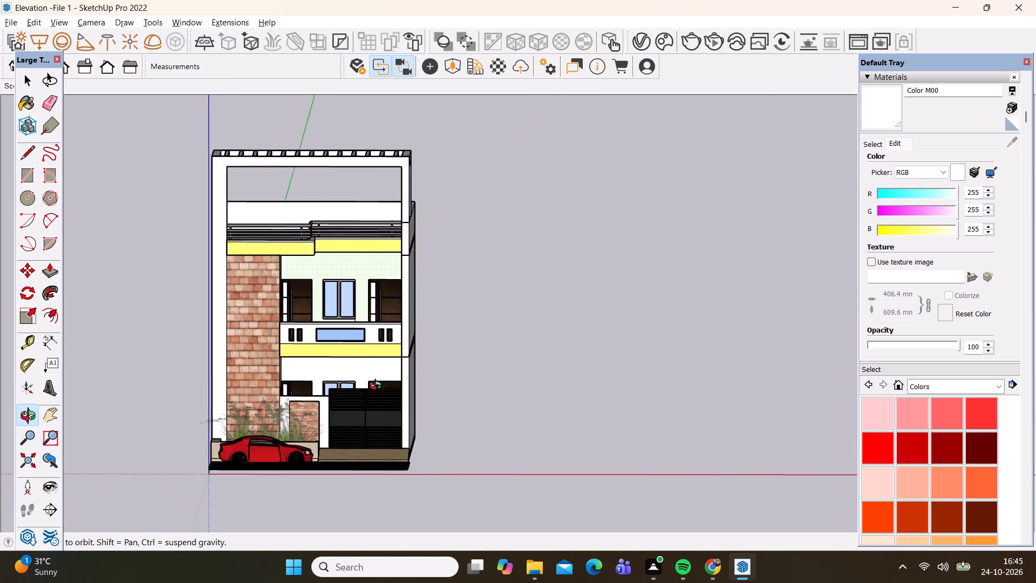
middle_drag(378, 387, 404, 385)
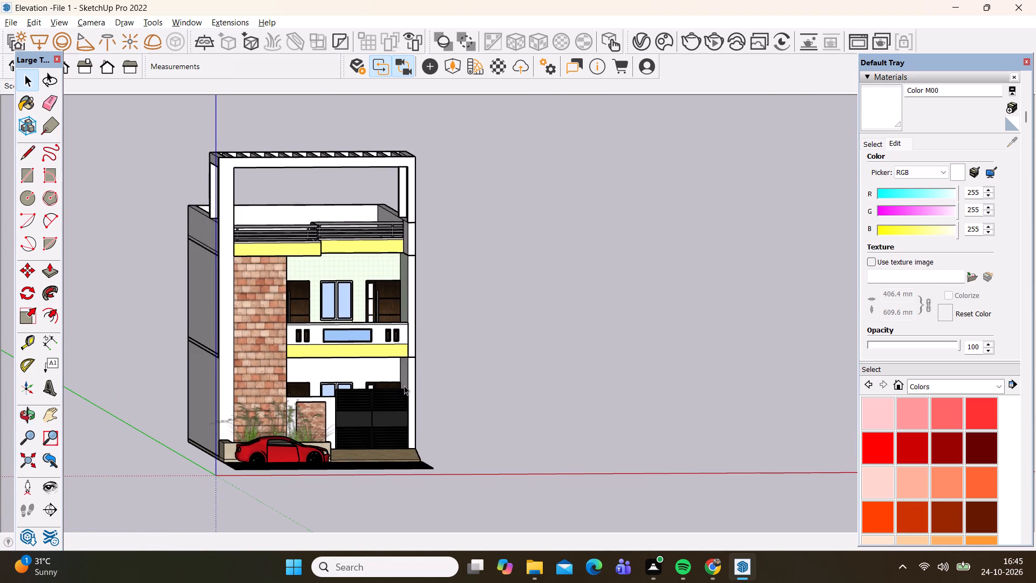
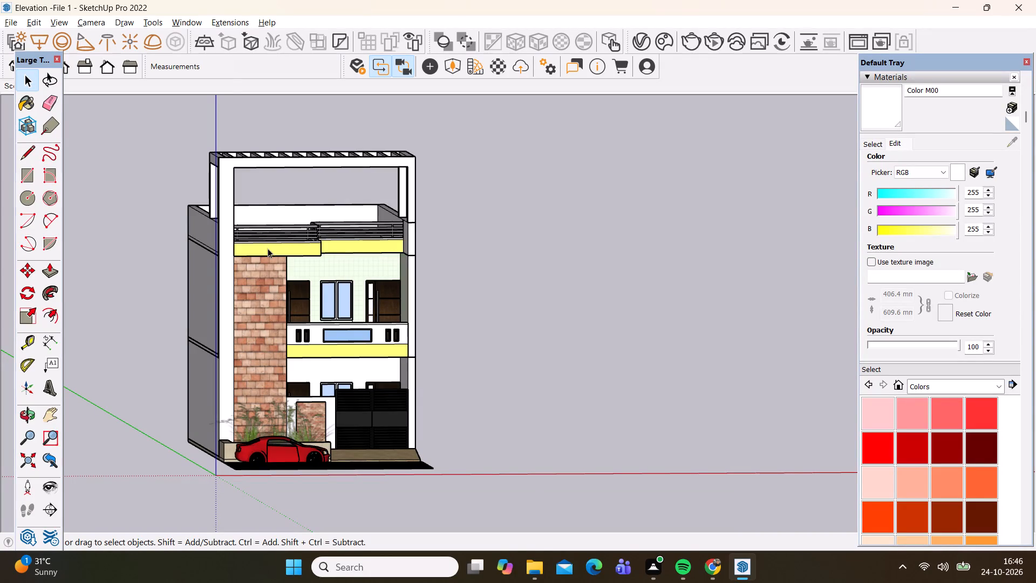
Examine the front elevation from near and far, at a low angle and from above, including the pergola, roof terrace and road strip.
scroll(446, 147, up, 2)
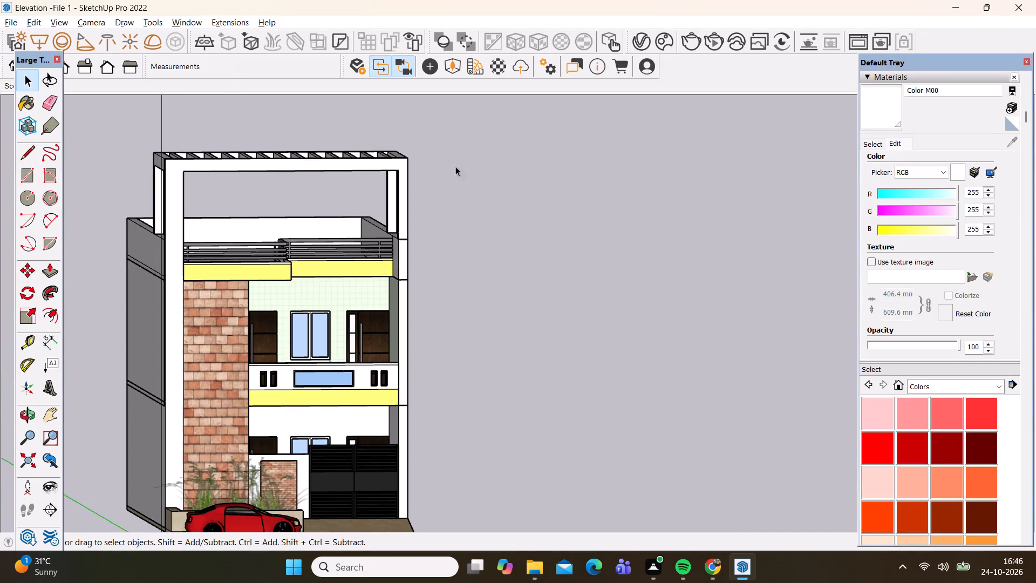
scroll(495, 248, down, 1)
middle_drag(485, 324, 480, 322)
scroll(485, 324, down, 1)
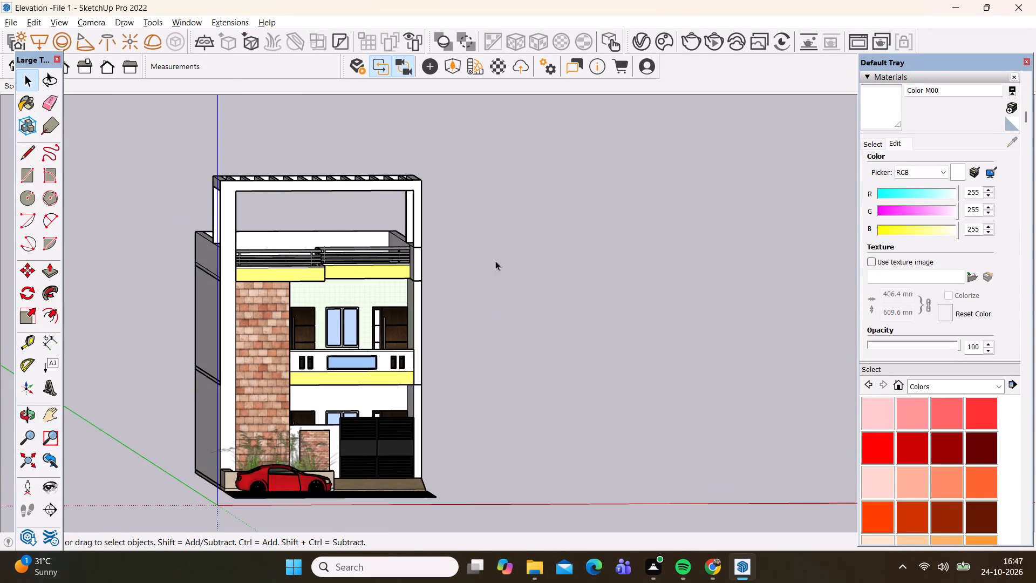
scroll(508, 216, up, 2)
scroll(508, 216, down, 1)
scroll(472, 435, down, 1)
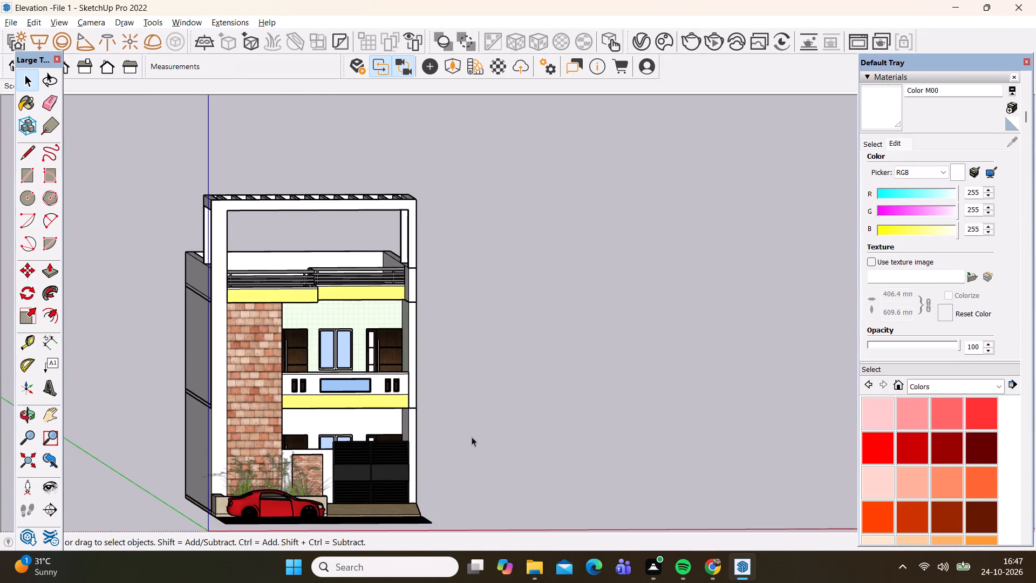
scroll(469, 456, up, 1)
scroll(478, 440, down, 1)
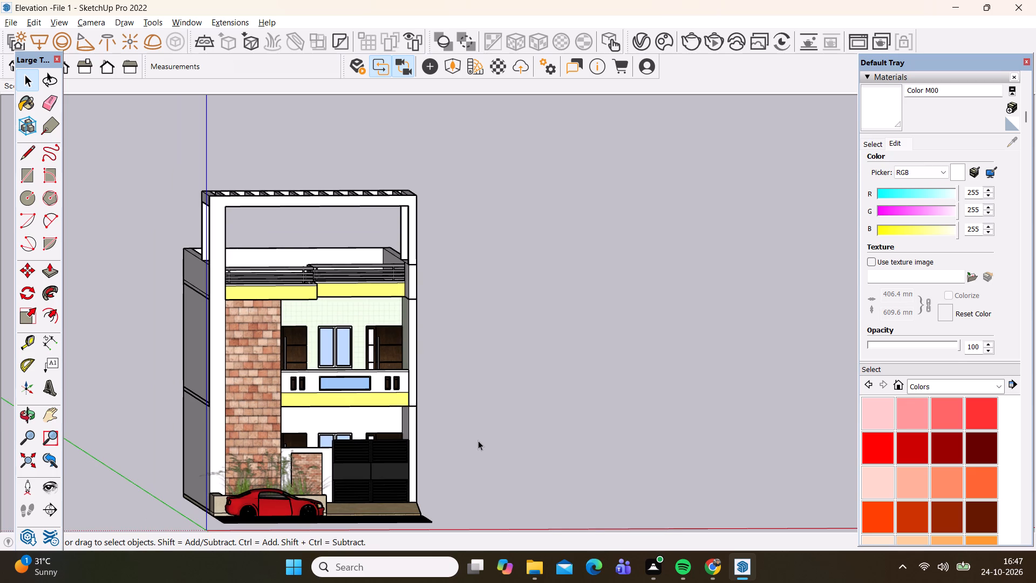
scroll(453, 411, down, 5)
scroll(460, 446, up, 3)
scroll(459, 493, up, 2)
middle_drag(457, 482, 452, 500)
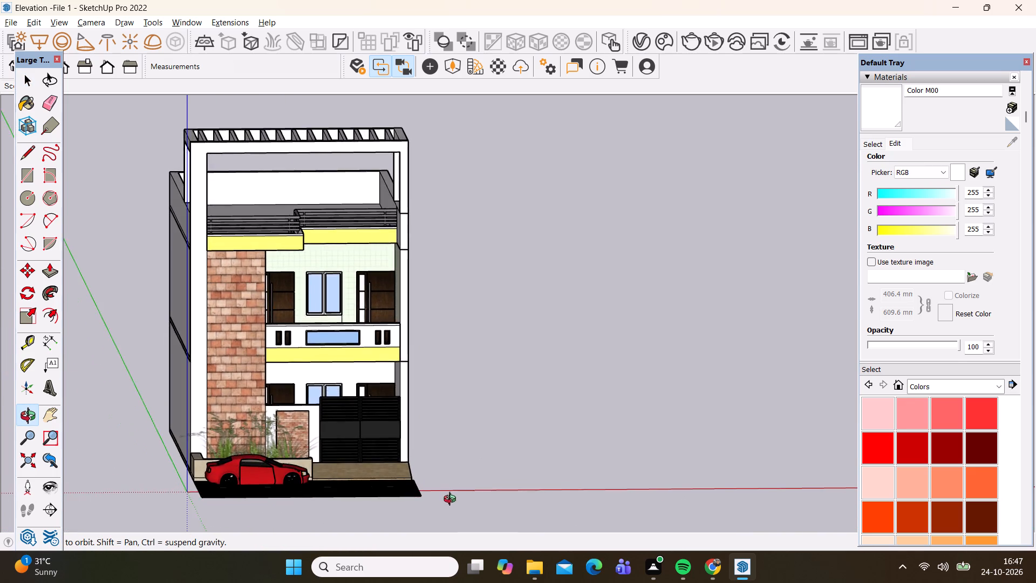
middle_drag(452, 500, 447, 520)
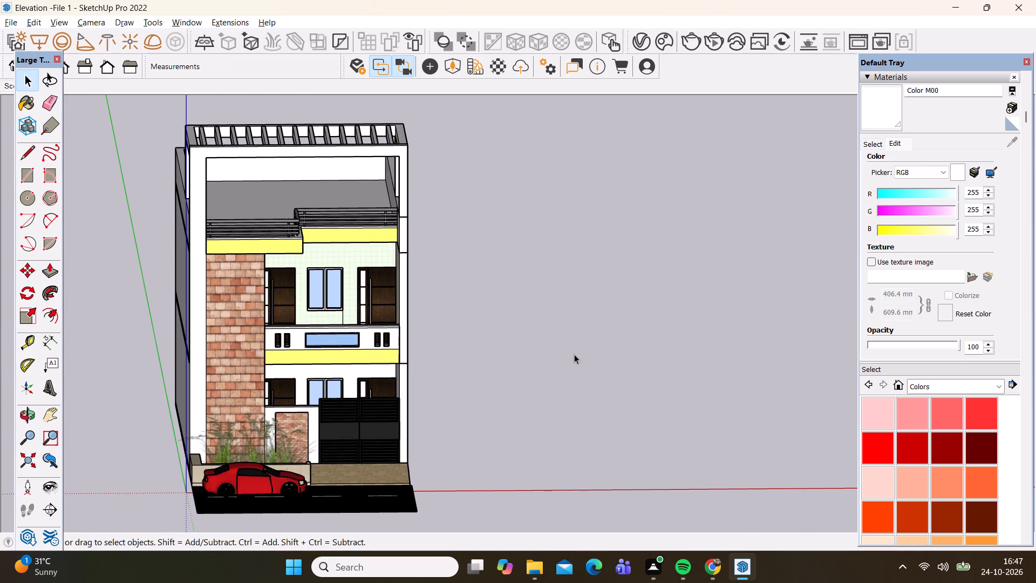
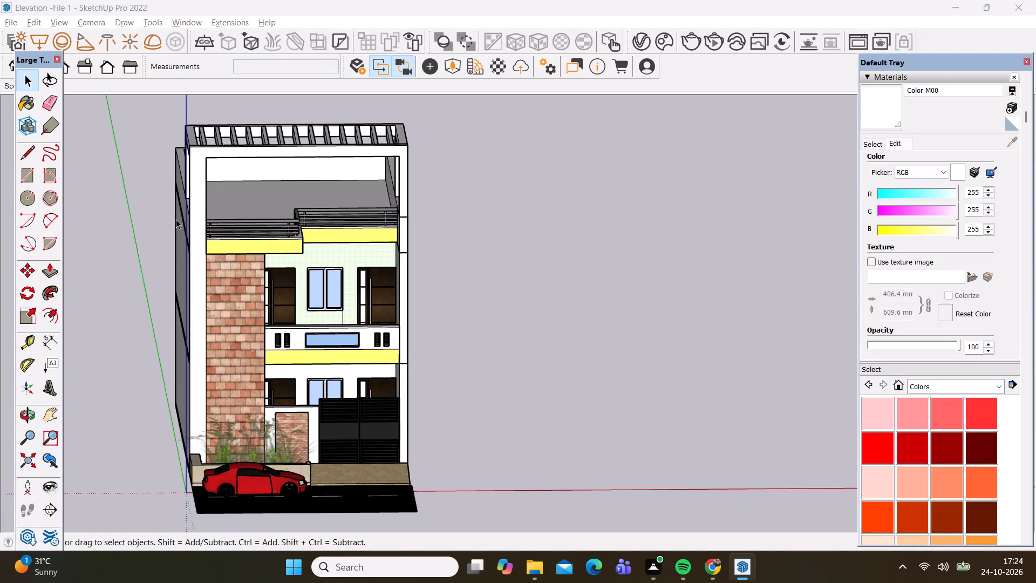
Examine the whole front elevation from slightly above and straight on at ground level, from the pergola down to the road strip.
scroll(176, 217, down, 6)
scroll(128, 182, up, 5)
middle_drag(172, 324, 169, 321)
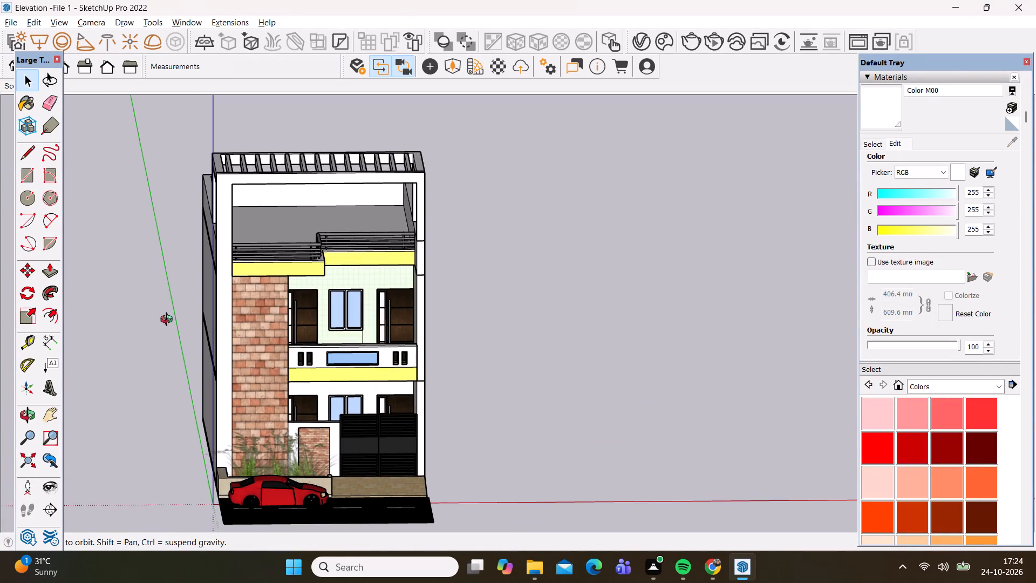
middle_drag(169, 321, 163, 282)
scroll(163, 282, down, 5)
scroll(149, 272, up, 4)
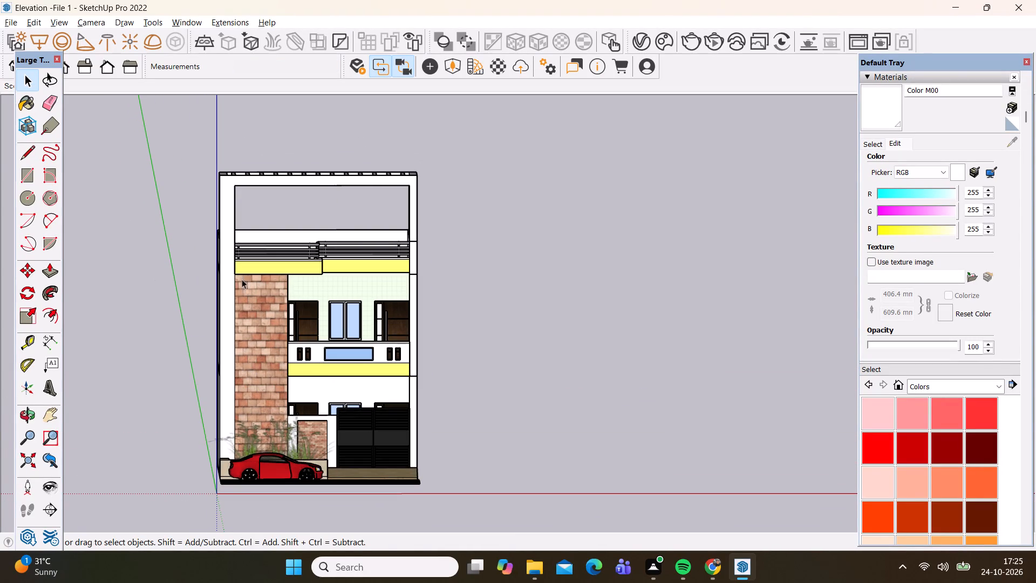
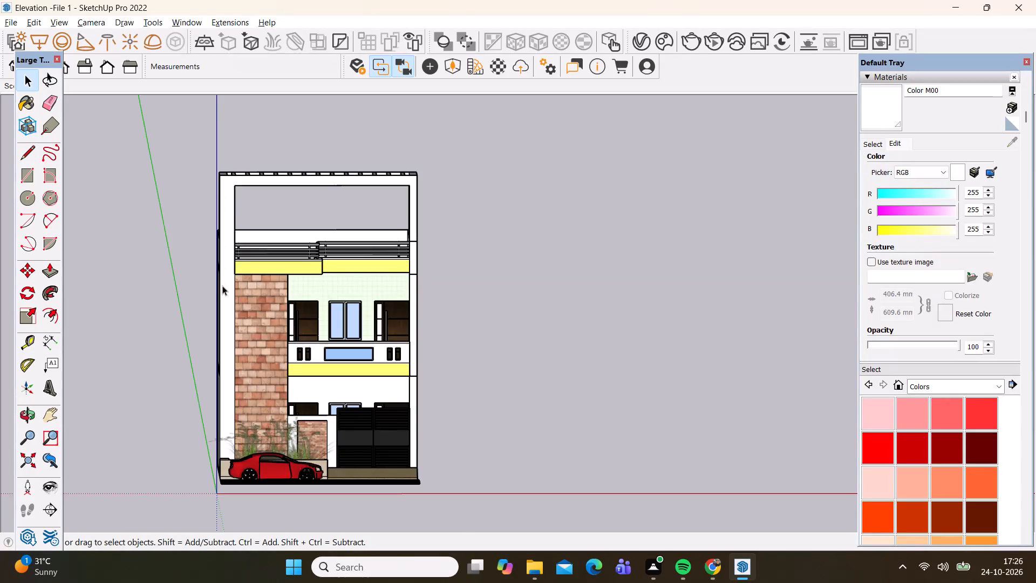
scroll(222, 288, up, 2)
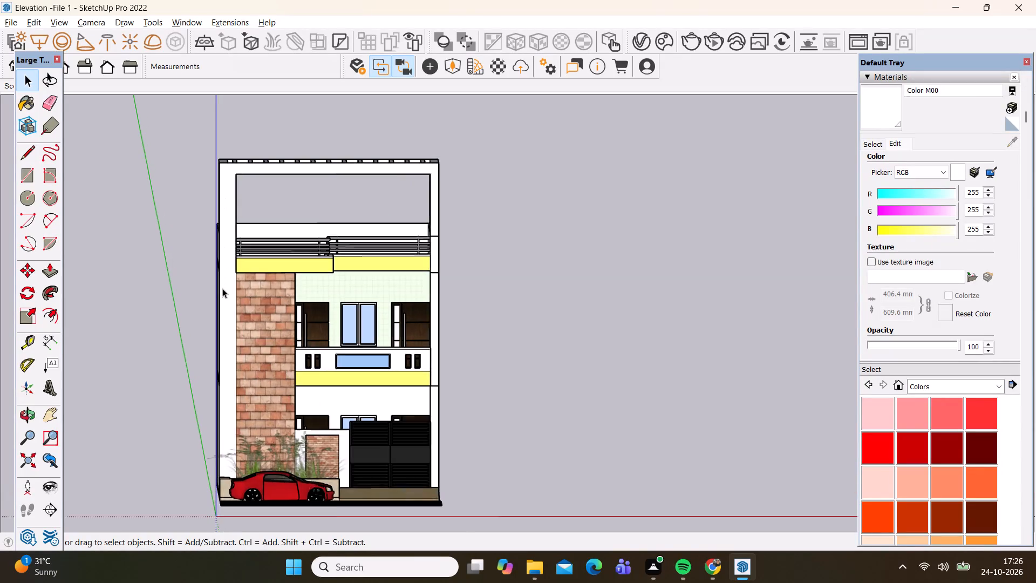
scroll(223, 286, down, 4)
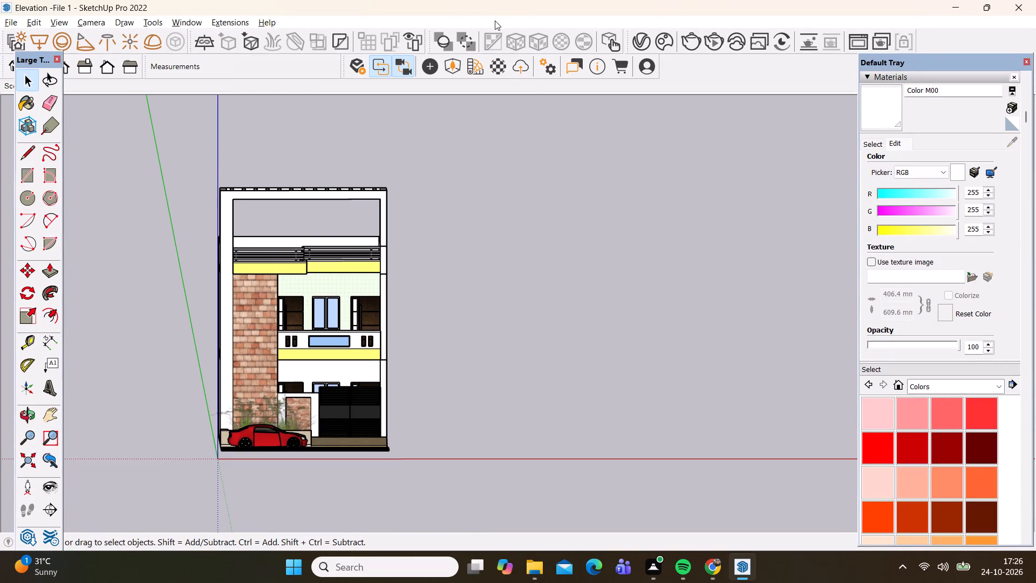
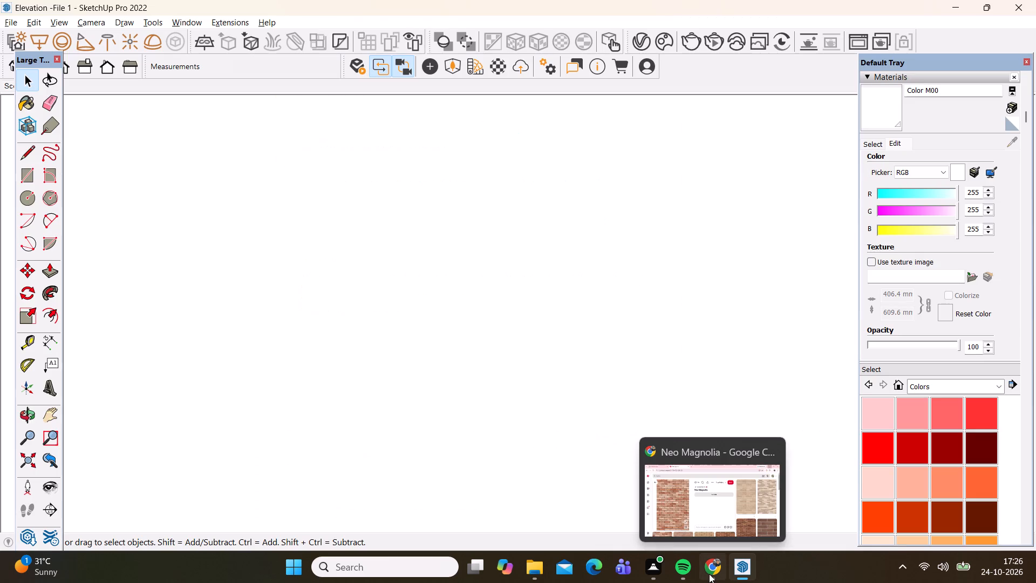
Examine the whole house model from the front and from the blank side wall.
click(736, 508)
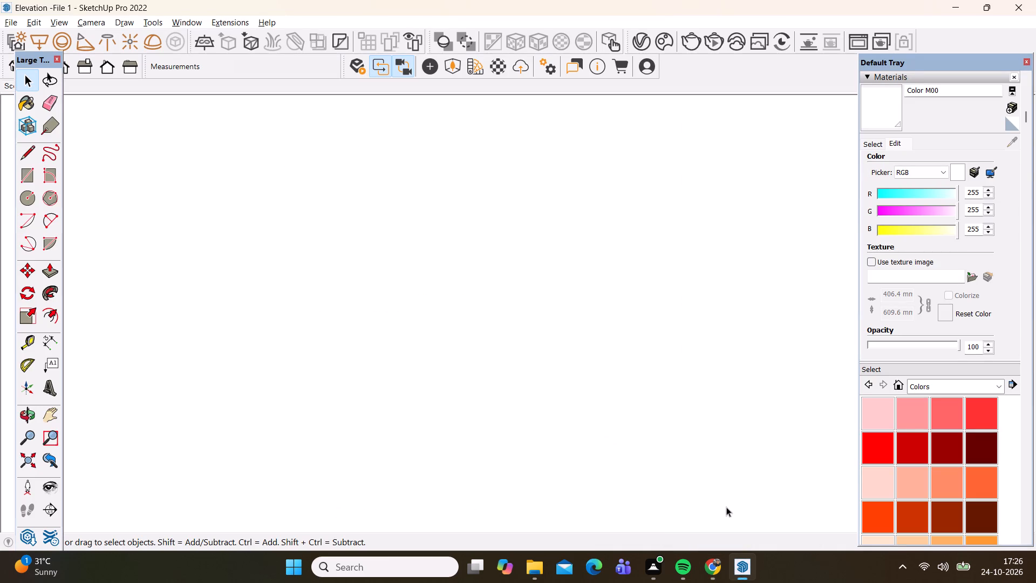
scroll(222, 260, down, 4)
scroll(221, 266, up, 2)
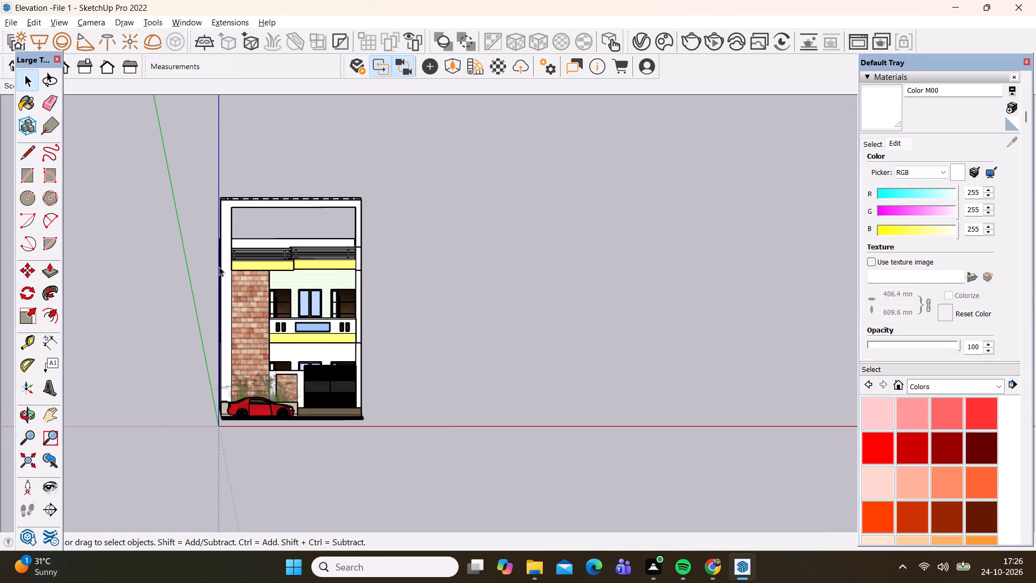
scroll(222, 274, up, 2)
middle_drag(210, 383, 210, 374)
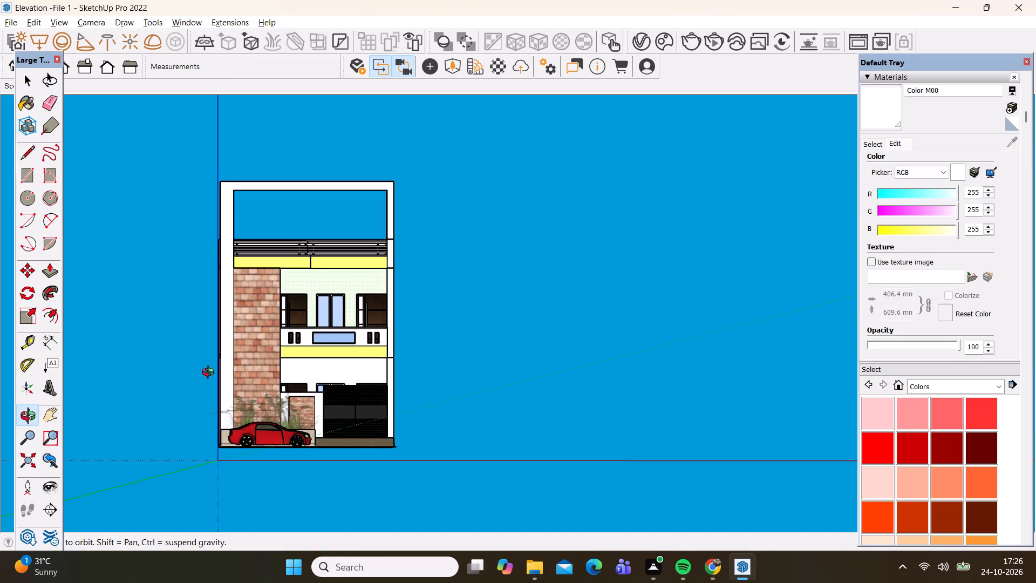
middle_drag(210, 374, 213, 394)
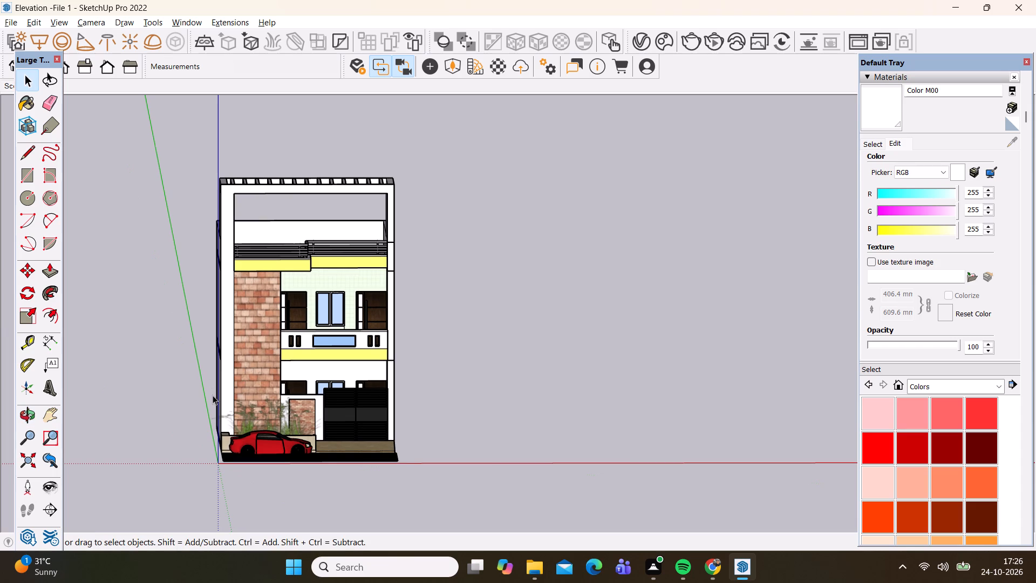
scroll(215, 396, up, 1)
middle_drag(205, 401, 261, 419)
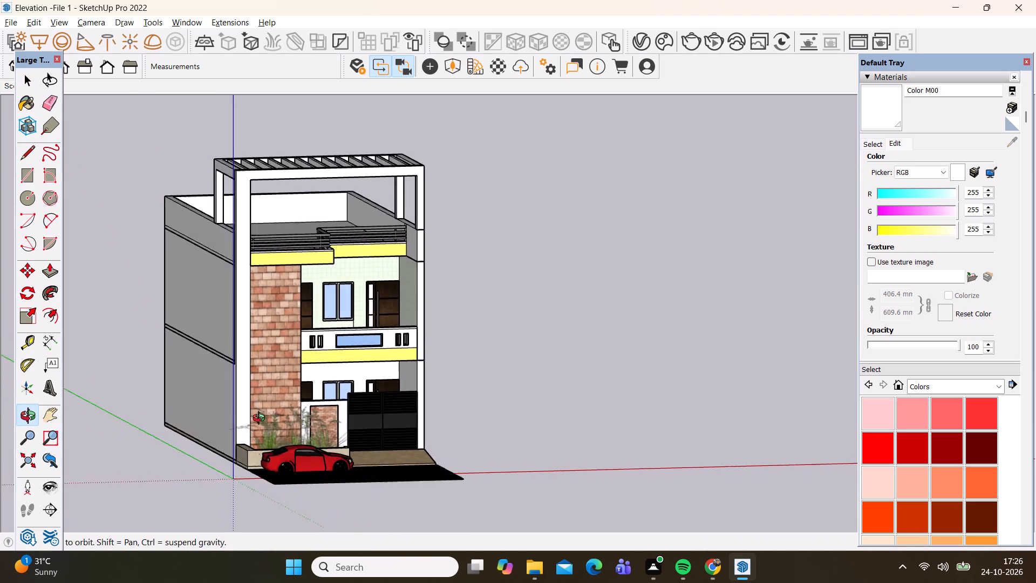
middle_drag(261, 419, 426, 372)
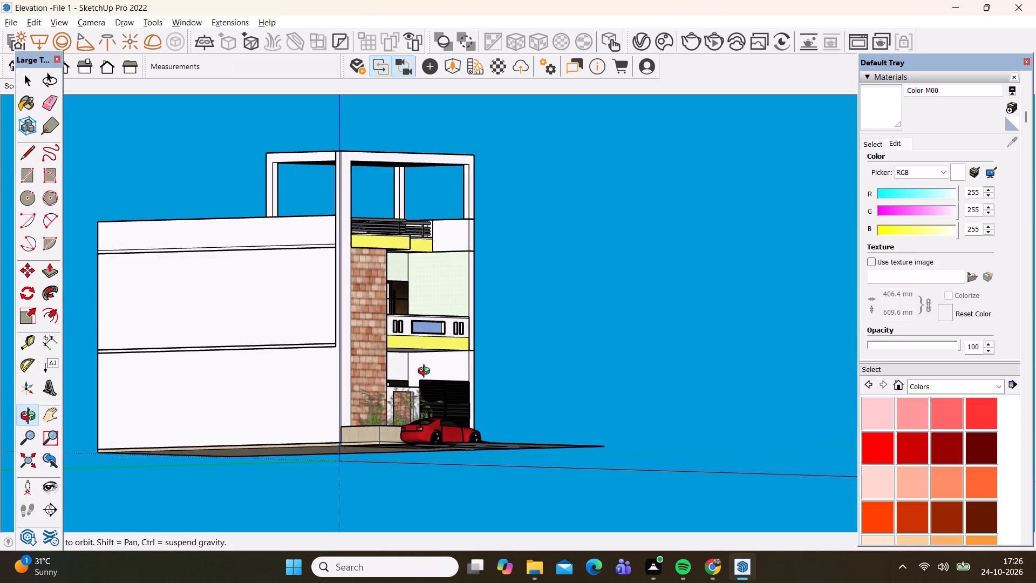
middle_drag(426, 372, 307, 429)
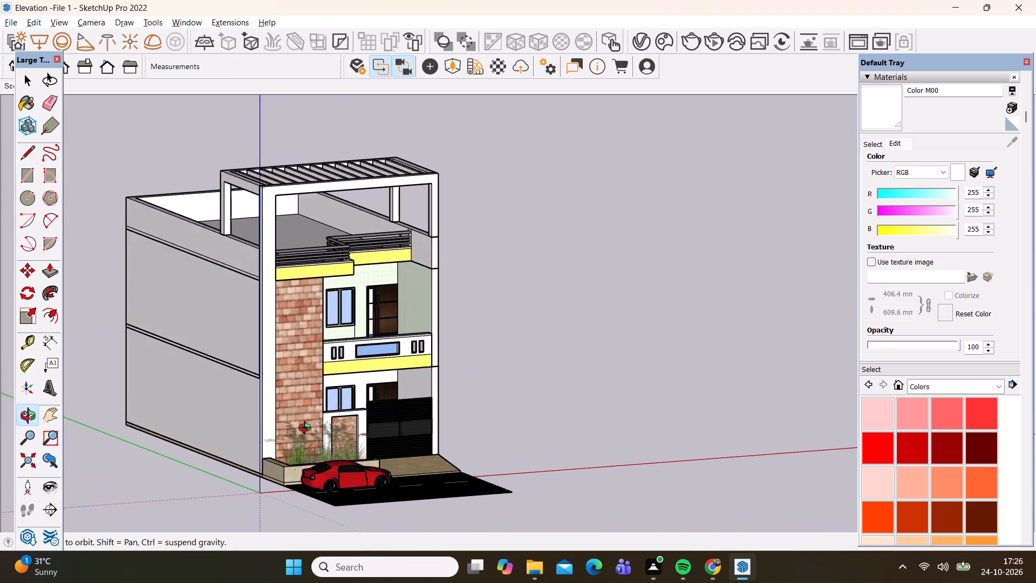
middle_drag(307, 429, 219, 432)
scroll(329, 284, up, 1)
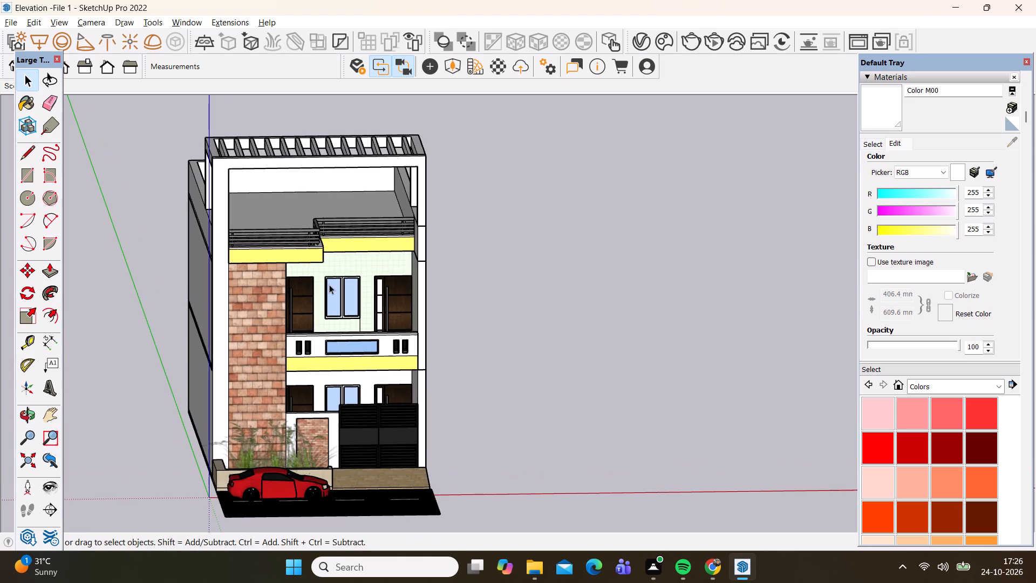
Examine the upper-floor balcony recess with its door, windows and tiled walls from an angle.
middle_drag(334, 391, 142, 352)
scroll(418, 321, up, 7)
scroll(302, 308, up, 3)
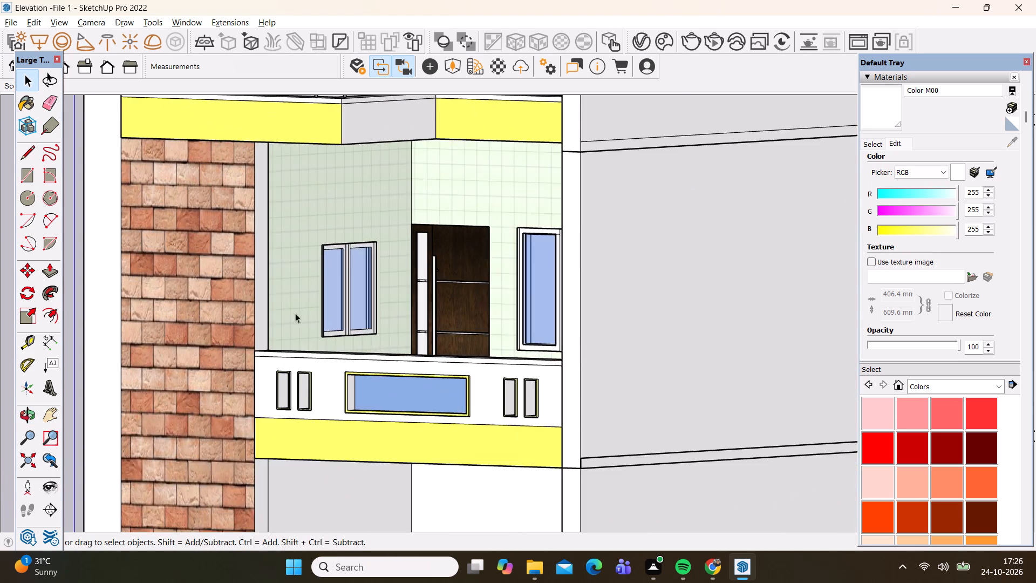
scroll(295, 313, up, 2)
scroll(278, 272, down, 7)
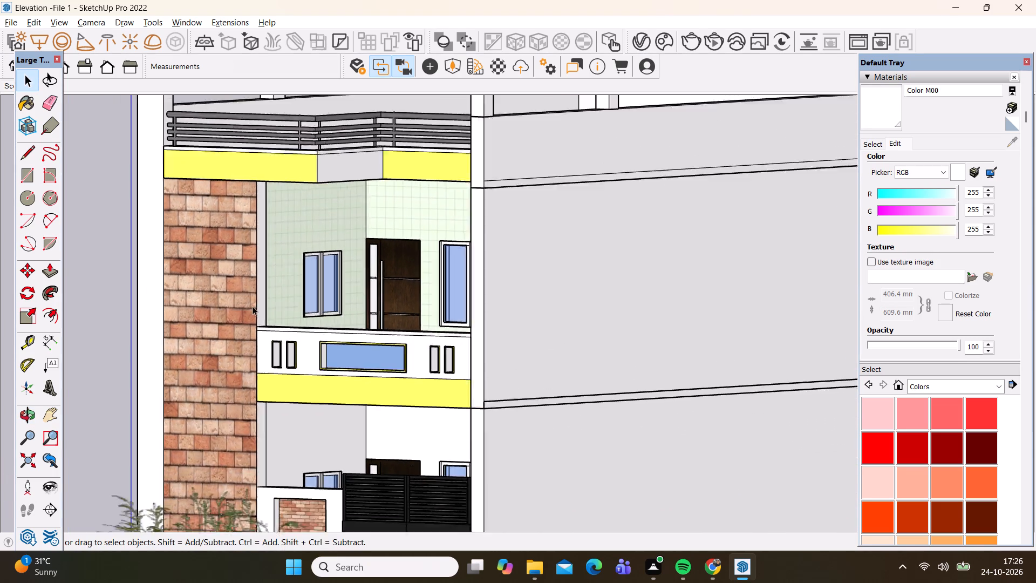
scroll(253, 306, down, 4)
middle_drag(231, 322, 415, 353)
scroll(244, 330, down, 1)
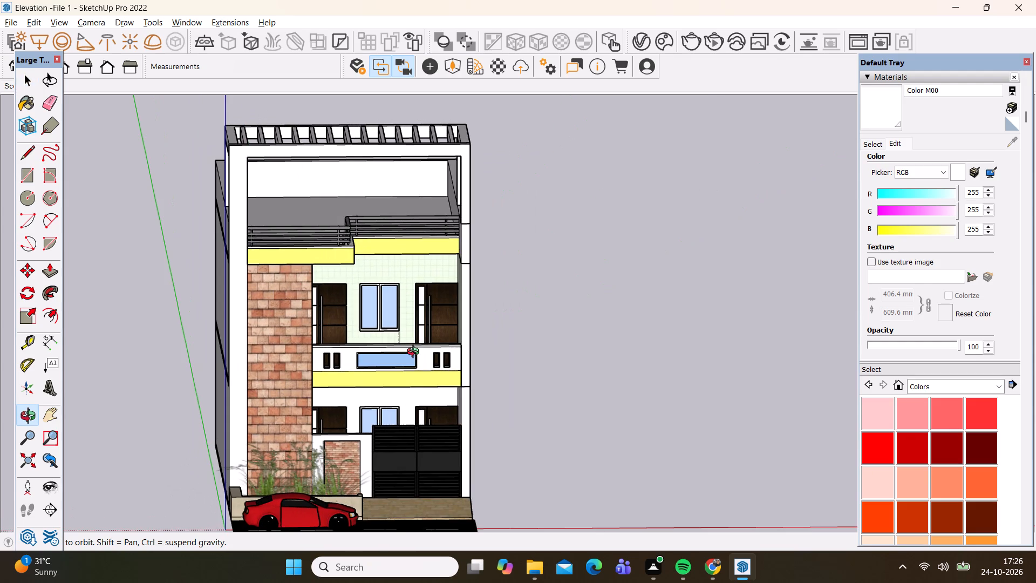
Examine the balcony parapet, yellow band and entrance gate from the corner, front and above.
middle_drag(415, 353, 170, 449)
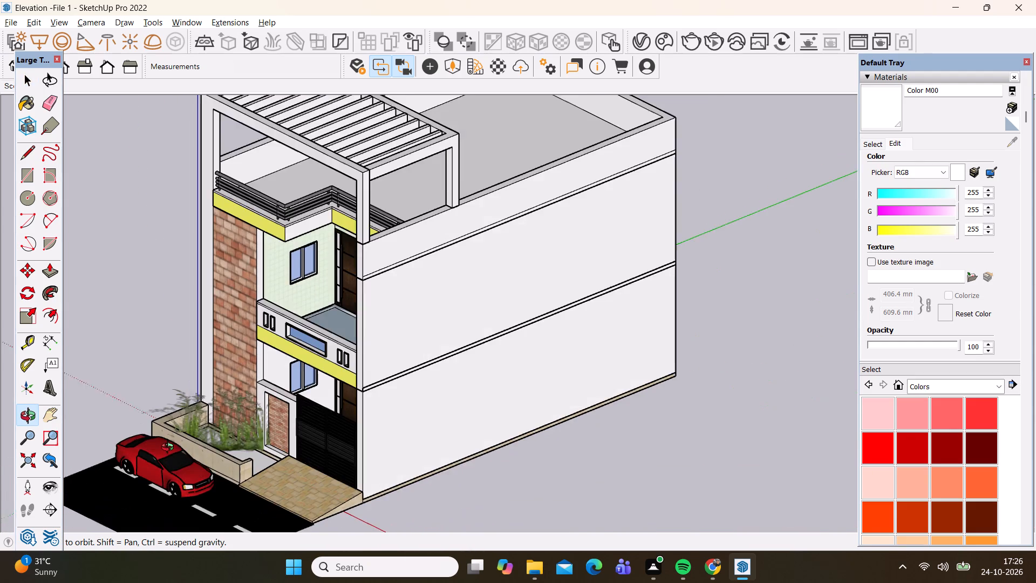
middle_drag(170, 449, 168, 450)
scroll(278, 389, up, 9)
middle_drag(290, 417, 366, 375)
scroll(337, 390, down, 1)
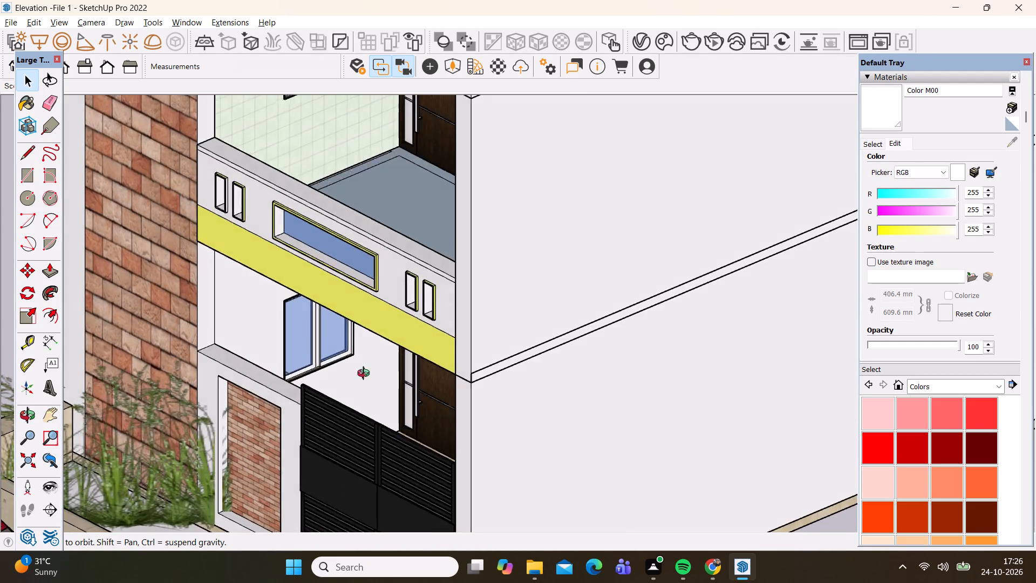
middle_drag(366, 375, 575, 395)
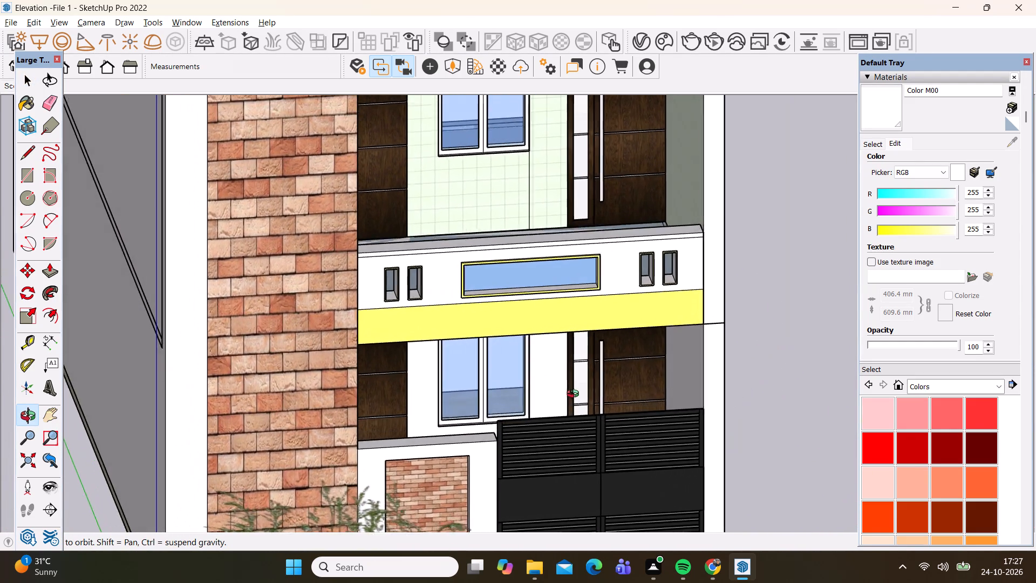
middle_drag(575, 395, 567, 406)
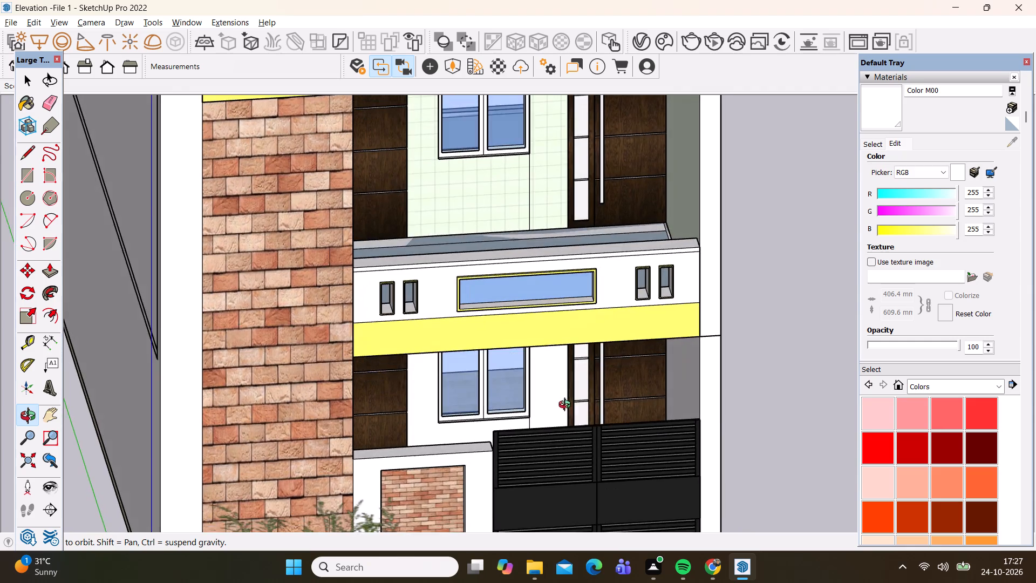
middle_drag(567, 406, 510, 504)
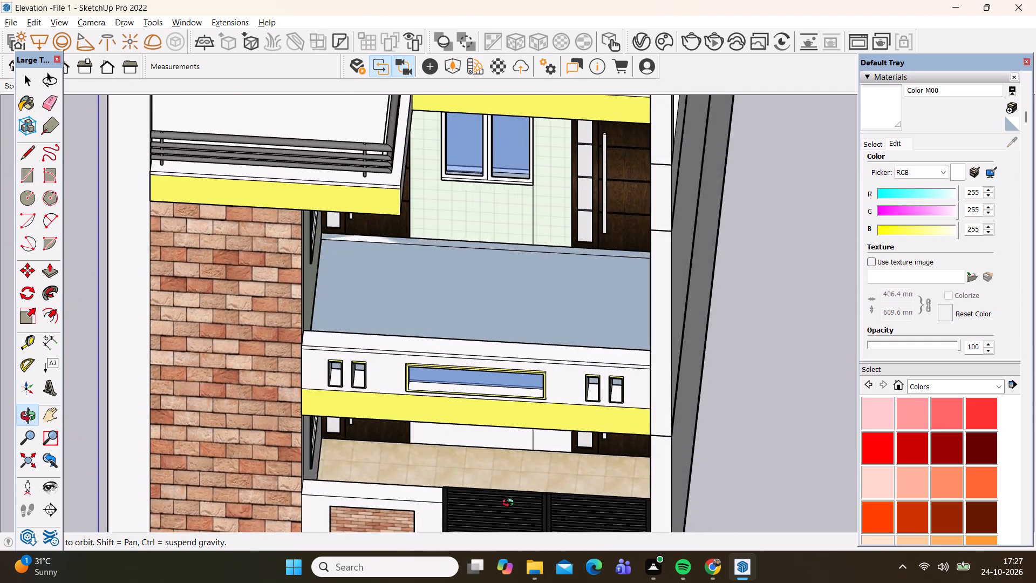
middle_drag(510, 504, 553, 381)
scroll(360, 369, down, 3)
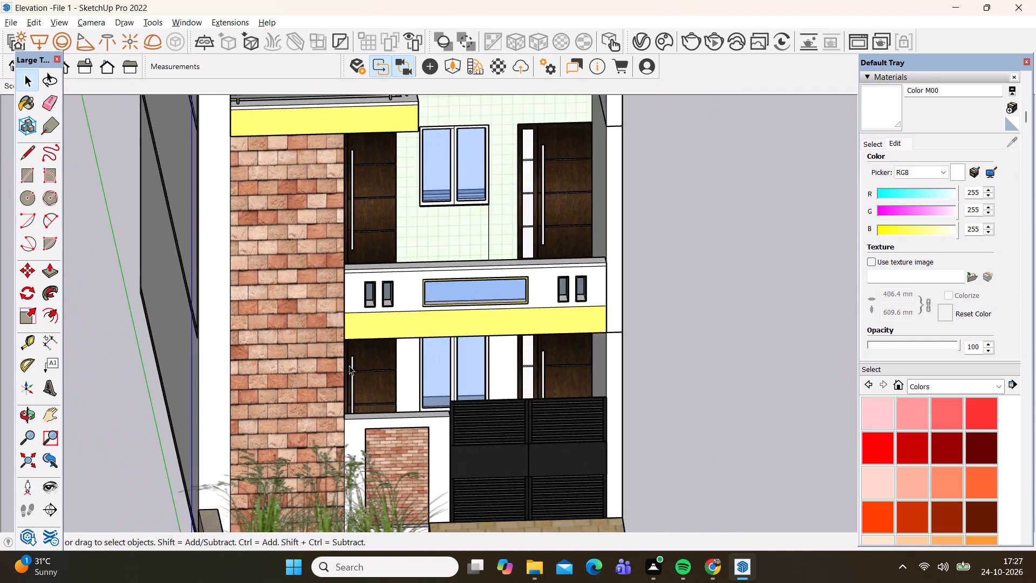
Examine the full front elevation, including the street frontage, terrace railing and rooftop pergola.
scroll(349, 365, down, 11)
scroll(342, 364, up, 2)
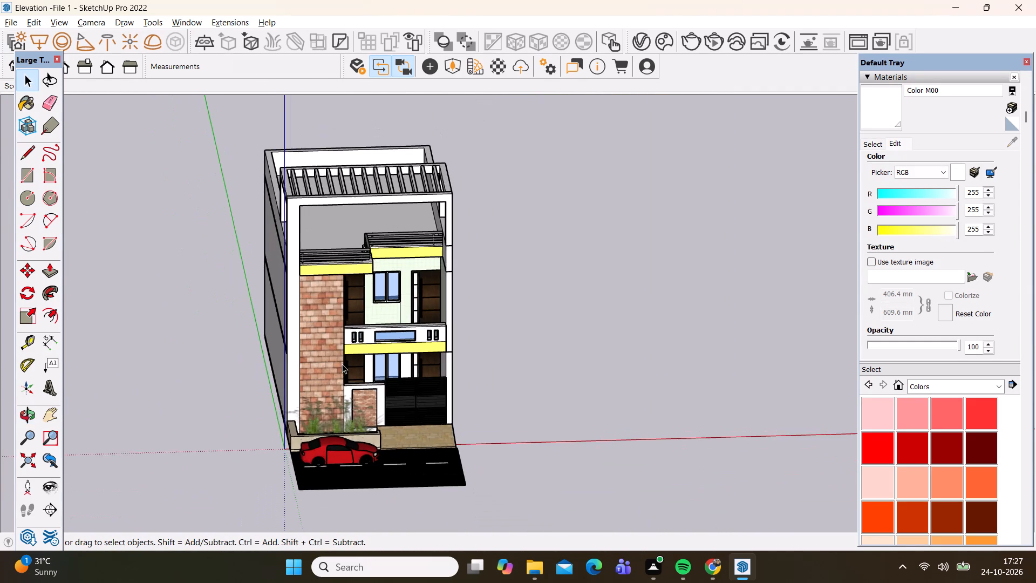
scroll(304, 184, up, 3)
scroll(283, 192, down, 5)
scroll(452, 495, up, 2)
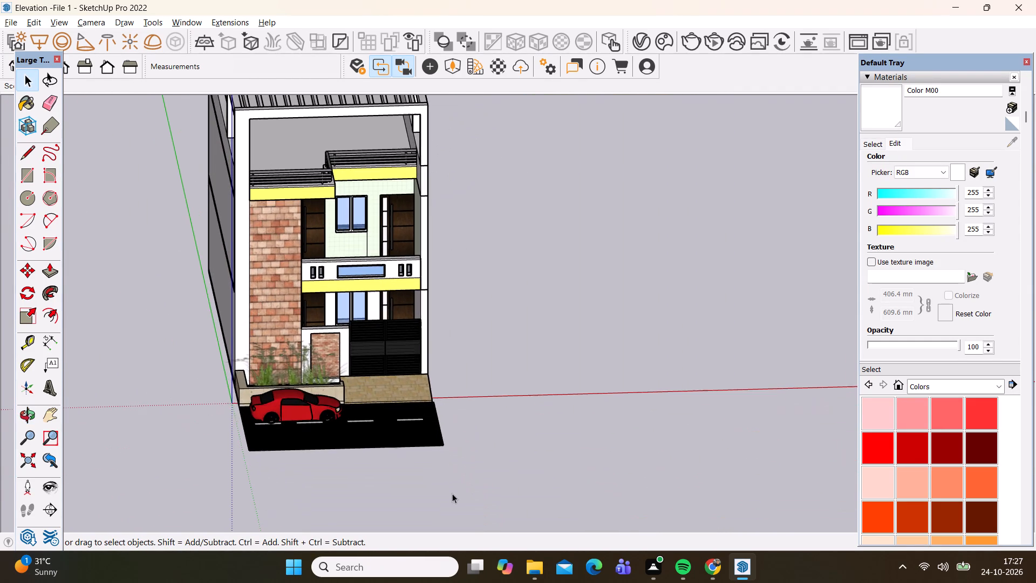
scroll(374, 252, down, 5)
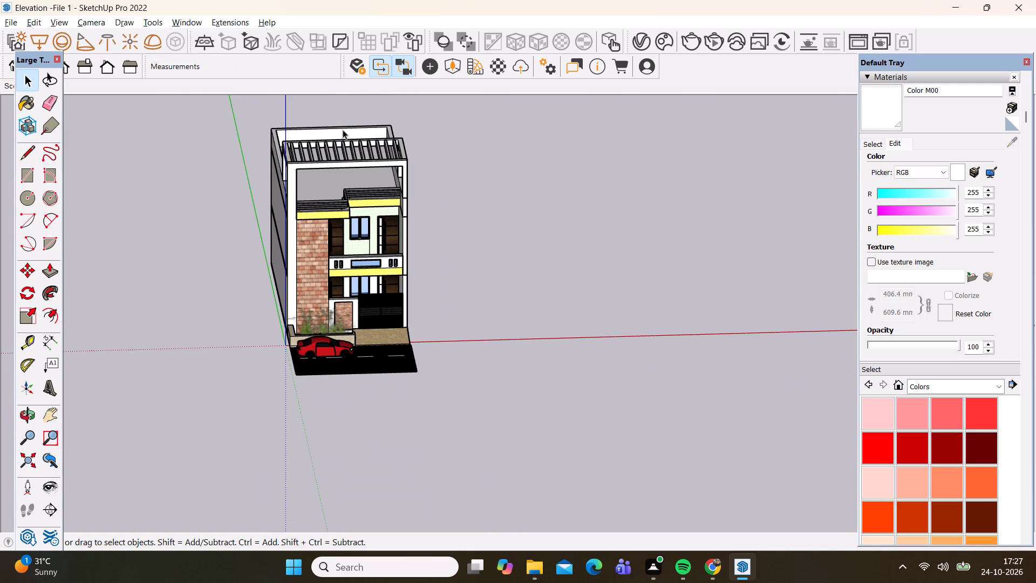
scroll(342, 113, up, 4)
scroll(367, 276, down, 1)
middle_drag(366, 276, 331, 245)
middle_drag(332, 243, 351, 187)
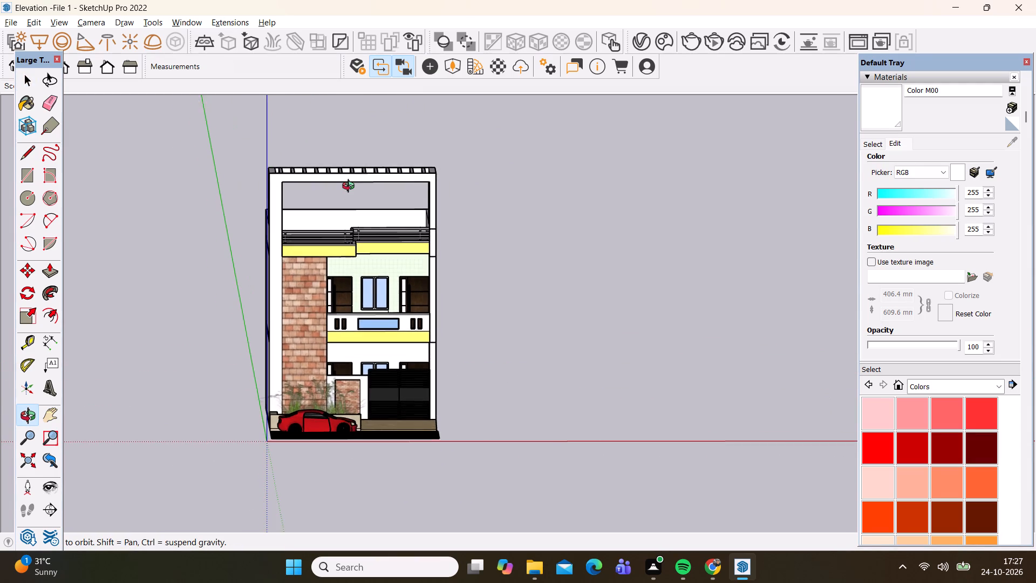
middle_drag(351, 187, 352, 226)
scroll(346, 205, up, 2)
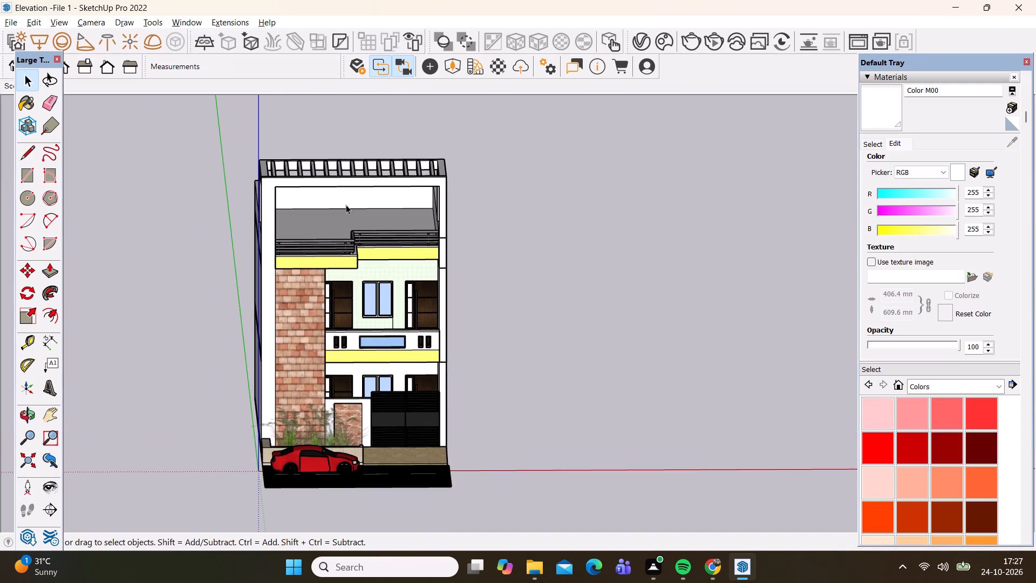
scroll(346, 205, up, 3)
middle_drag(339, 185, 339, 209)
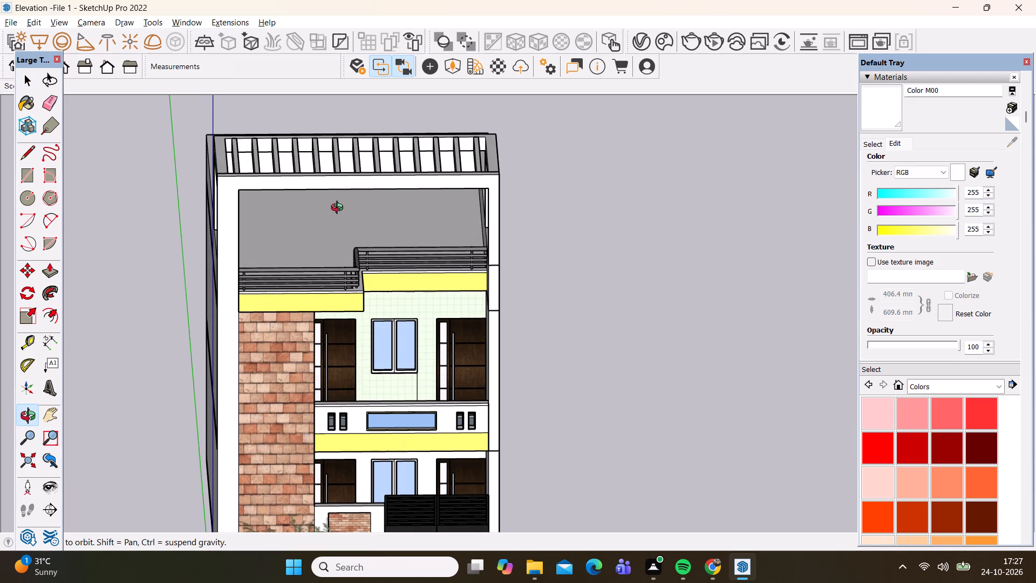
middle_drag(339, 209, 342, 194)
scroll(342, 194, down, 6)
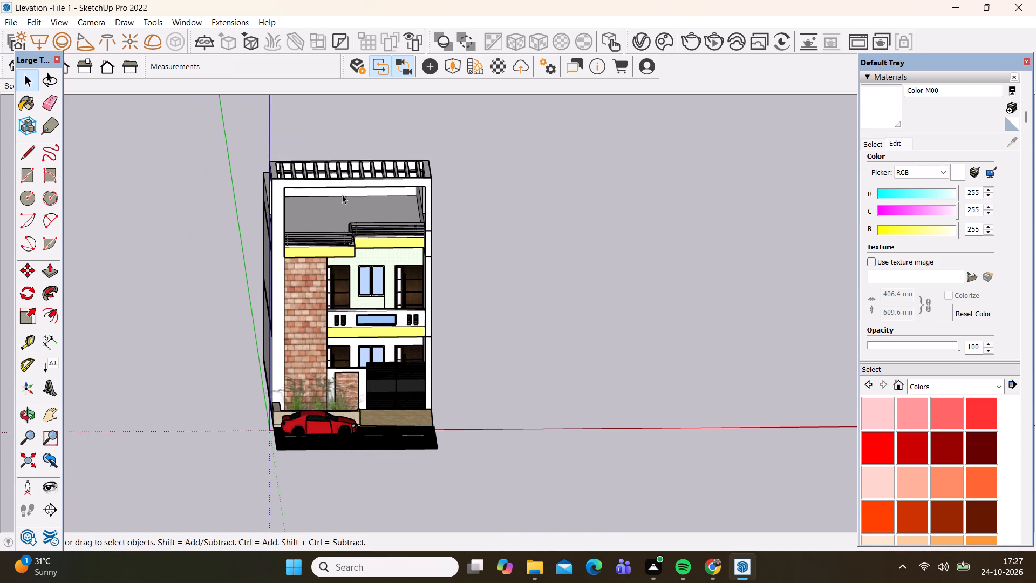
Examine the balcony parapet's central opening and narrow slots up close against the full facade.
scroll(333, 195, up, 5)
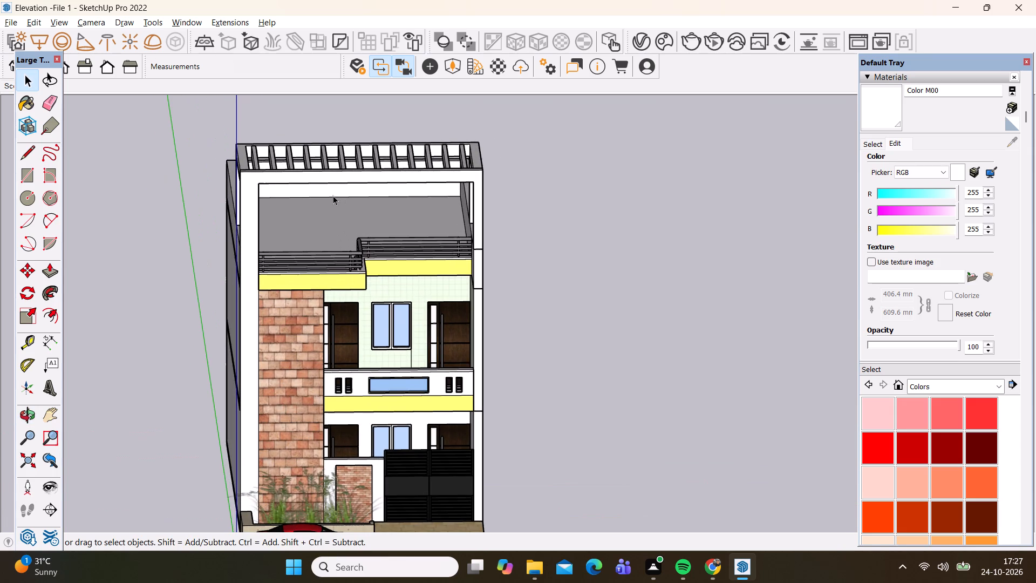
scroll(476, 474, up, 2)
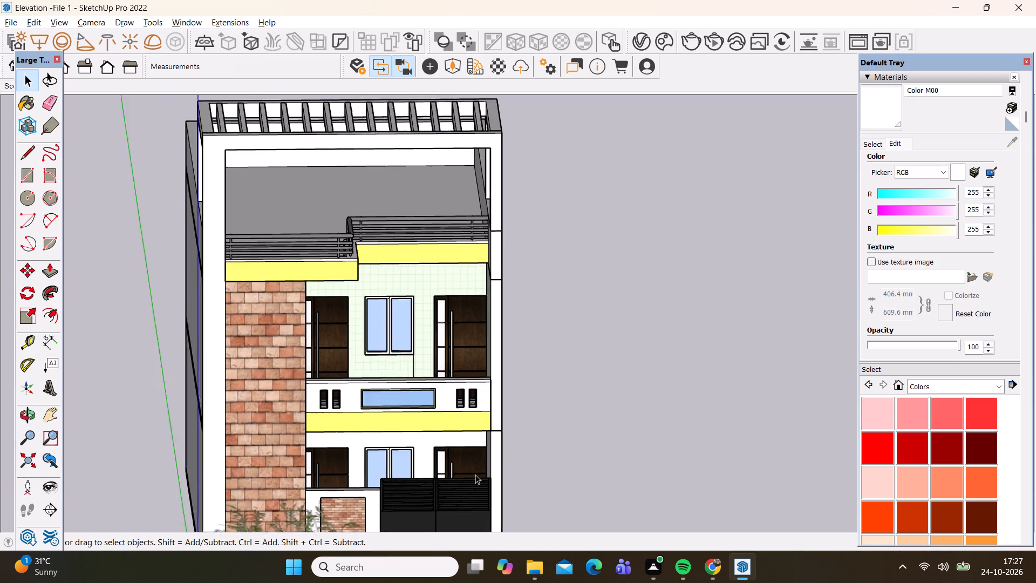
scroll(401, 423, up, 3)
scroll(350, 406, up, 2)
scroll(304, 384, up, 4)
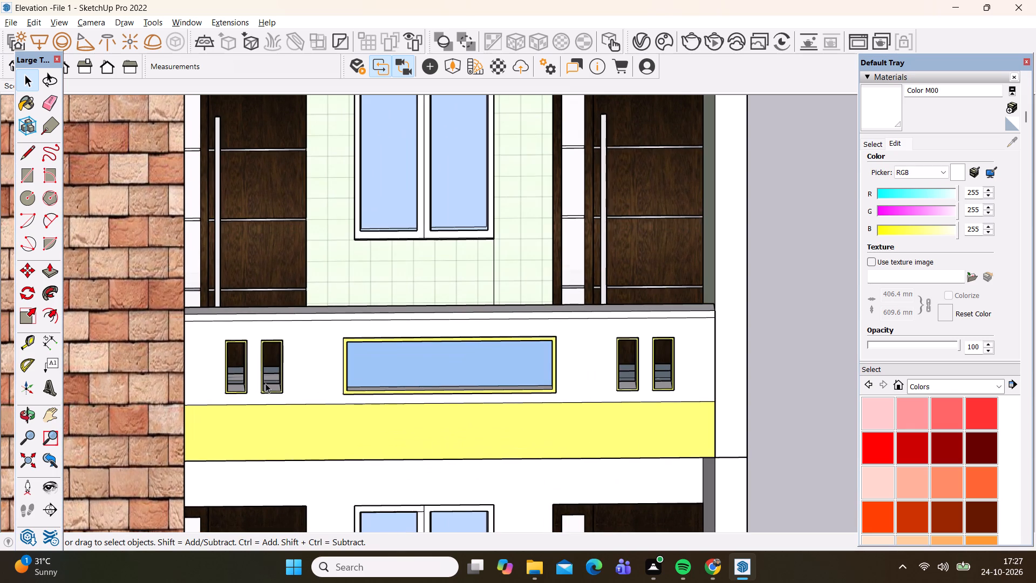
scroll(344, 257, down, 12)
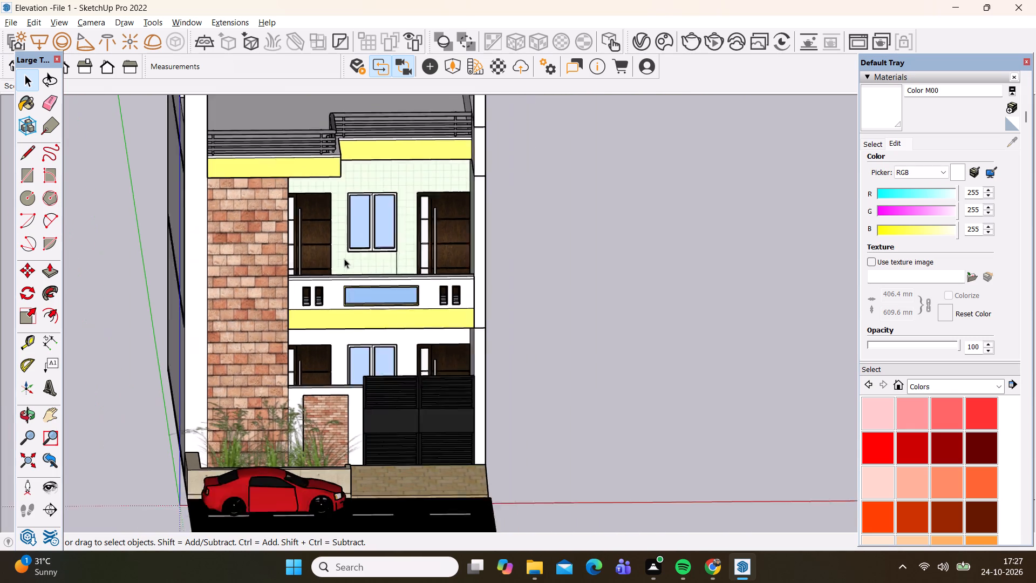
scroll(344, 259, down, 8)
scroll(299, 160, up, 3)
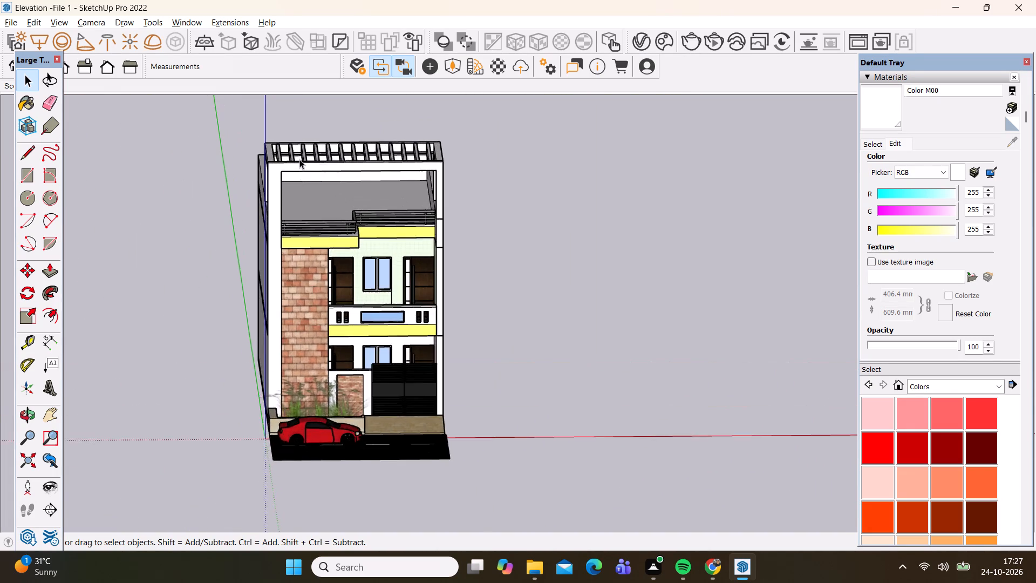
scroll(299, 159, up, 2)
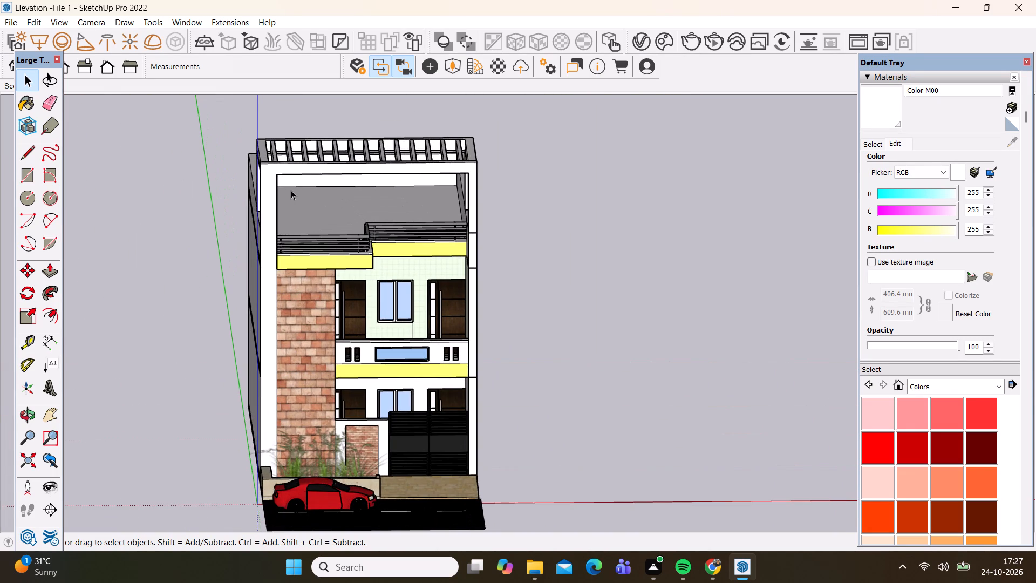
Save the elevation model.
key(ctrl+s)
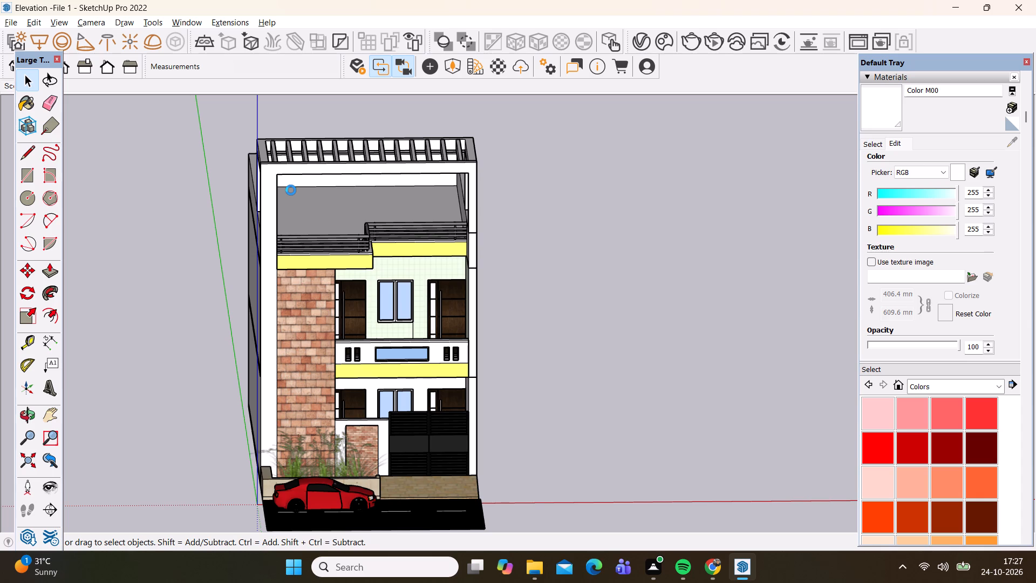
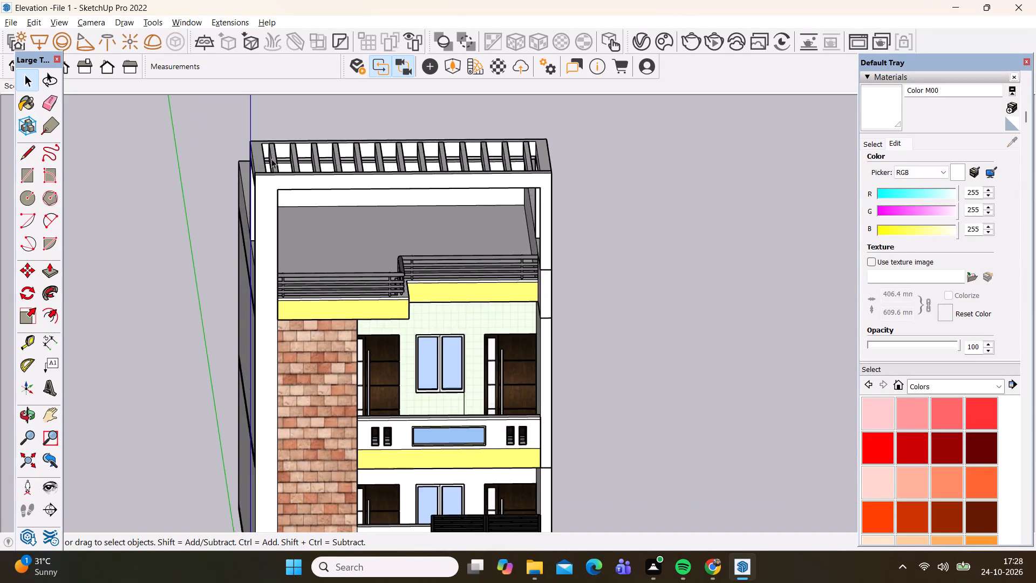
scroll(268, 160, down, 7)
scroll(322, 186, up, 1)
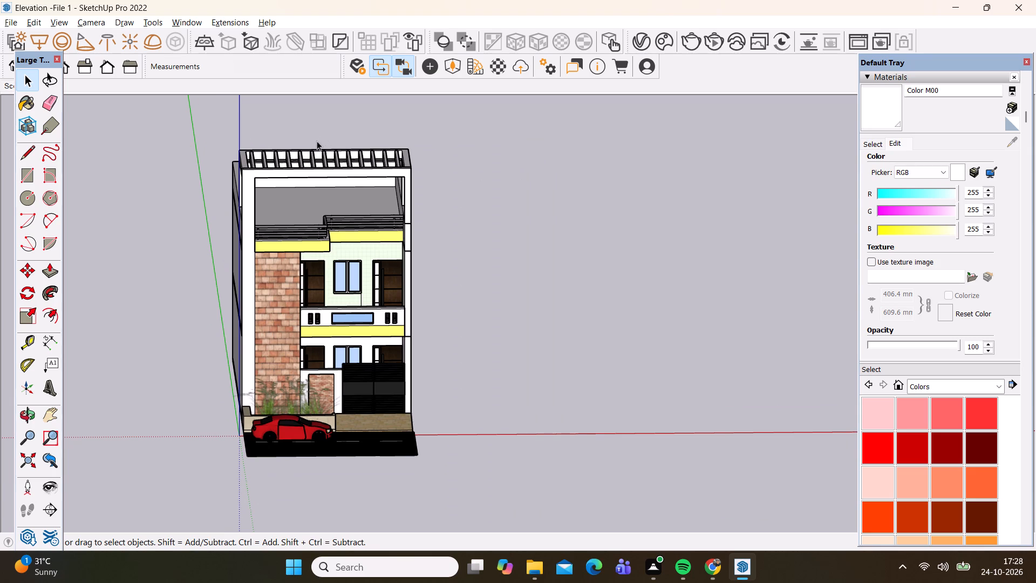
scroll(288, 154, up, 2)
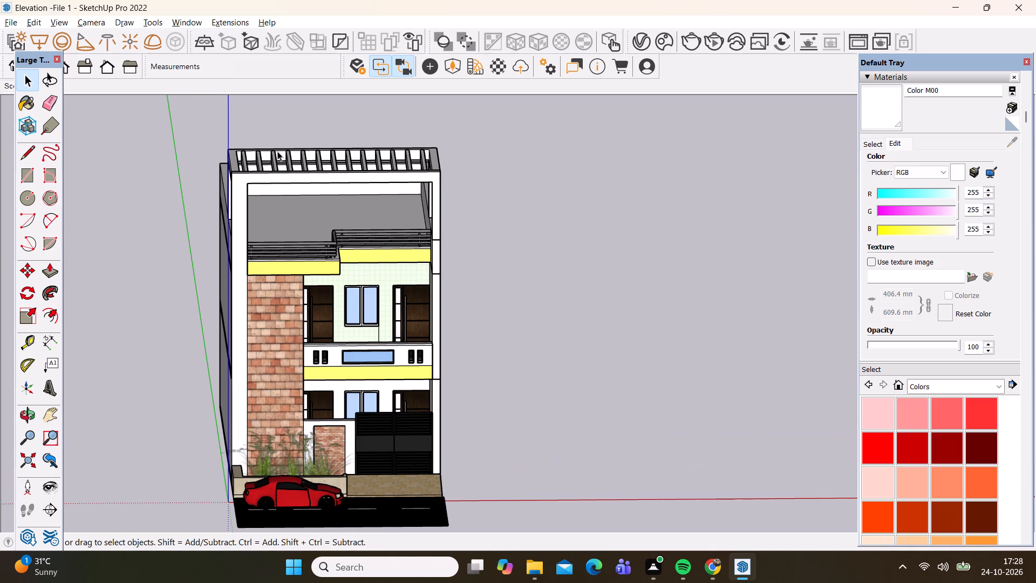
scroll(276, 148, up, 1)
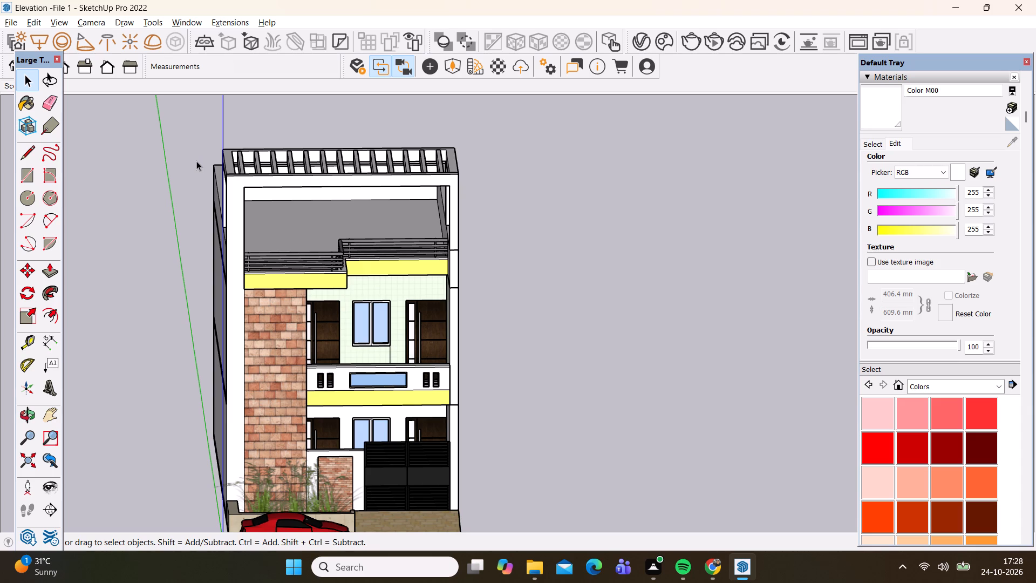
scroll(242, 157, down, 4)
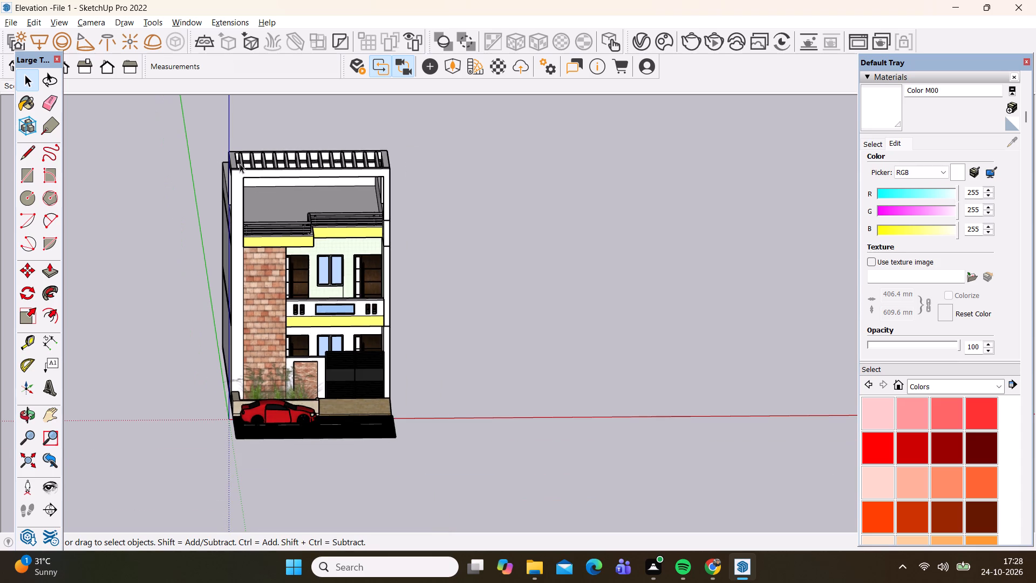
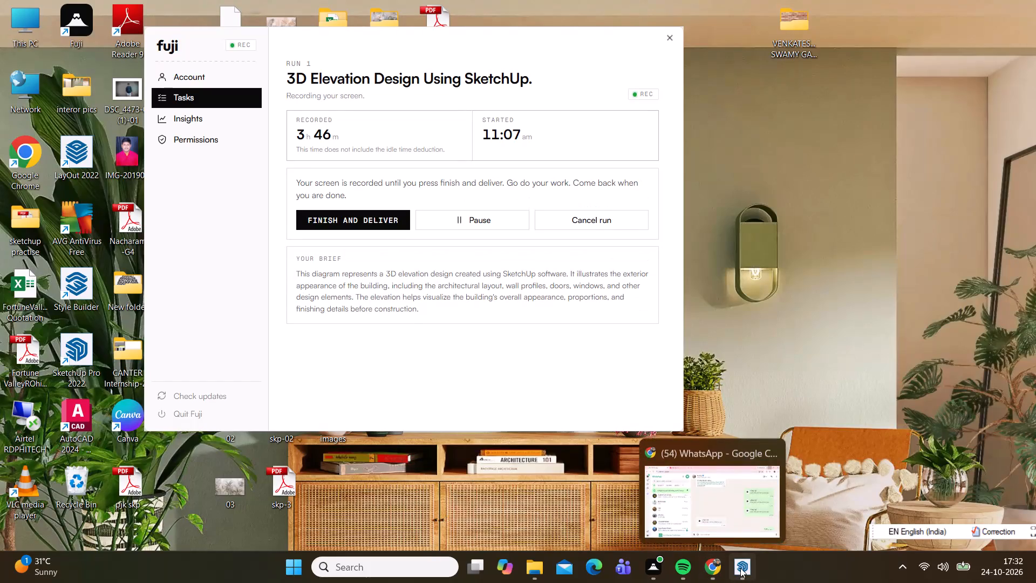
Switch to the SketchUp window containing the house elevation model.
click(749, 525)
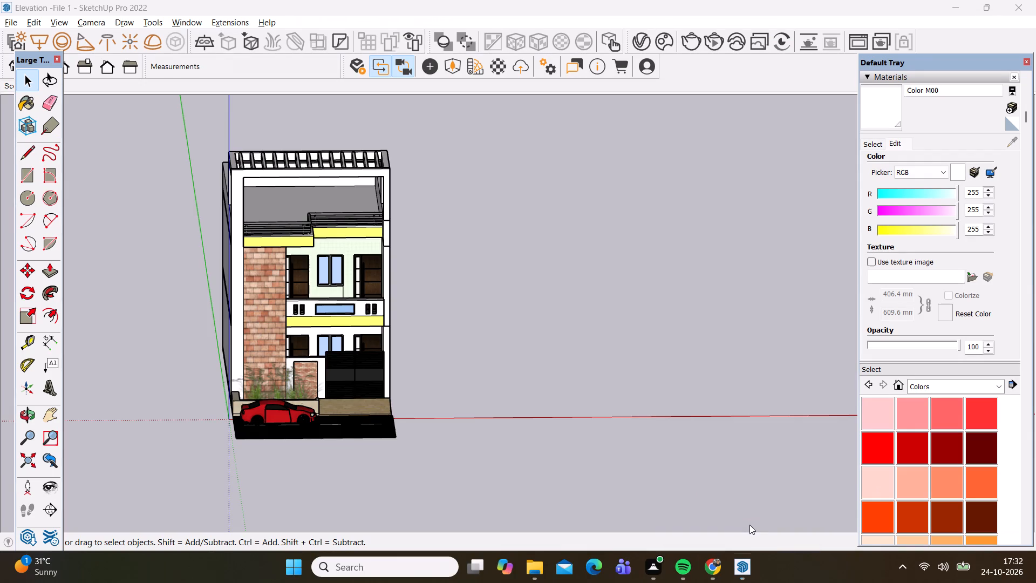
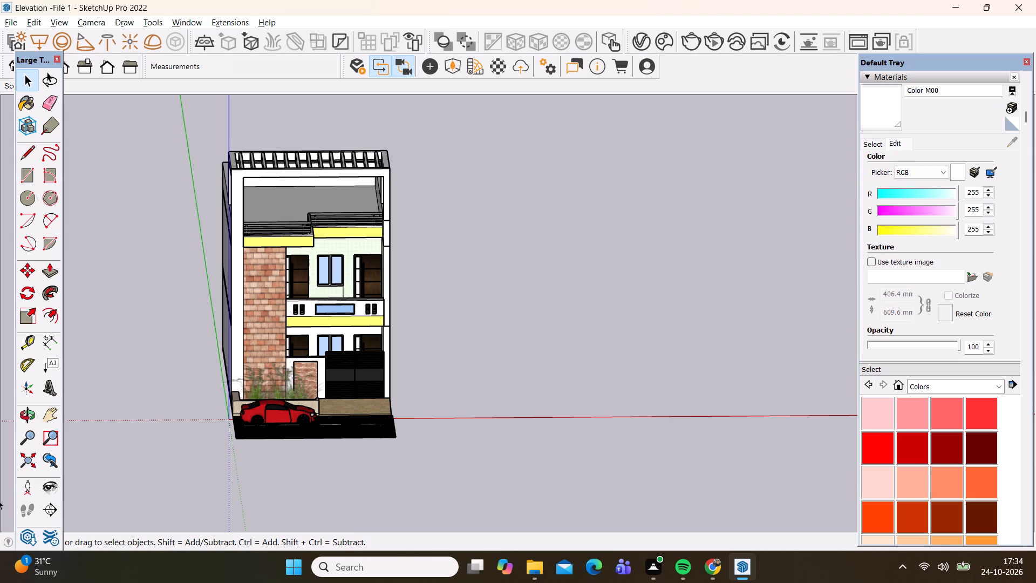
Export the house elevation as a 3D model in COLLADA (.dae) format to Downloads, named Elevation -File 12.
click(8, 23)
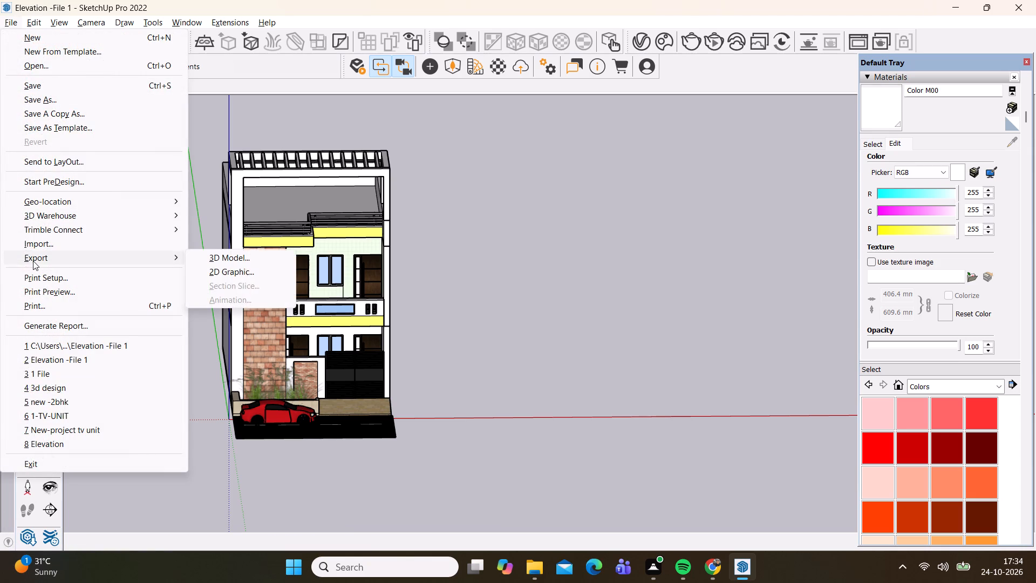
click(263, 256)
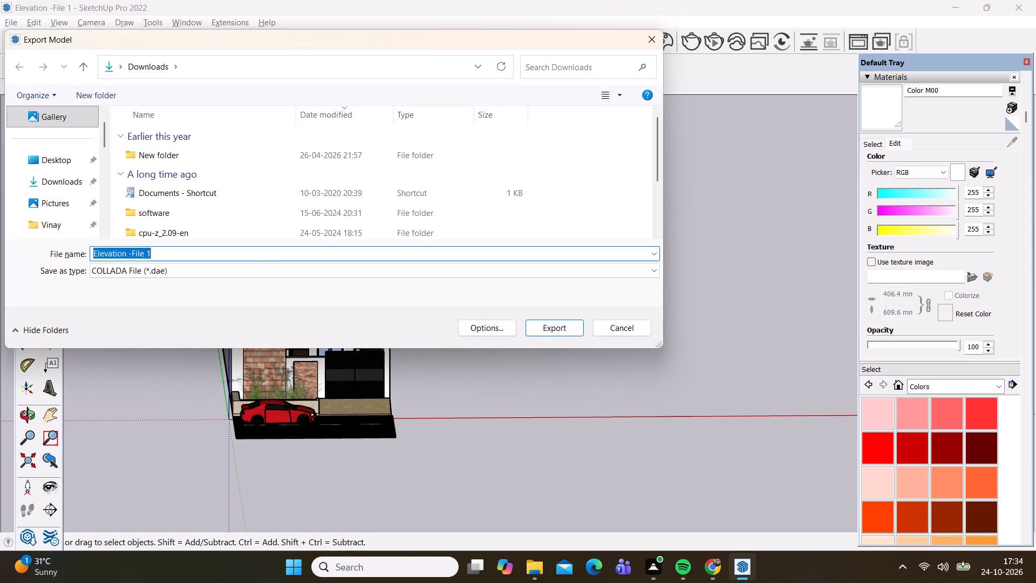
click(221, 253)
key(2)
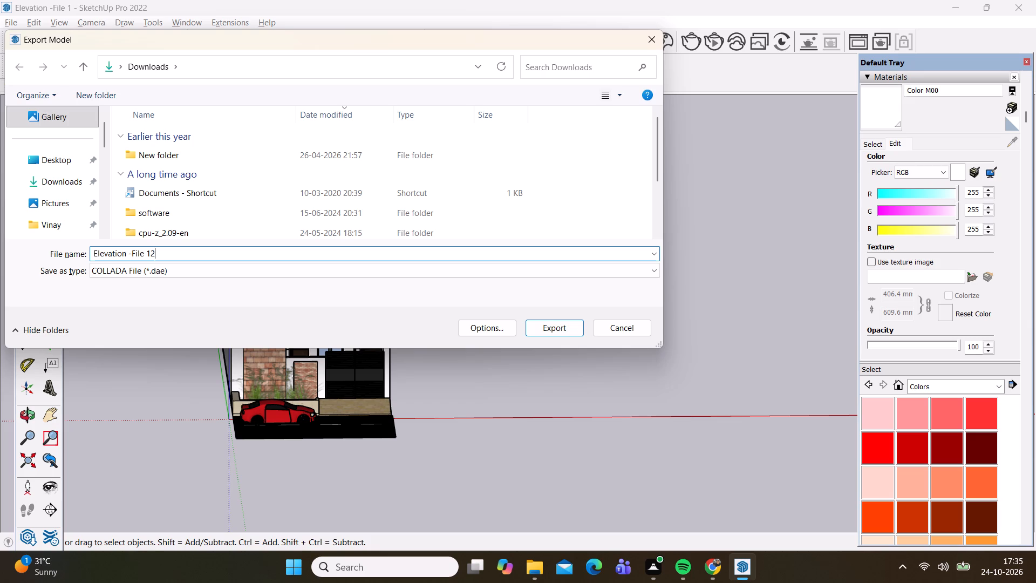
key(Return)
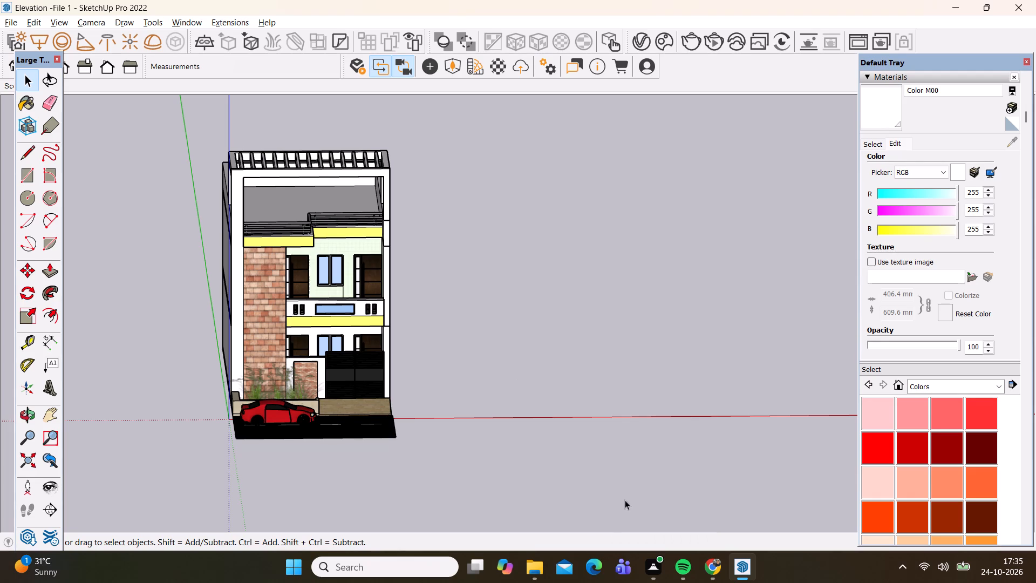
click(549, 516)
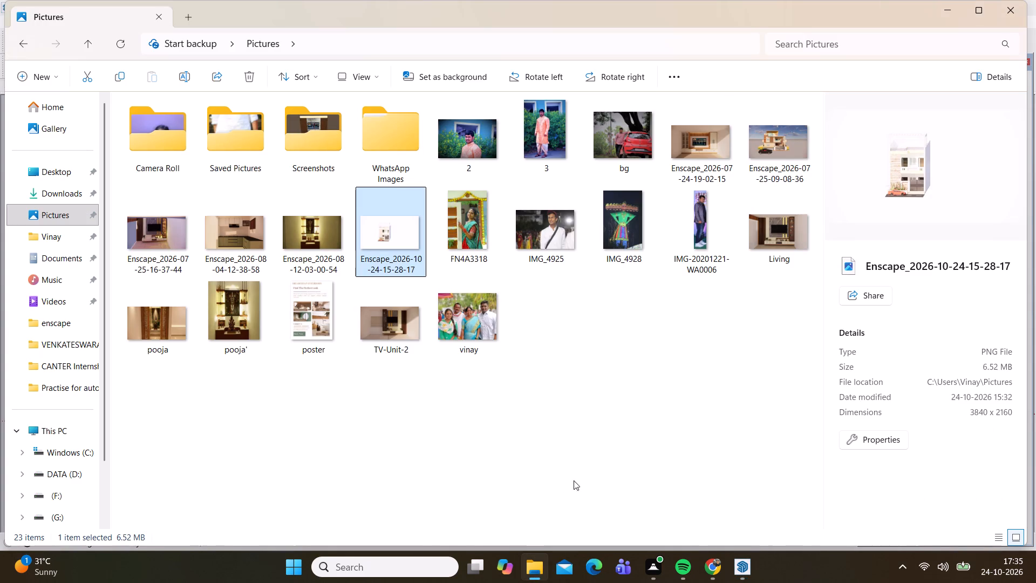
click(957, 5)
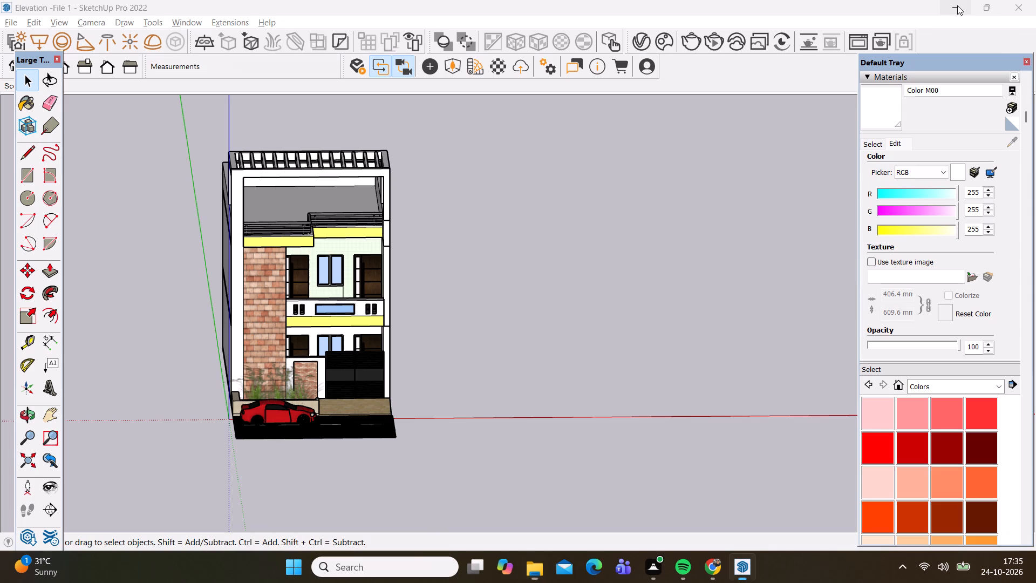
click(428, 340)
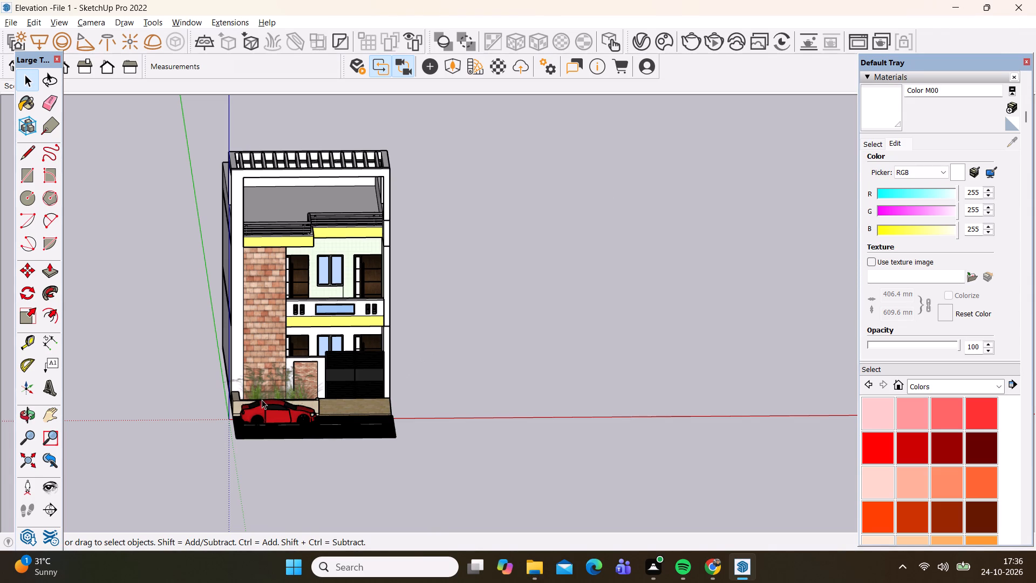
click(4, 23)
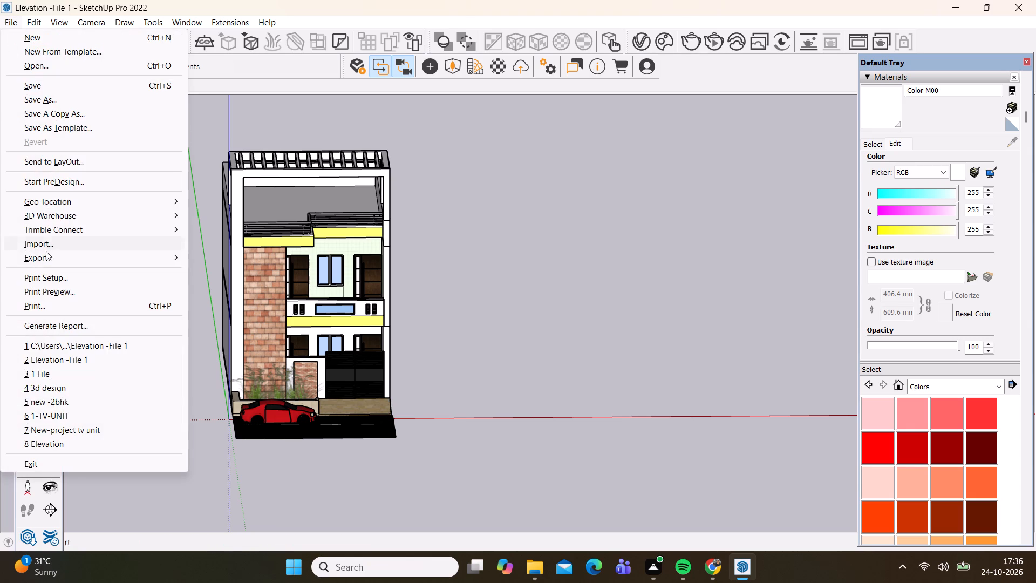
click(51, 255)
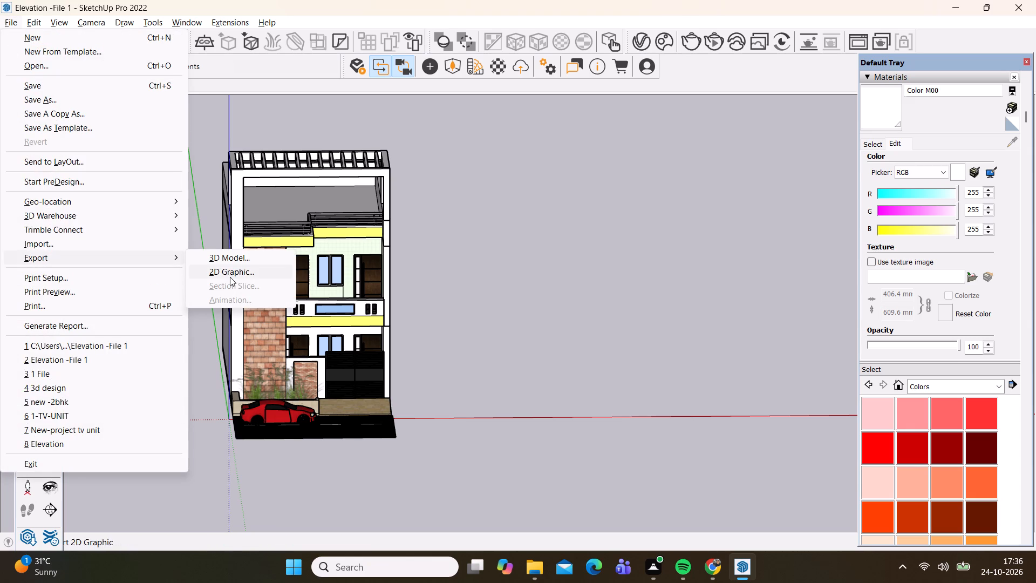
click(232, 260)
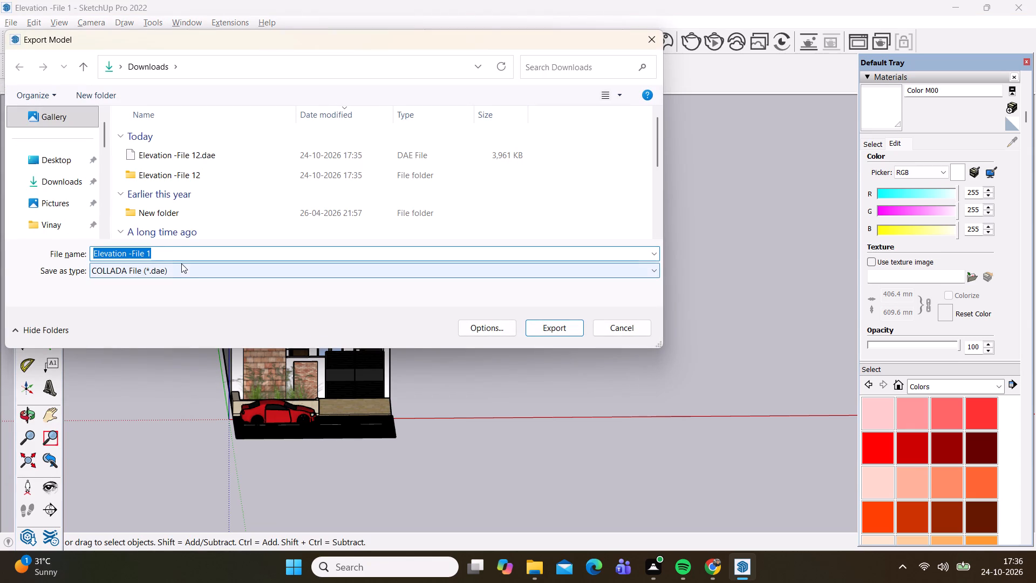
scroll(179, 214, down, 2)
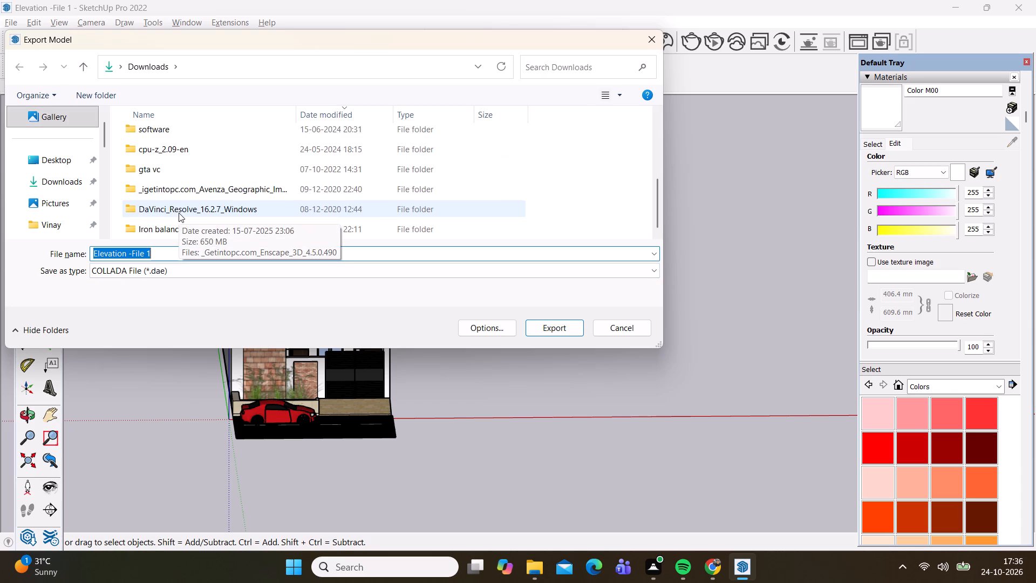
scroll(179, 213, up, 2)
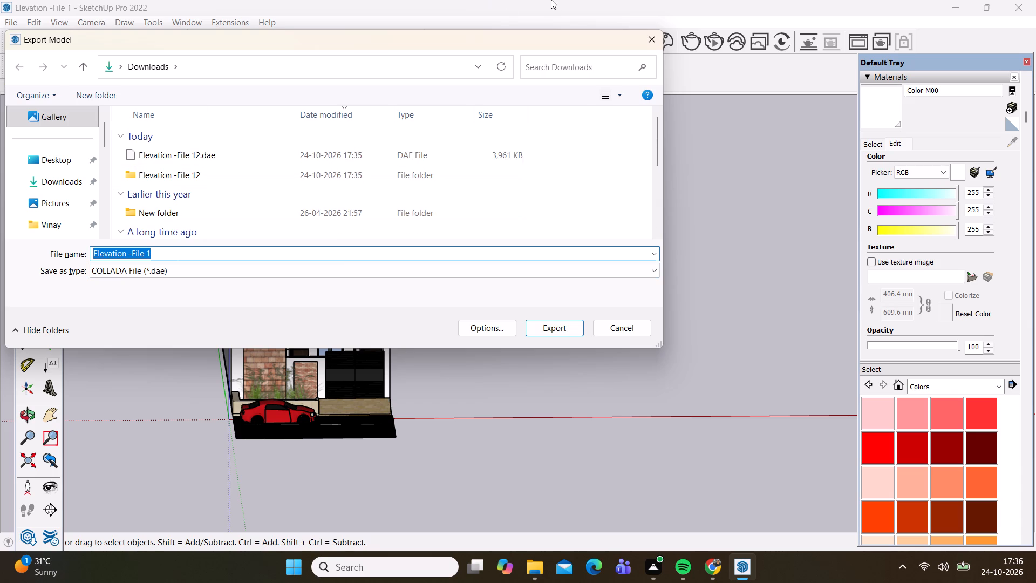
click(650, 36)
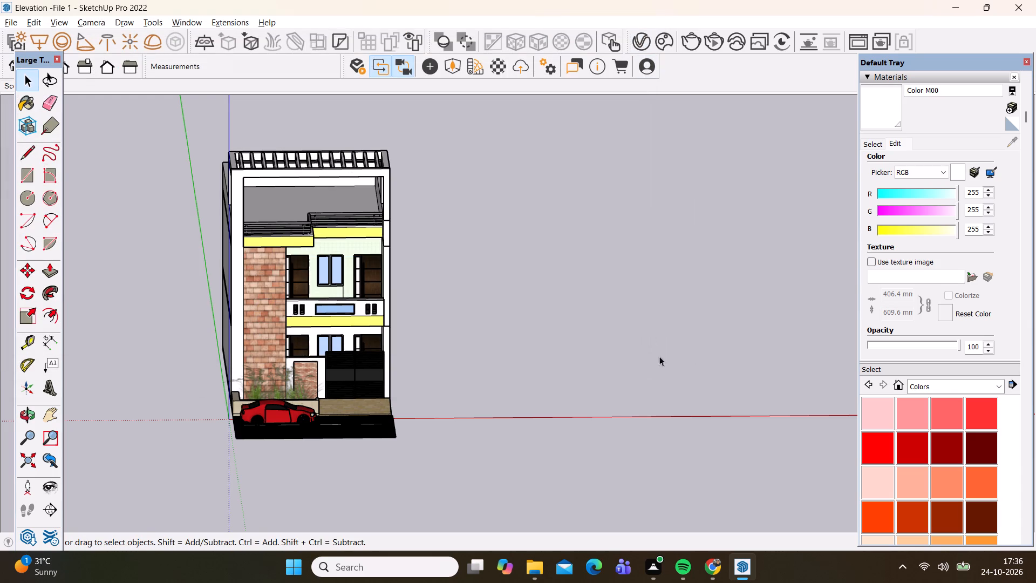
Switch to File Explorer and try to open the exported Elevation -File 12.dae from the Downloads folder.
click(528, 577)
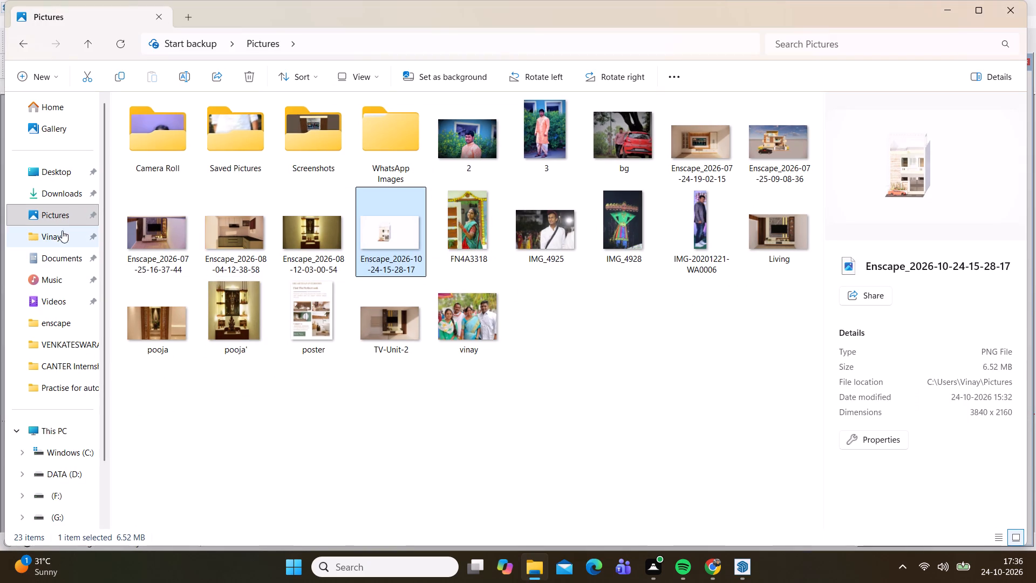
click(55, 192)
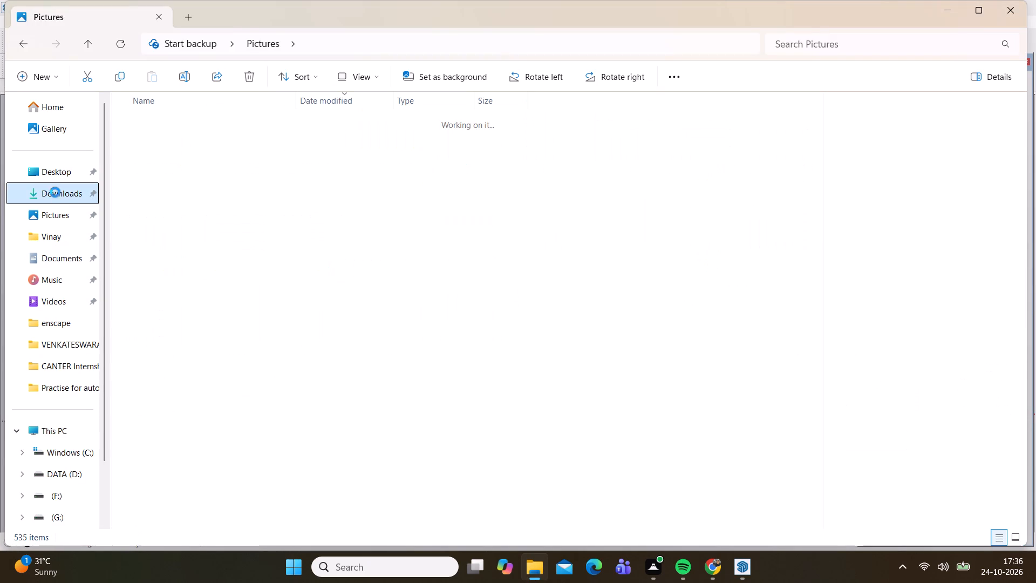
double_click(189, 139)
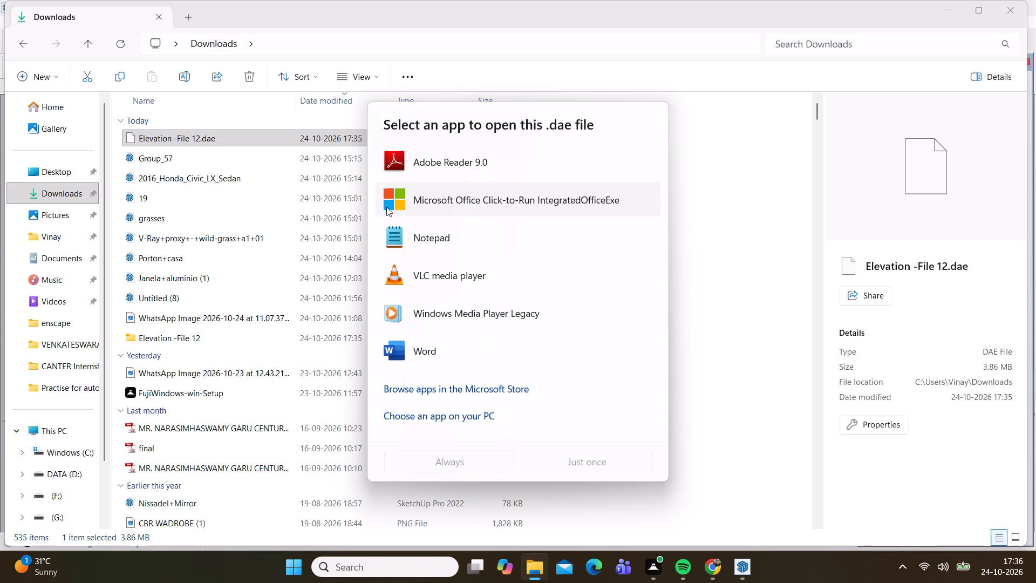
scroll(441, 383, down, 1)
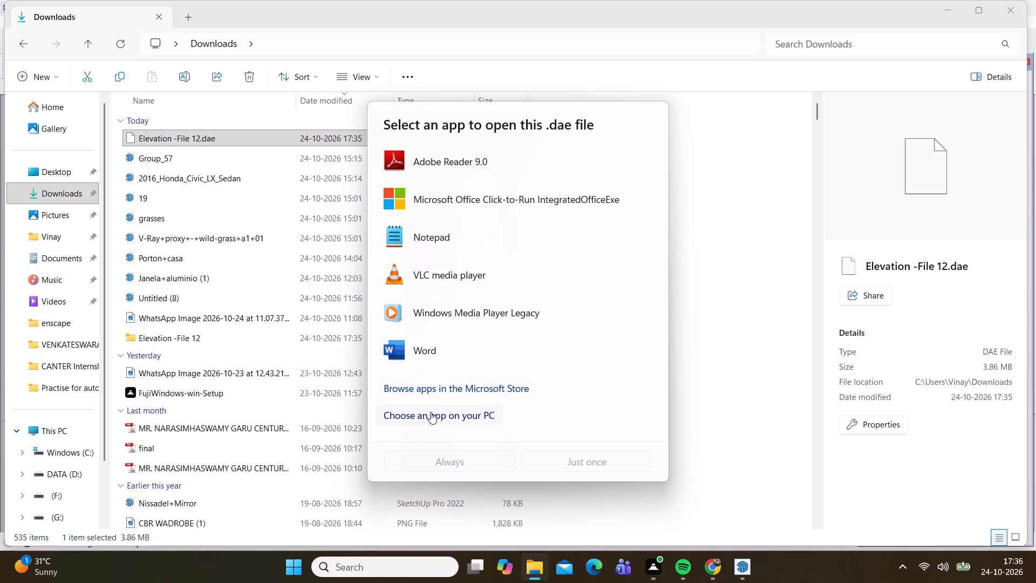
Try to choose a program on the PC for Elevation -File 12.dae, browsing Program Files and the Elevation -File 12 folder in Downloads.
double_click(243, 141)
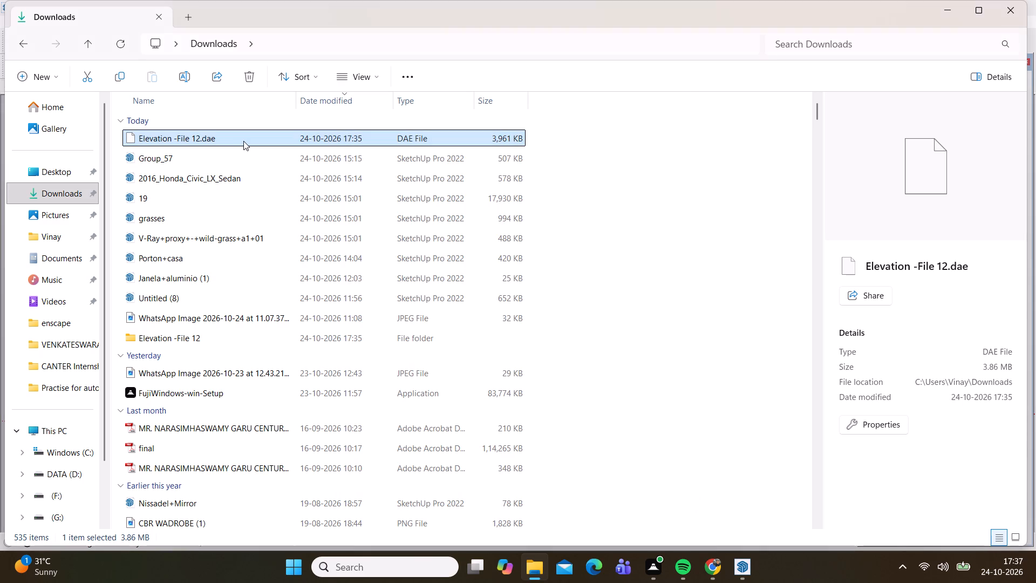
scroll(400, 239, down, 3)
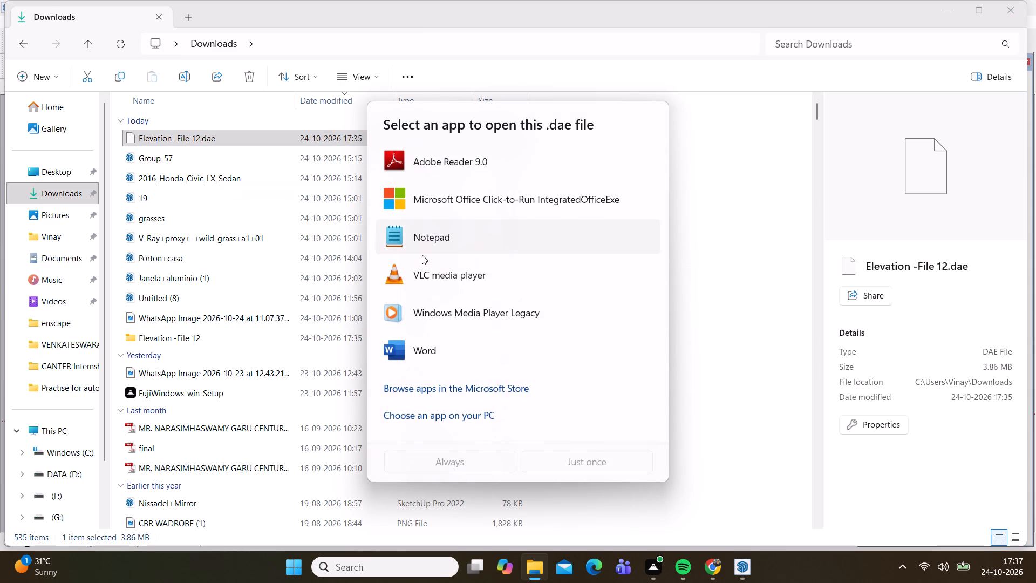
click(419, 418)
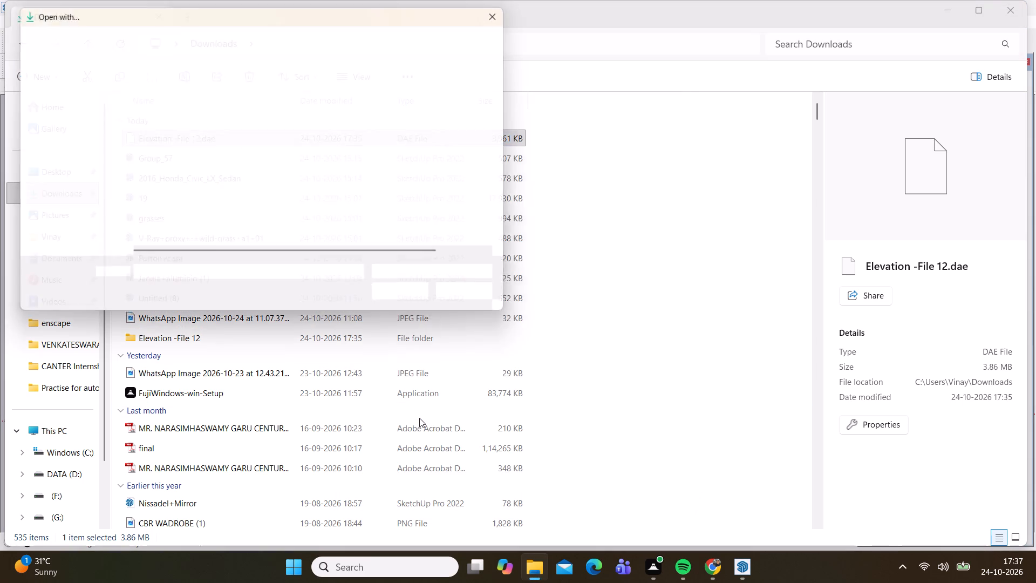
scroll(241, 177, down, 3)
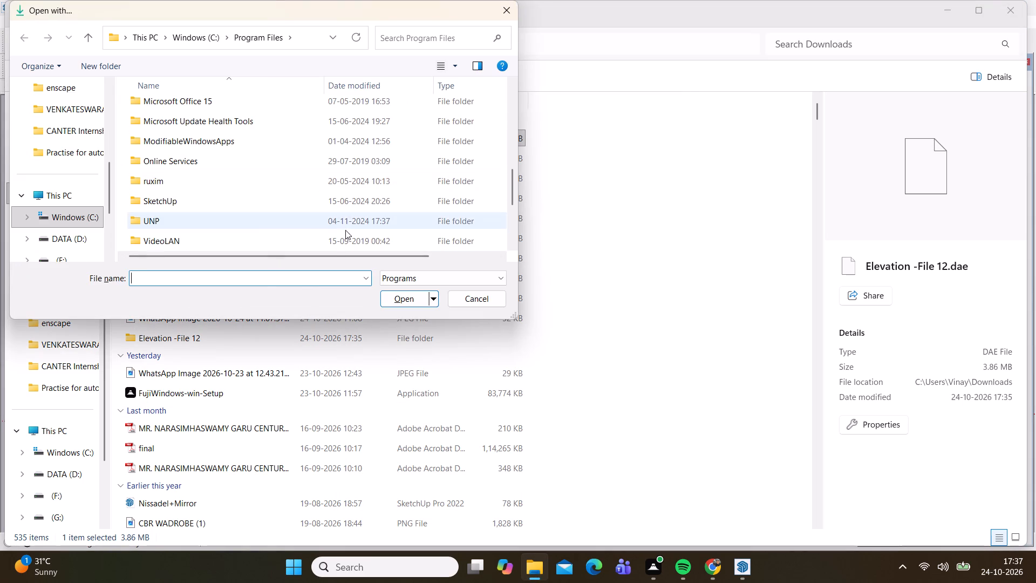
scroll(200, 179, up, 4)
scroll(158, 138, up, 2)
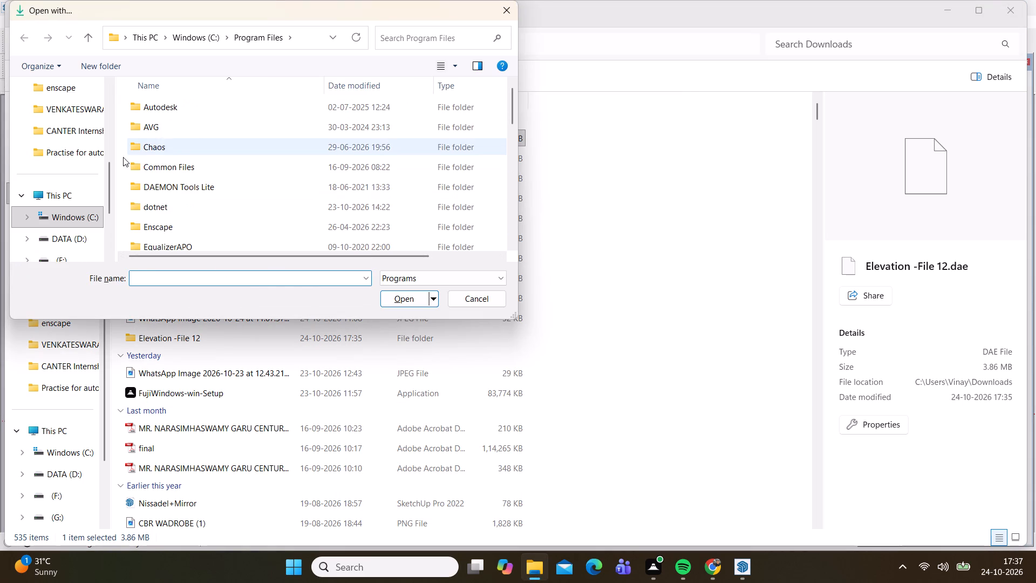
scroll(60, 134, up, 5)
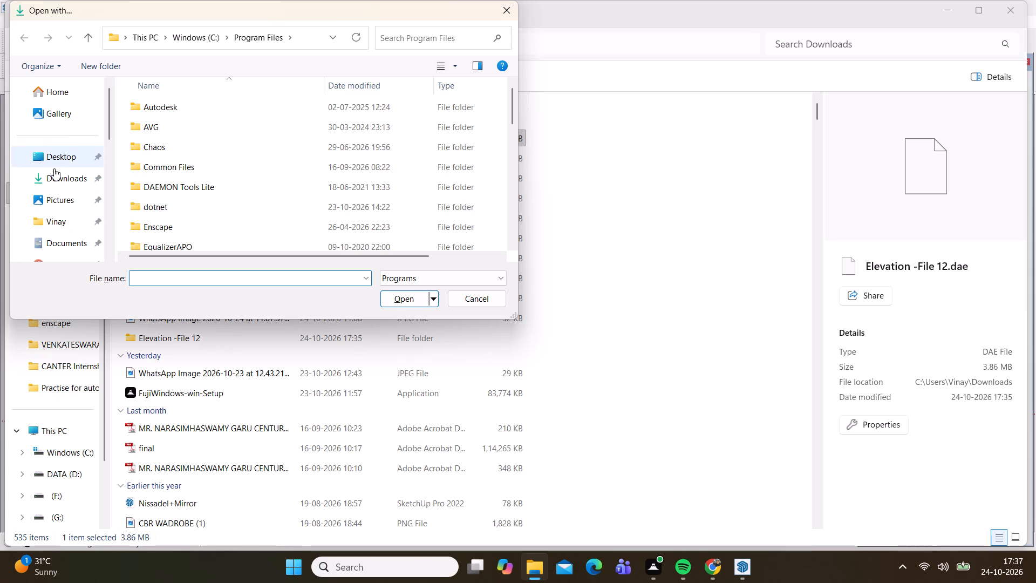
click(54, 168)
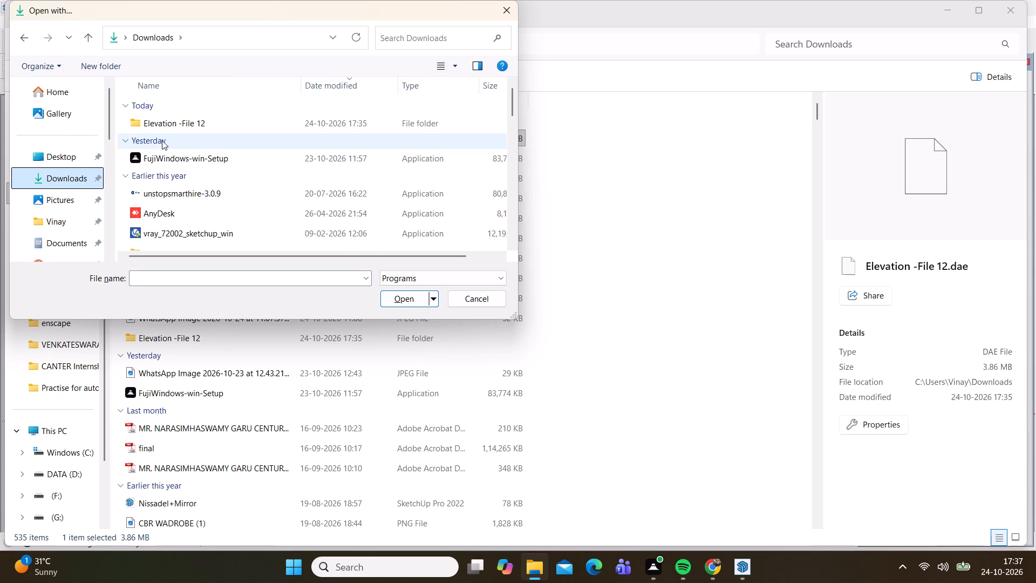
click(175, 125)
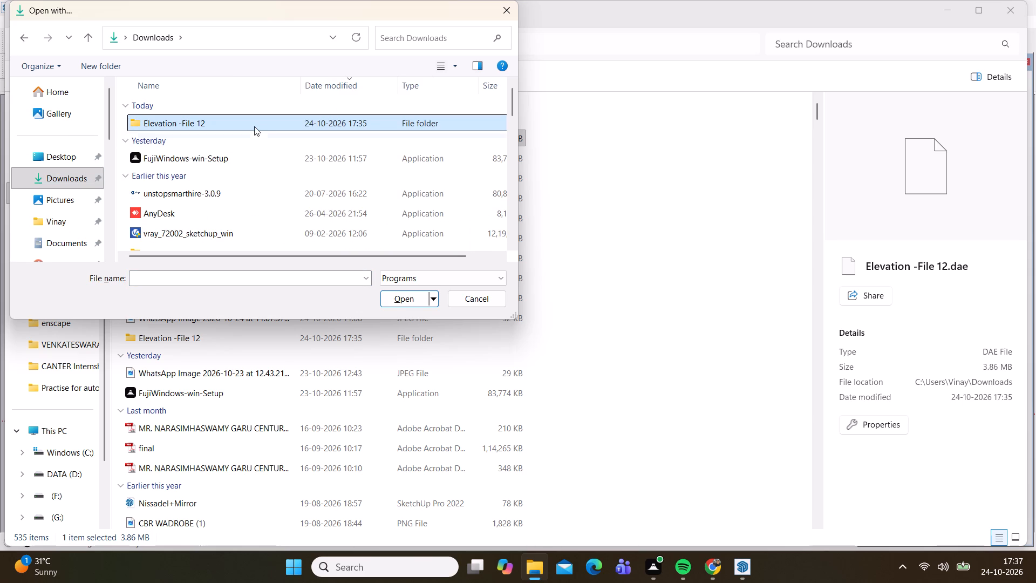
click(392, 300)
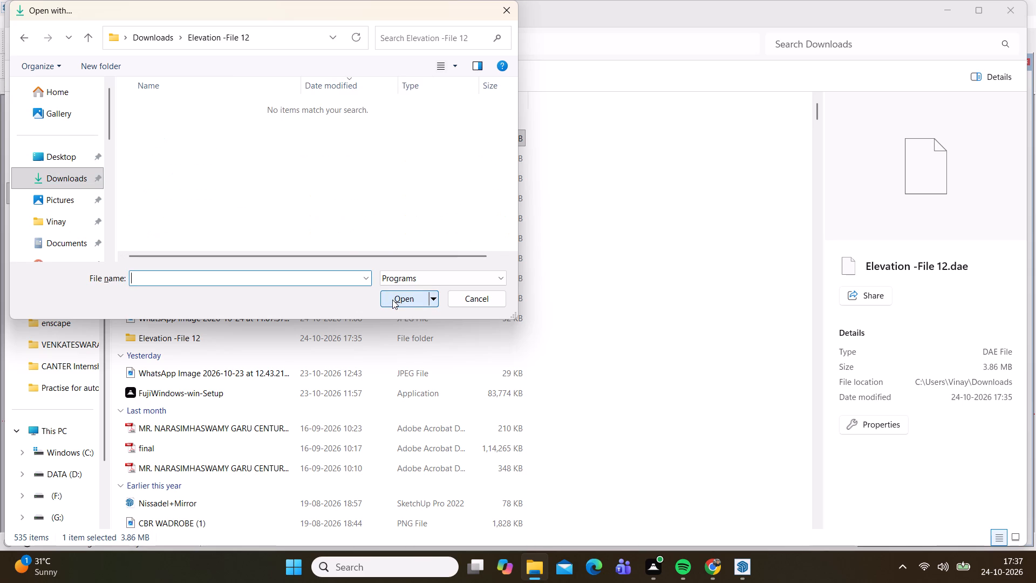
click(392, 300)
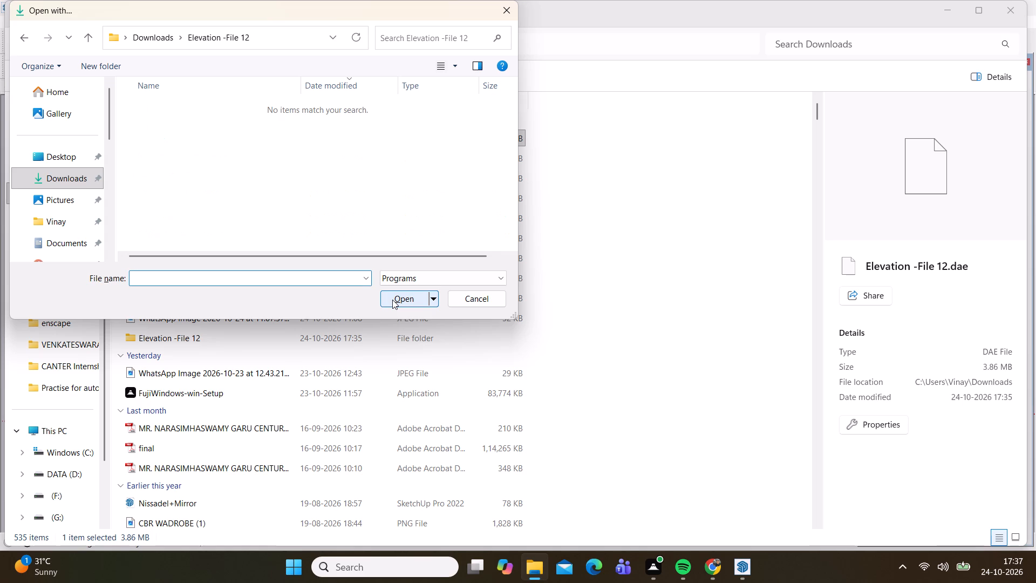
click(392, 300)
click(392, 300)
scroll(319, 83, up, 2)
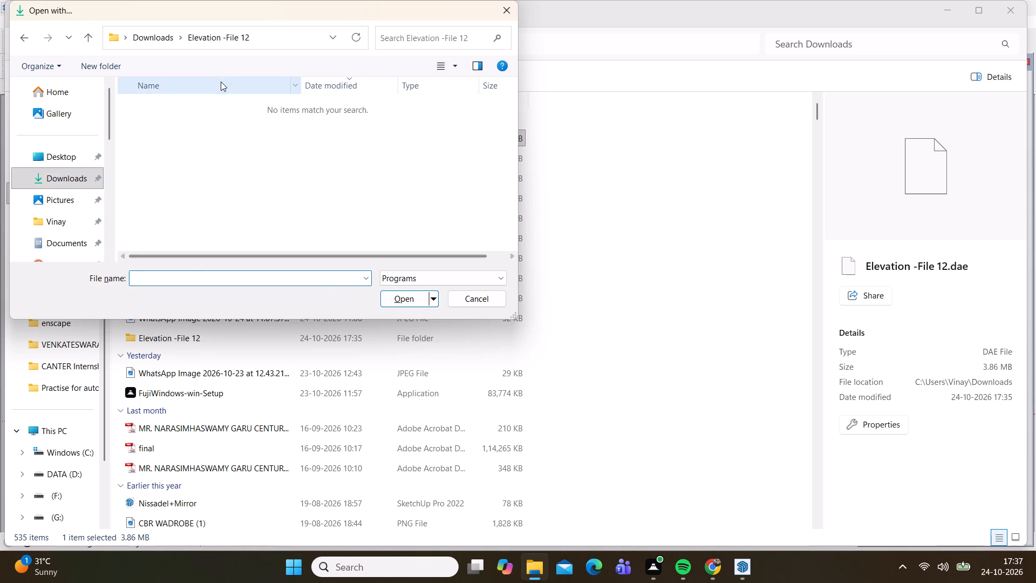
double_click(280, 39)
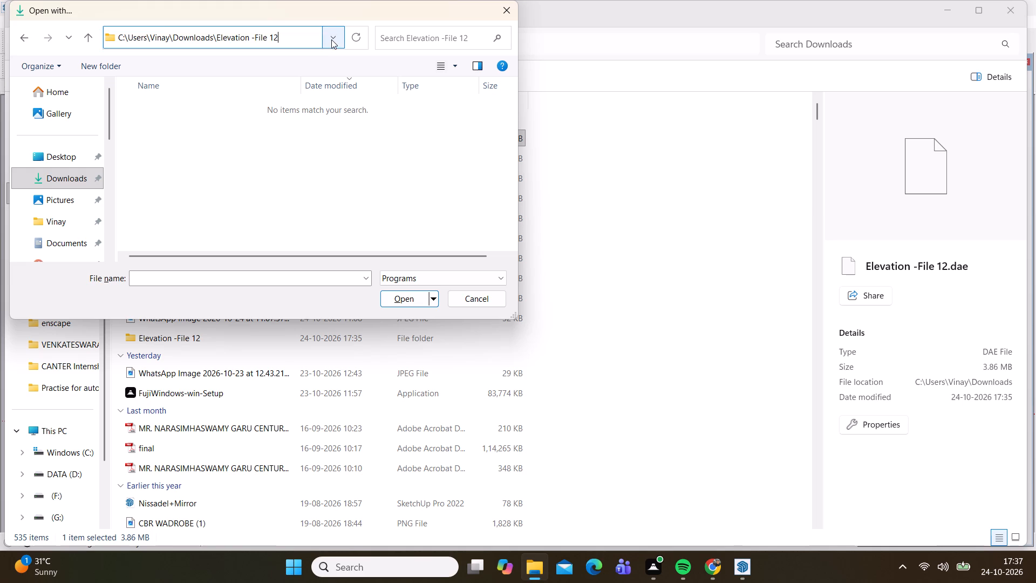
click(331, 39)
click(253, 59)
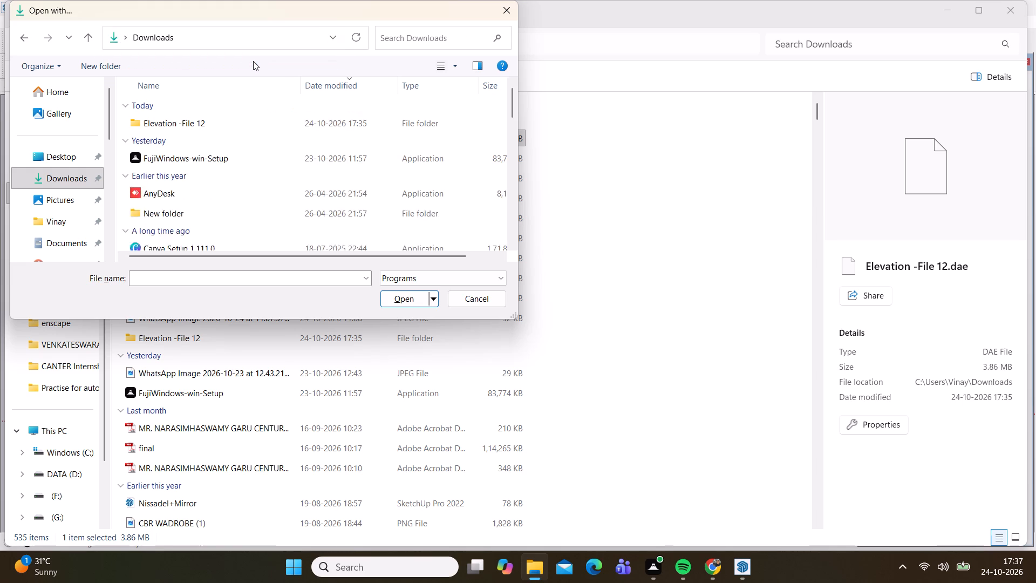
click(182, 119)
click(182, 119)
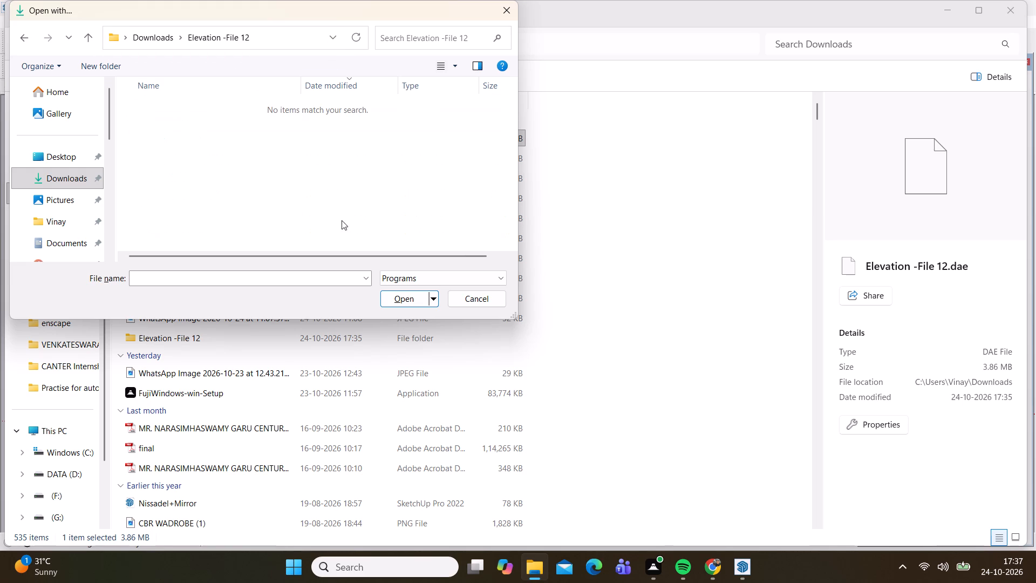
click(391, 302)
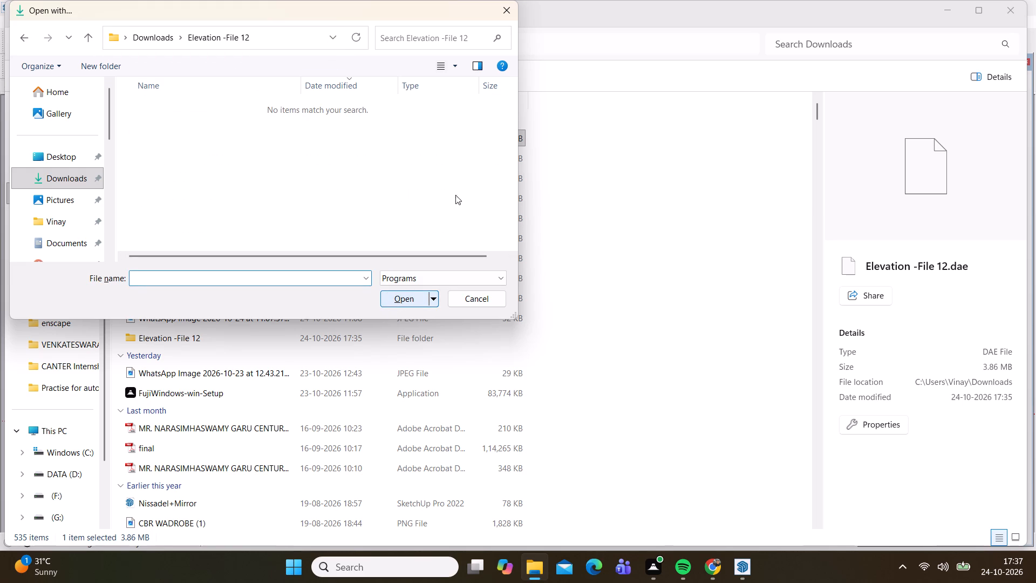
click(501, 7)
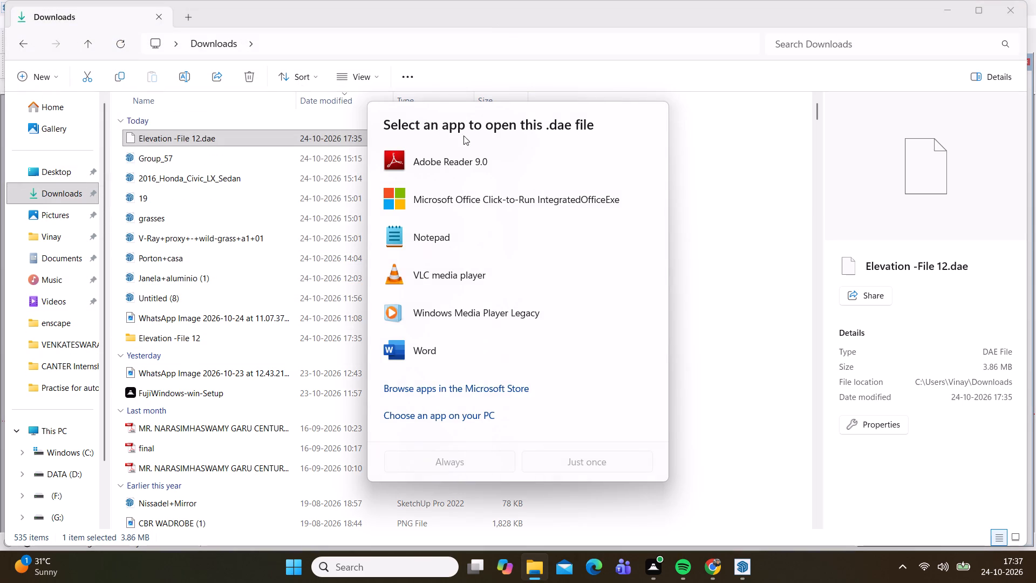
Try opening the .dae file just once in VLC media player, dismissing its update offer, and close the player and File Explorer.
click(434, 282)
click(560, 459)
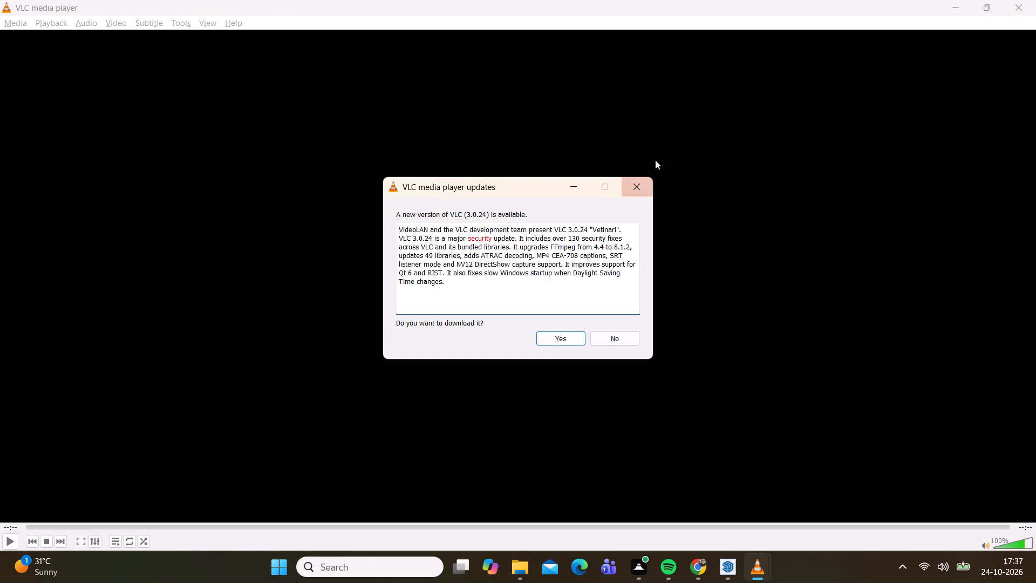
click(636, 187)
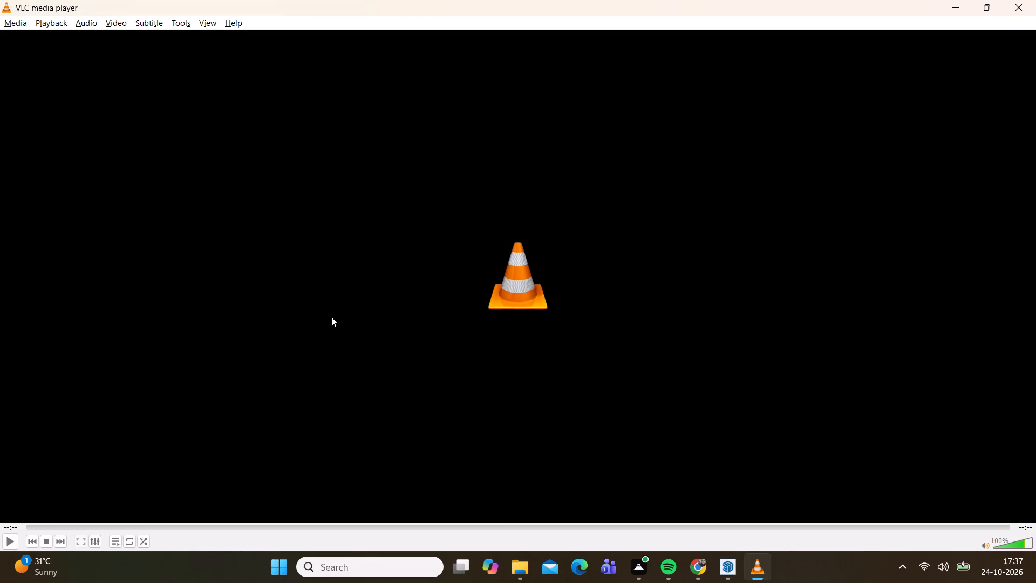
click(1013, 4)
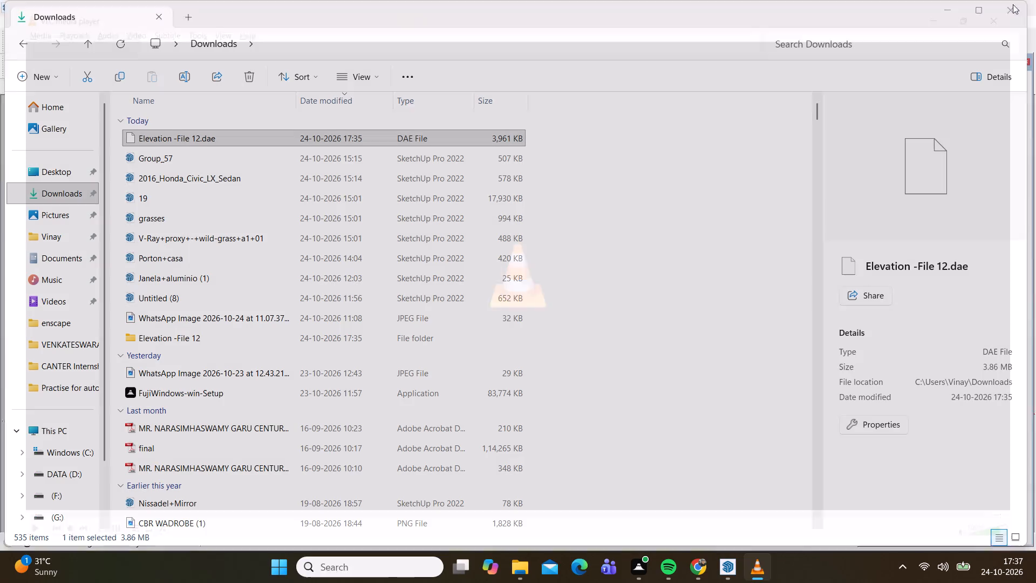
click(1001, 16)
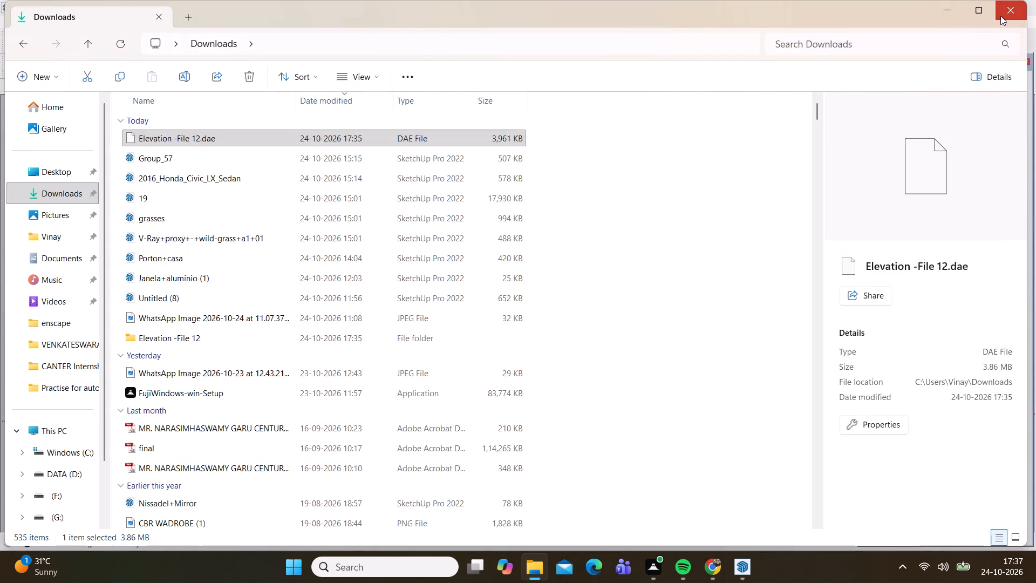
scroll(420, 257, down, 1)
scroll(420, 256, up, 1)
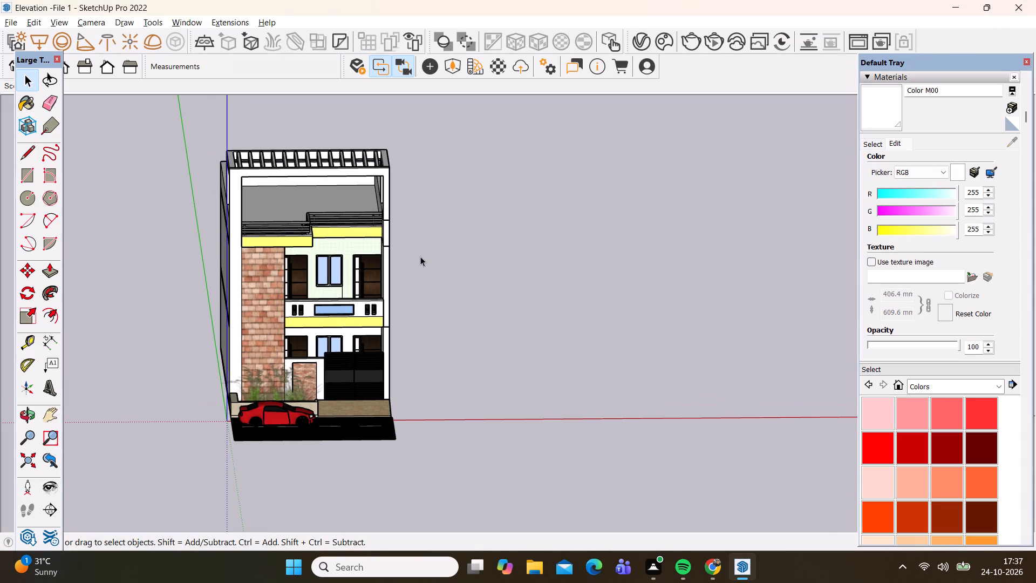
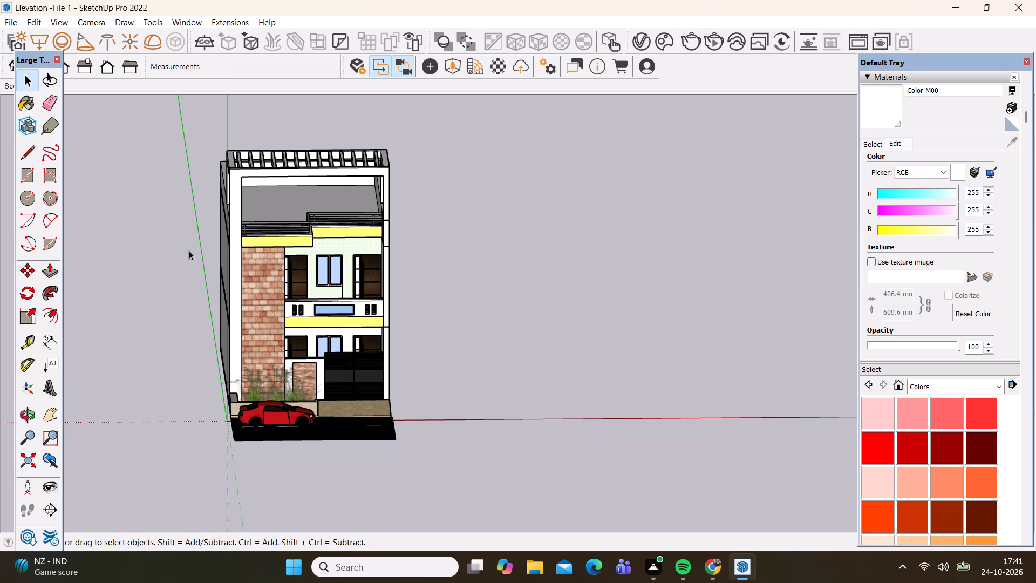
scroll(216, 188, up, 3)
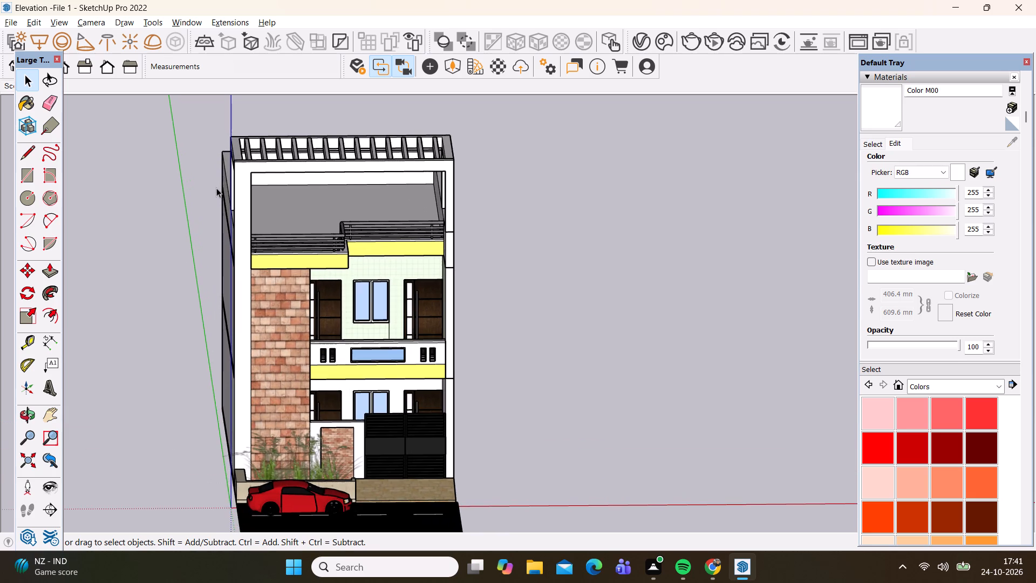
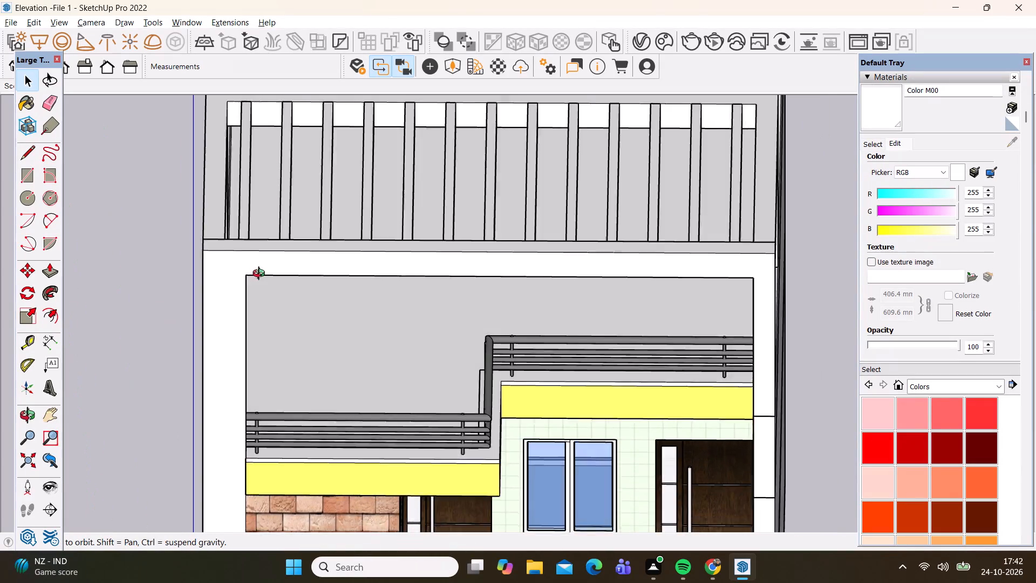
Inspect the rooftop pergola's slats one by one along its full width, selecting each in turn.
scroll(223, 206, up, 3)
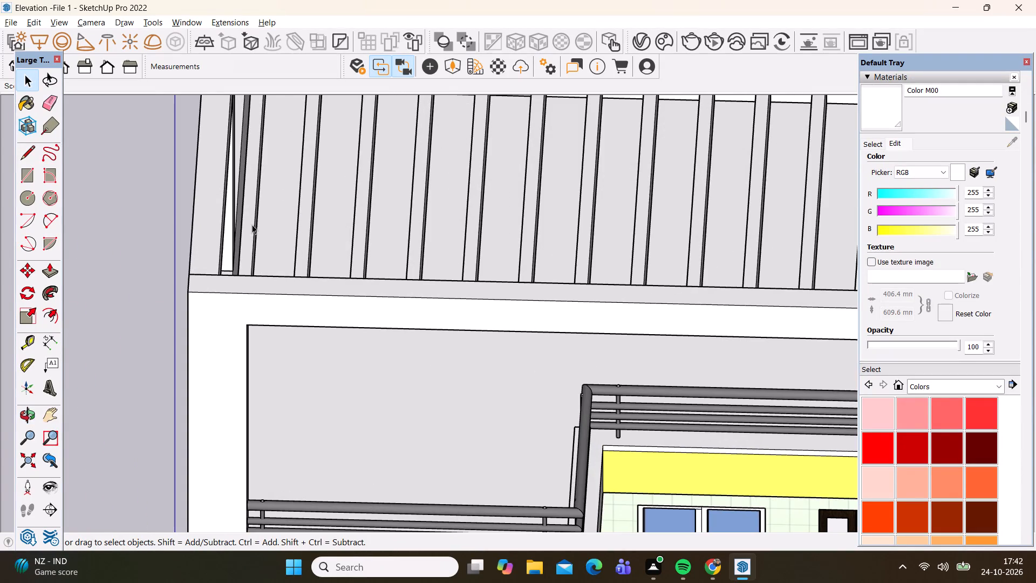
click(250, 225)
click(298, 247)
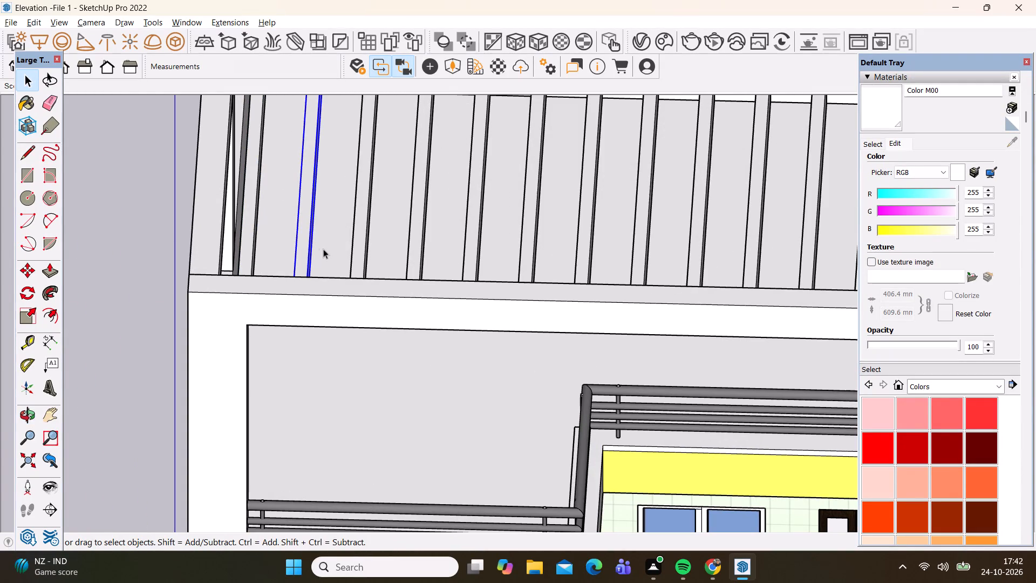
click(353, 243)
click(418, 248)
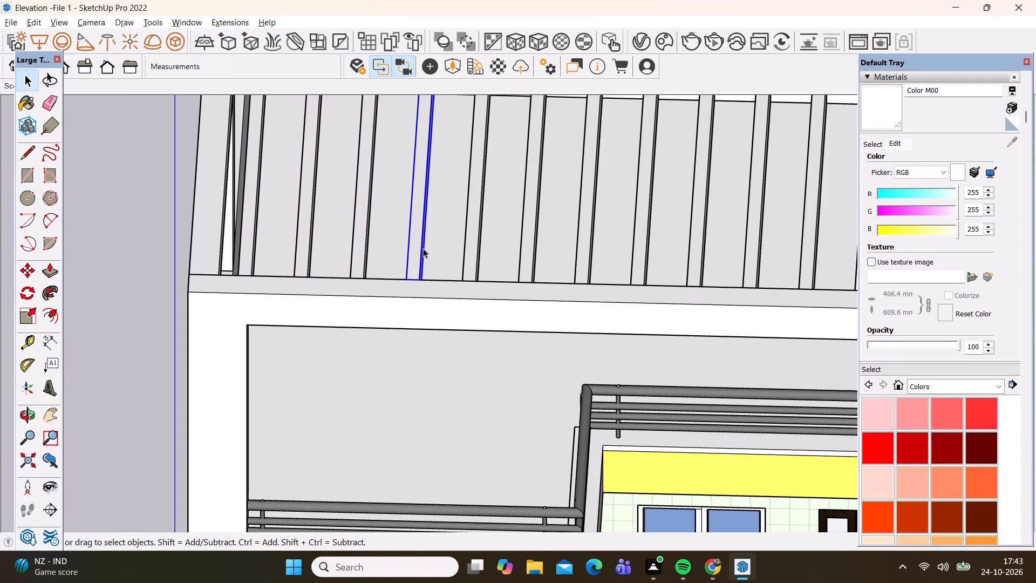
click(472, 247)
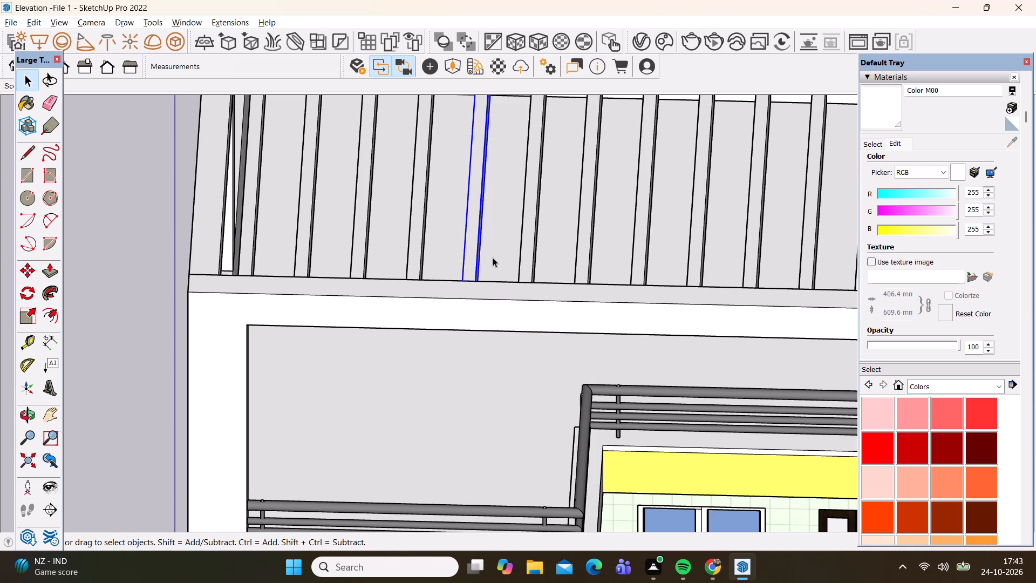
click(521, 269)
click(588, 260)
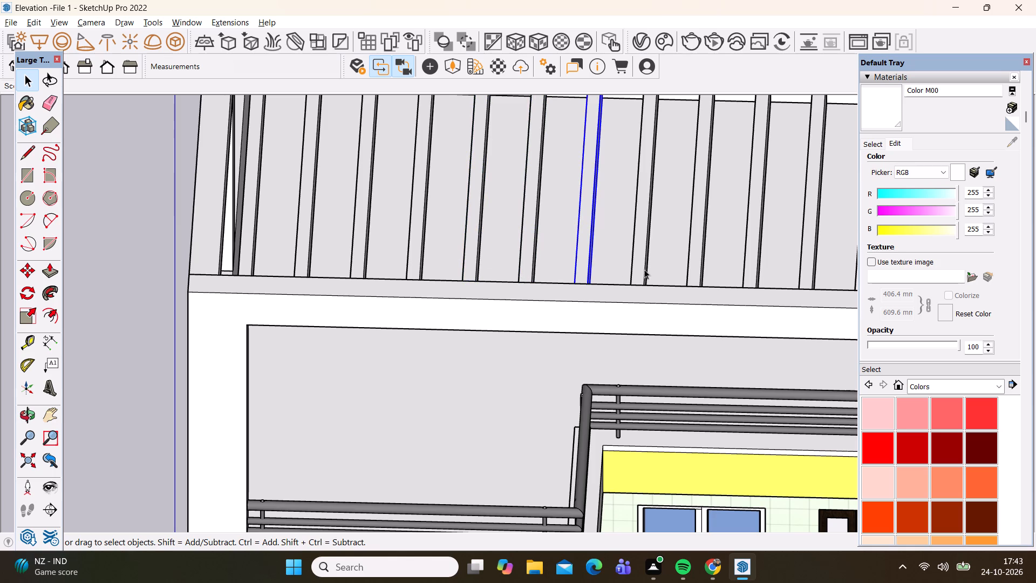
click(646, 268)
click(690, 270)
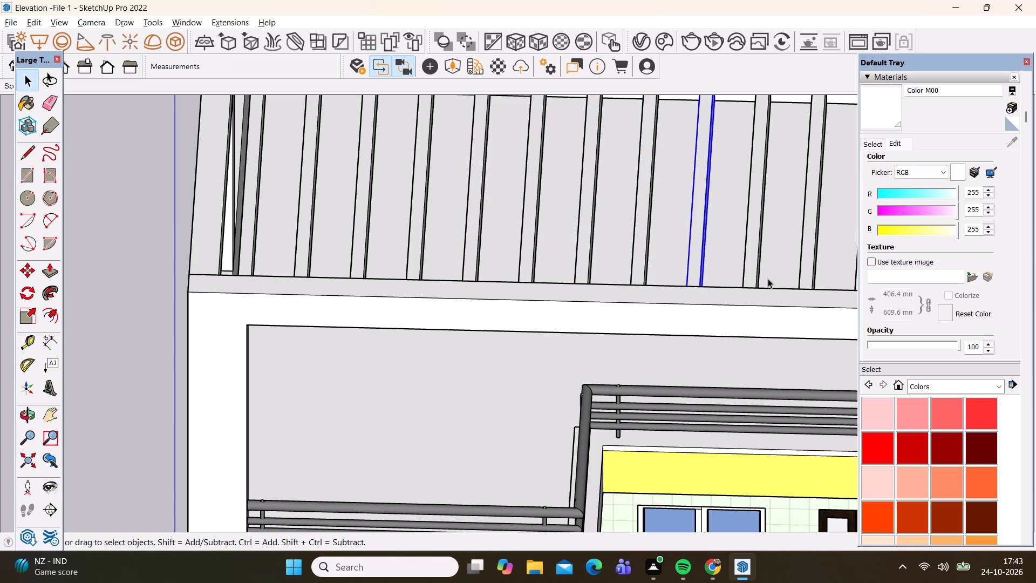
click(748, 272)
click(810, 266)
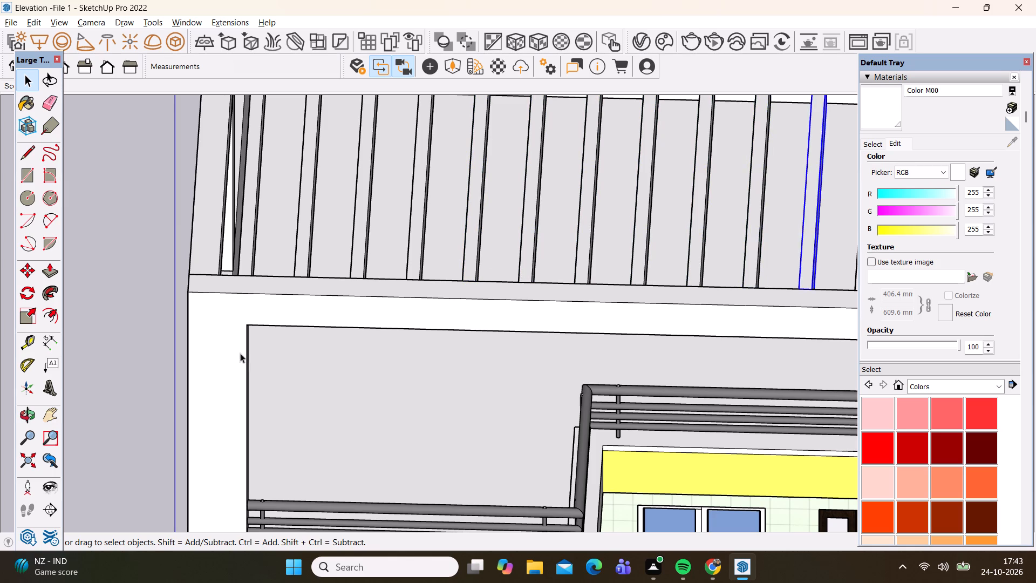
scroll(225, 353, down, 5)
scroll(581, 300, up, 4)
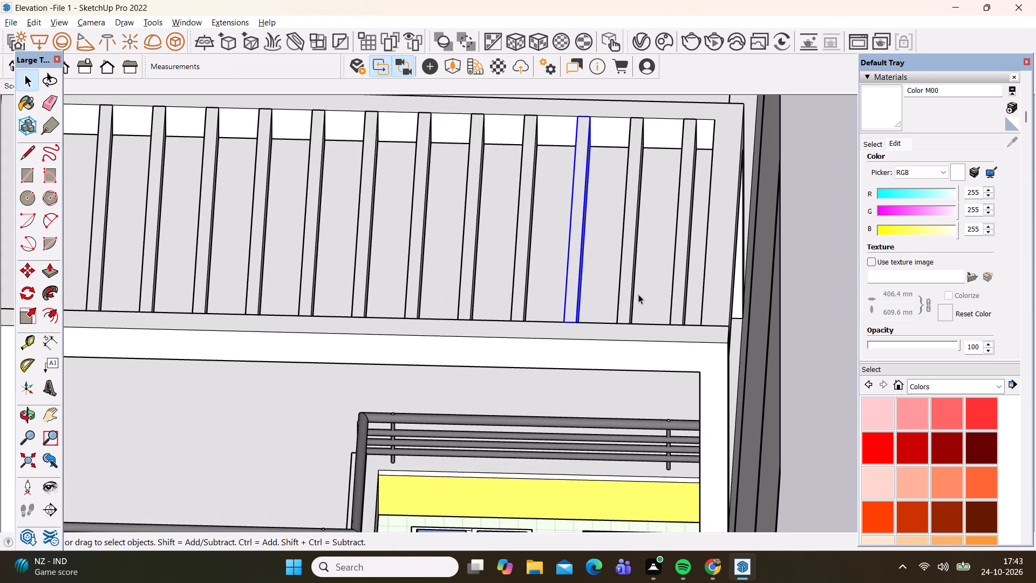
click(627, 290)
click(682, 283)
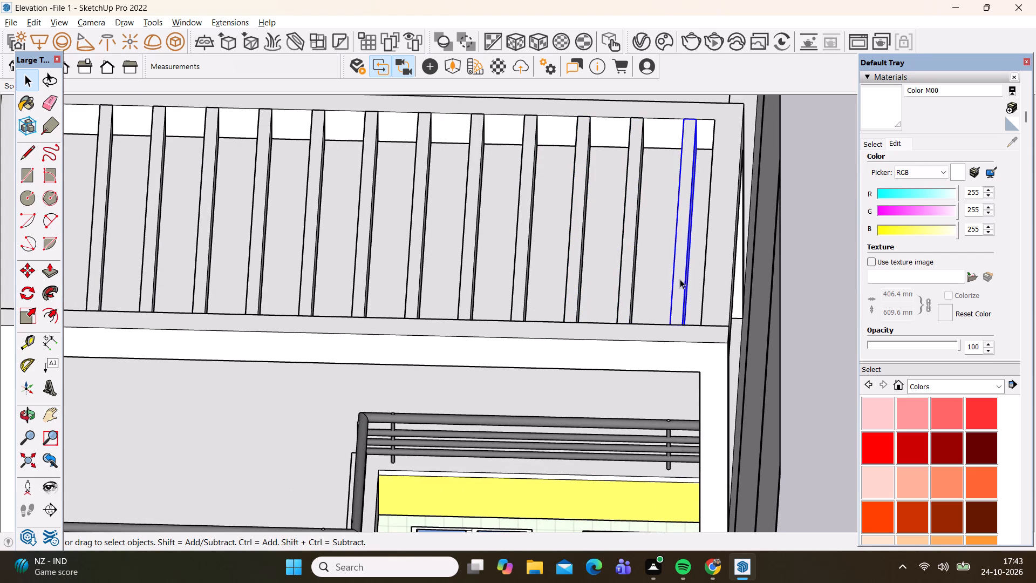
Examine the pergola's frame and slats from the underside and from above, and clear the slat selection.
scroll(643, 246, down, 9)
scroll(342, 242, up, 3)
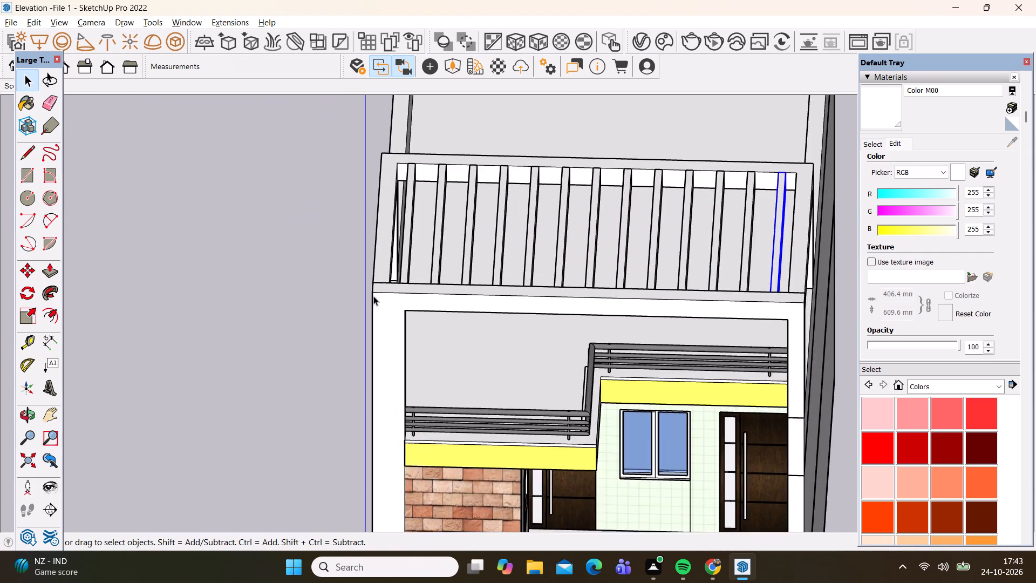
scroll(373, 296, up, 6)
middle_drag(335, 356, 217, 162)
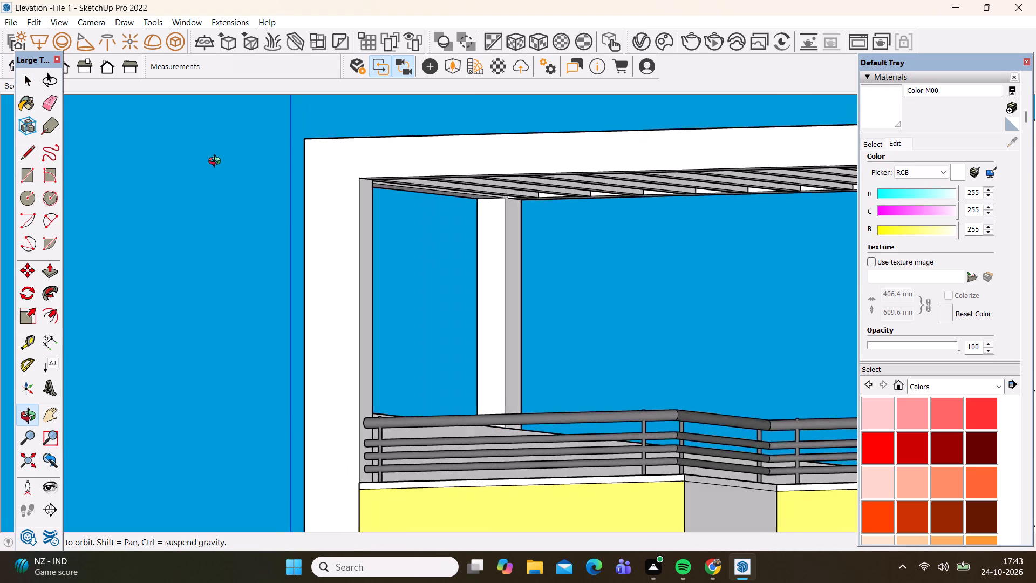
middle_drag(217, 162, 194, 162)
scroll(254, 236, down, 5)
scroll(482, 192, up, 1)
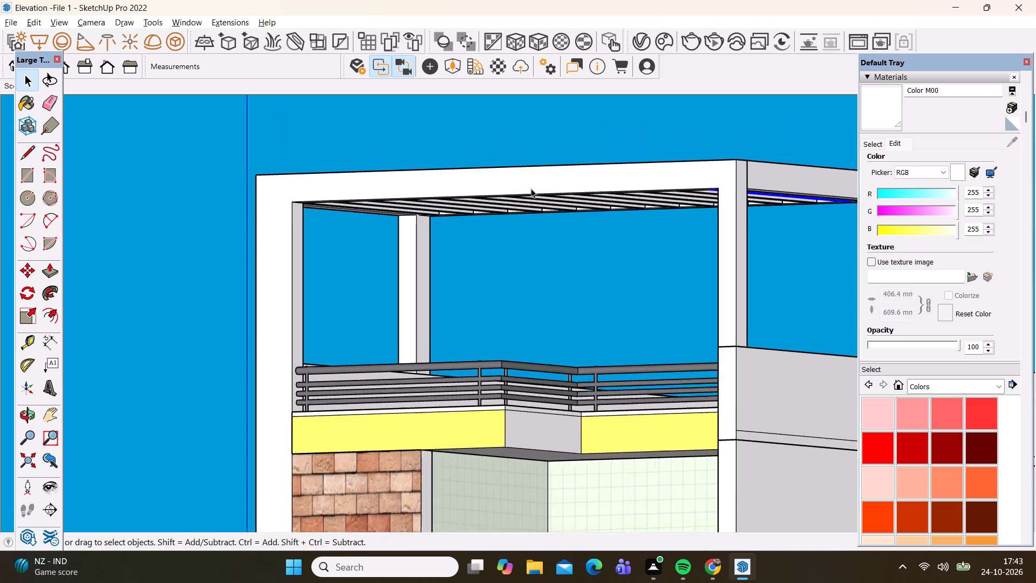
scroll(531, 188, up, 2)
scroll(242, 312, down, 3)
scroll(646, 191, up, 2)
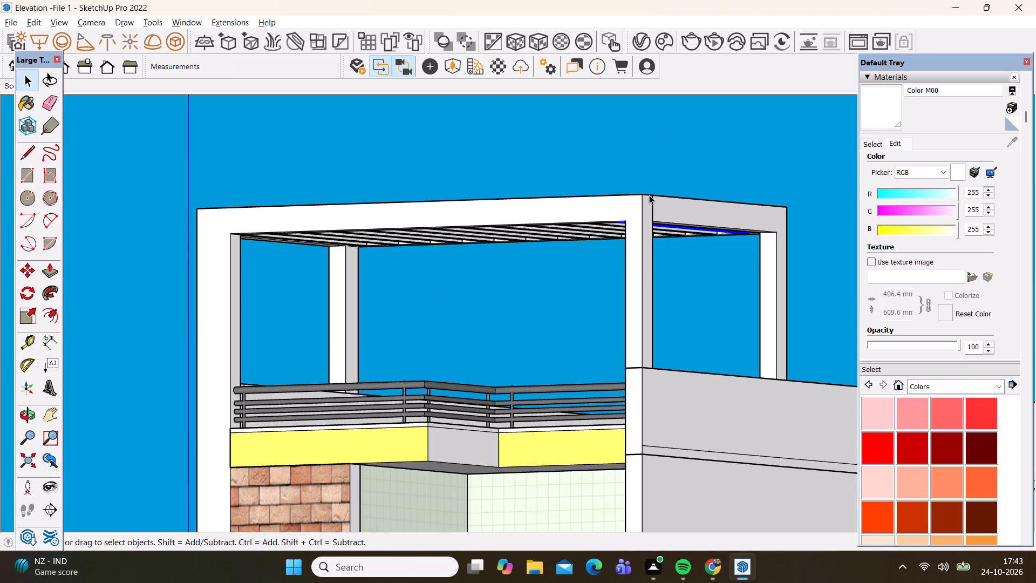
scroll(649, 195, up, 4)
middle_drag(593, 299, 681, 206)
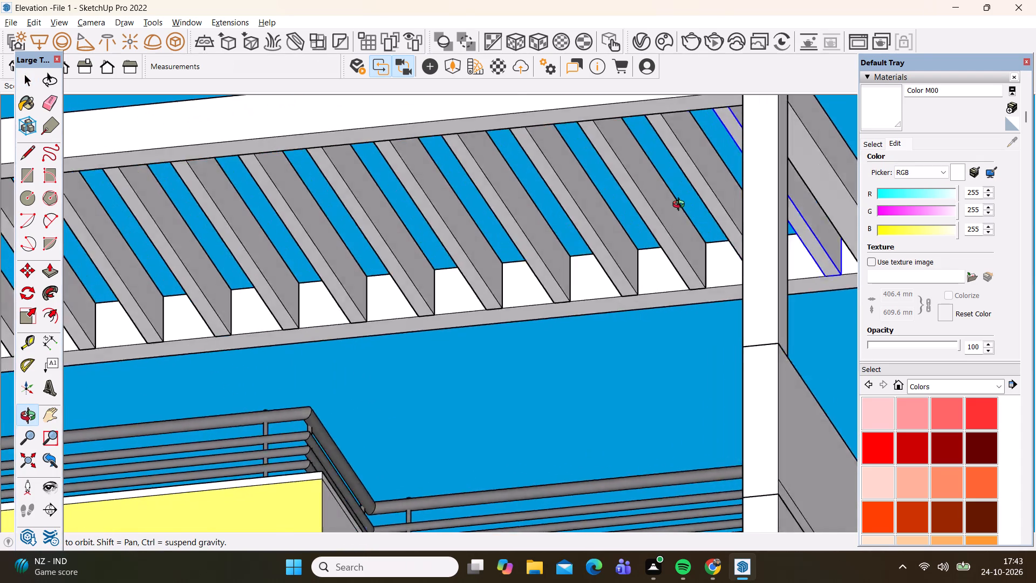
middle_drag(681, 206, 685, 392)
scroll(707, 247, down, 1)
scroll(670, 214, down, 11)
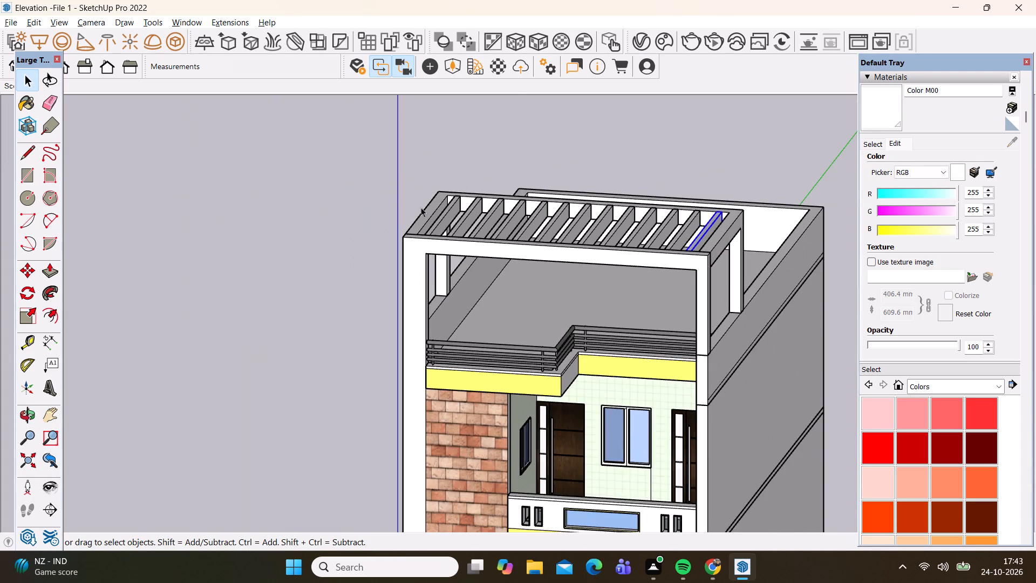
scroll(419, 182, up, 7)
scroll(279, 265, down, 7)
middle_drag(640, 199, 630, 241)
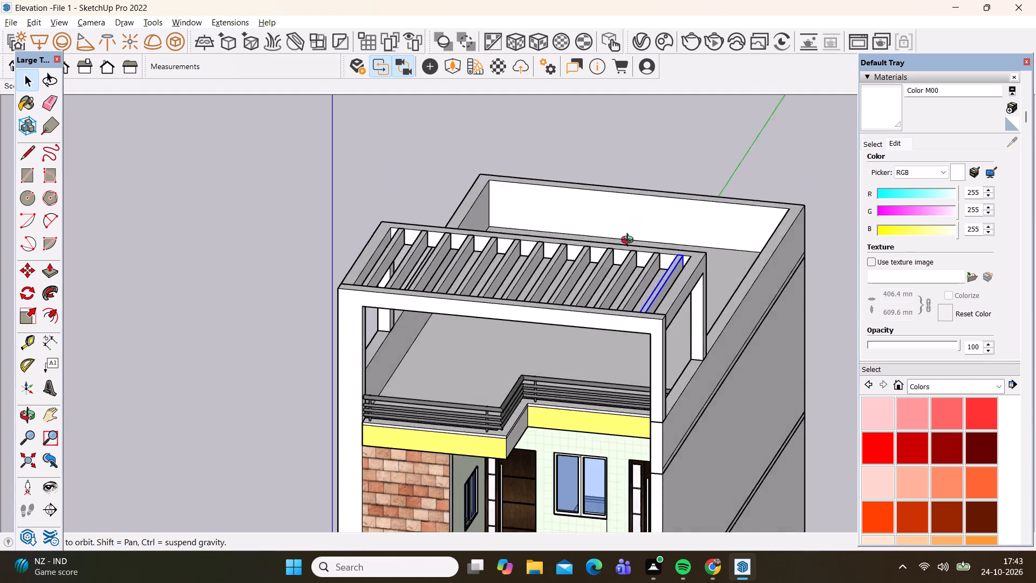
middle_drag(630, 241, 617, 310)
scroll(629, 252, down, 1)
click(301, 213)
Check the pergola's slats individually from above, selecting them in sequence across the frame, and clear the selection.
scroll(450, 272, up, 3)
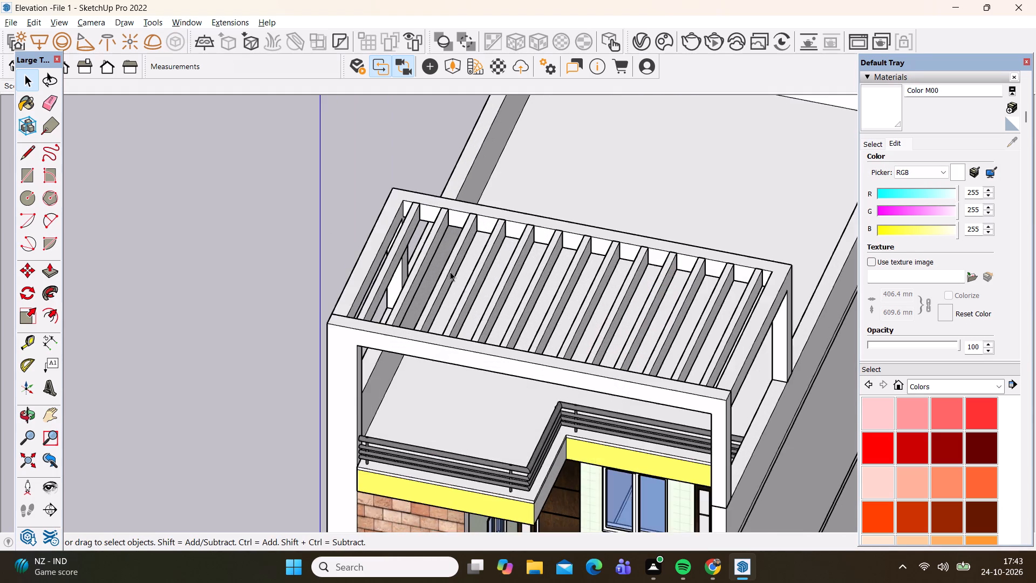
scroll(353, 267, up, 7)
click(404, 277)
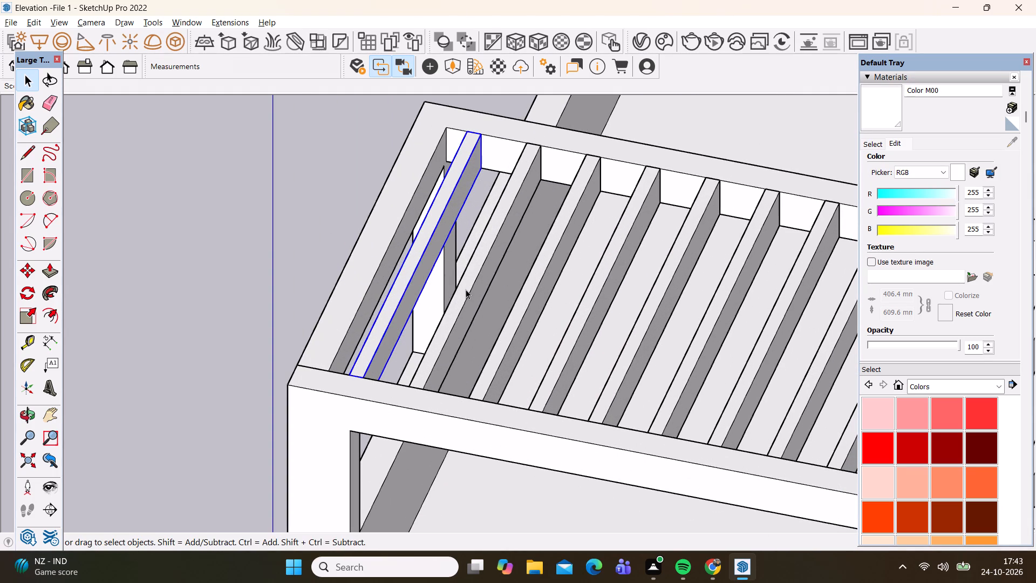
click(466, 290)
click(528, 302)
click(589, 320)
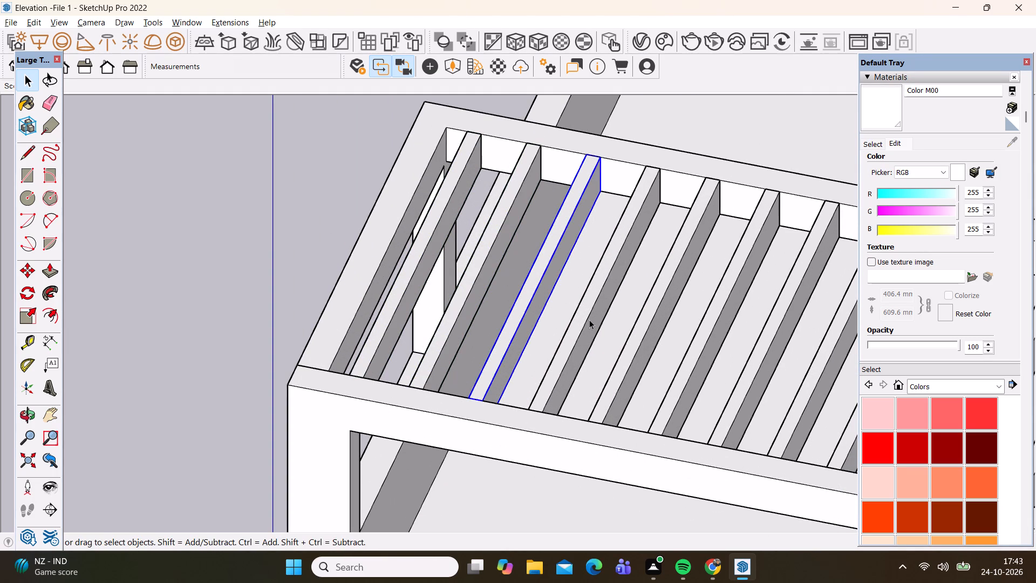
scroll(101, 368, down, 6)
scroll(395, 341, up, 3)
click(415, 336)
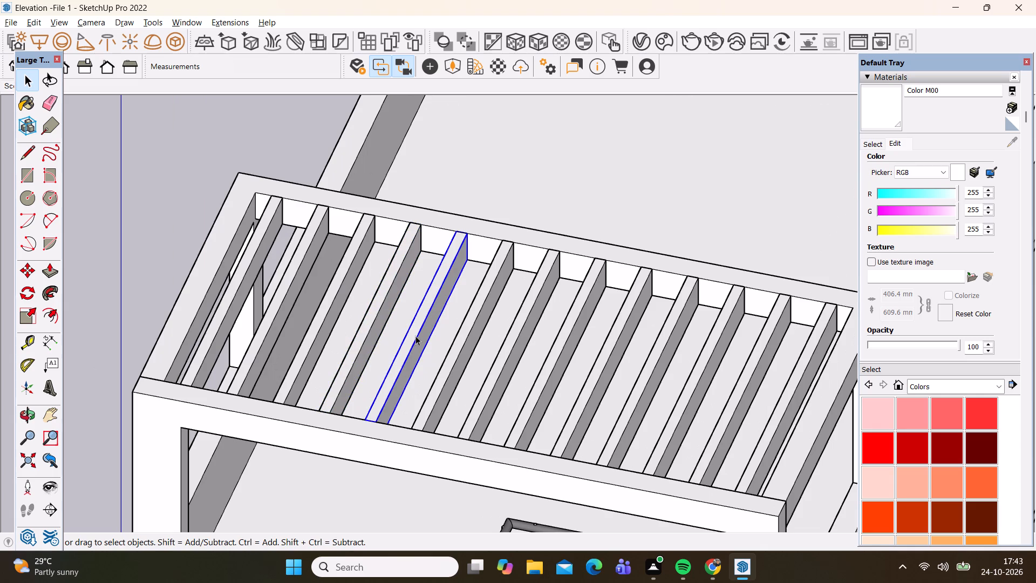
click(461, 334)
click(509, 344)
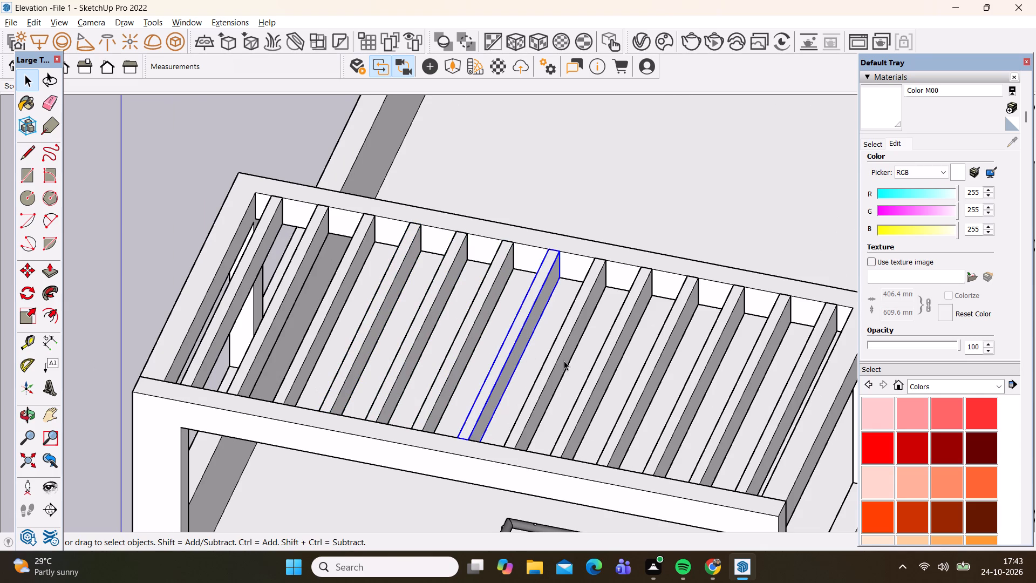
click(554, 354)
click(610, 361)
click(654, 382)
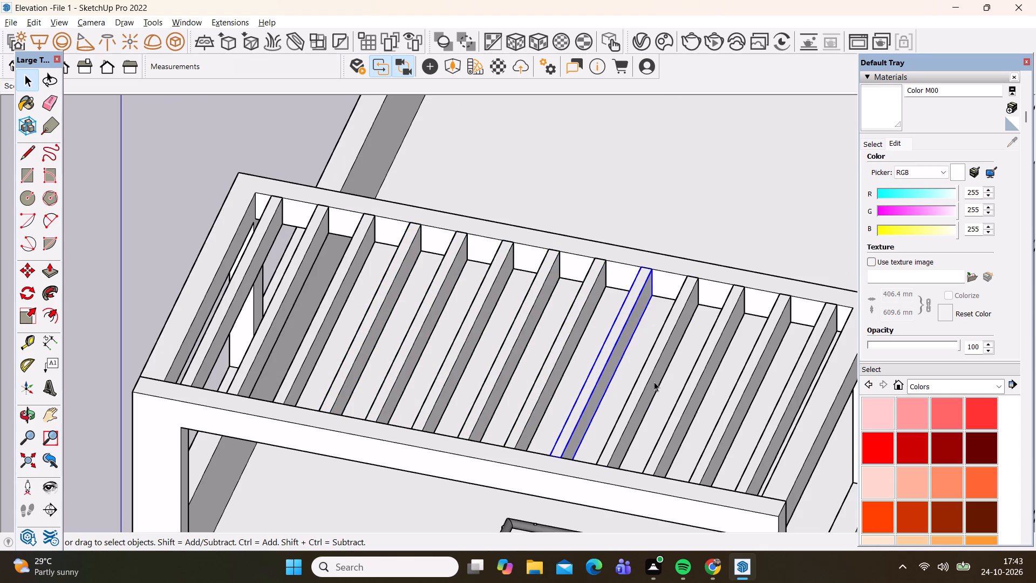
click(691, 390)
click(738, 405)
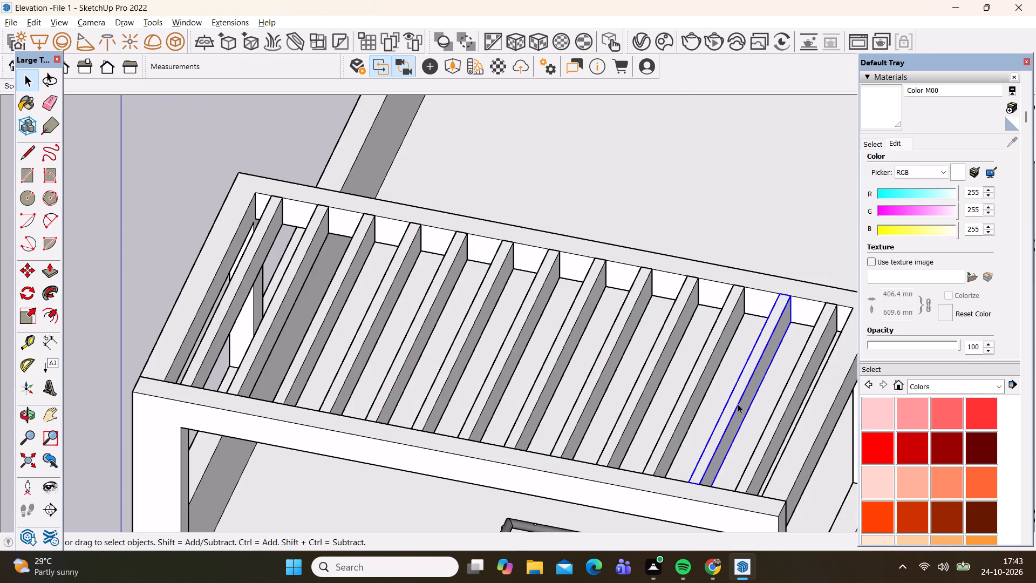
click(771, 428)
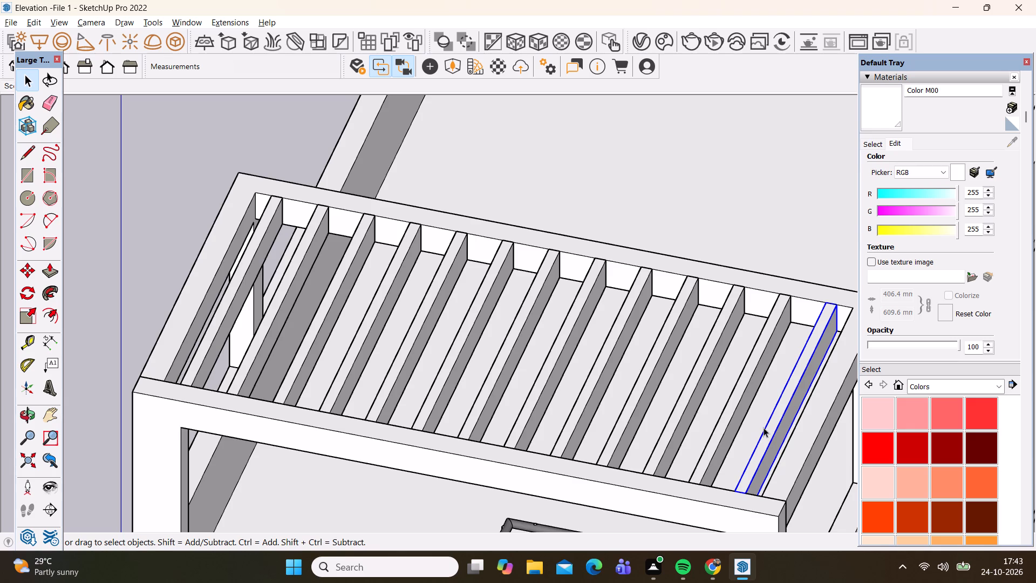
scroll(393, 301, down, 7)
click(124, 267)
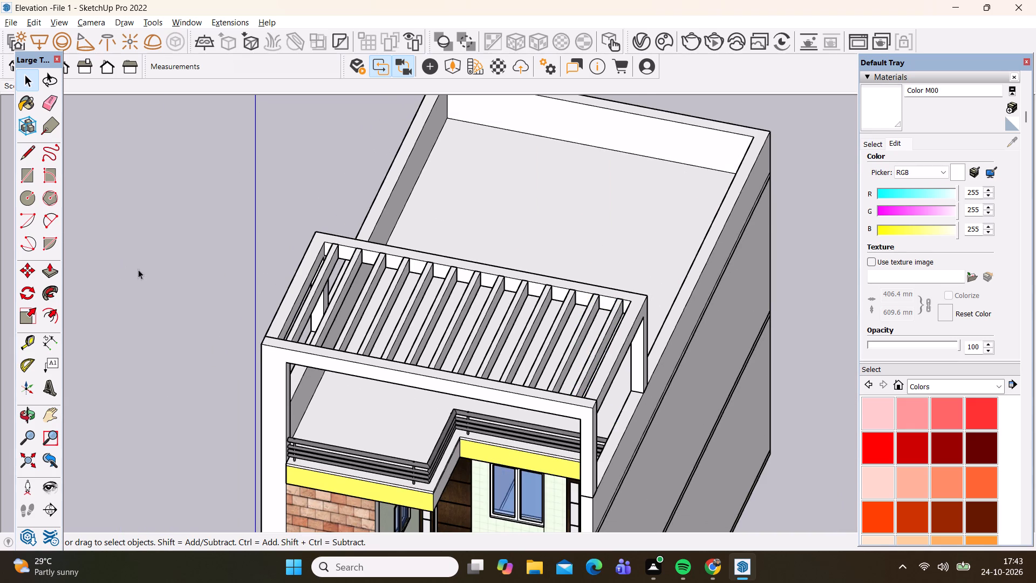
Examine the pergola slats up close, and the terrace railing and upper-floor facade from above and below.
scroll(526, 322, up, 10)
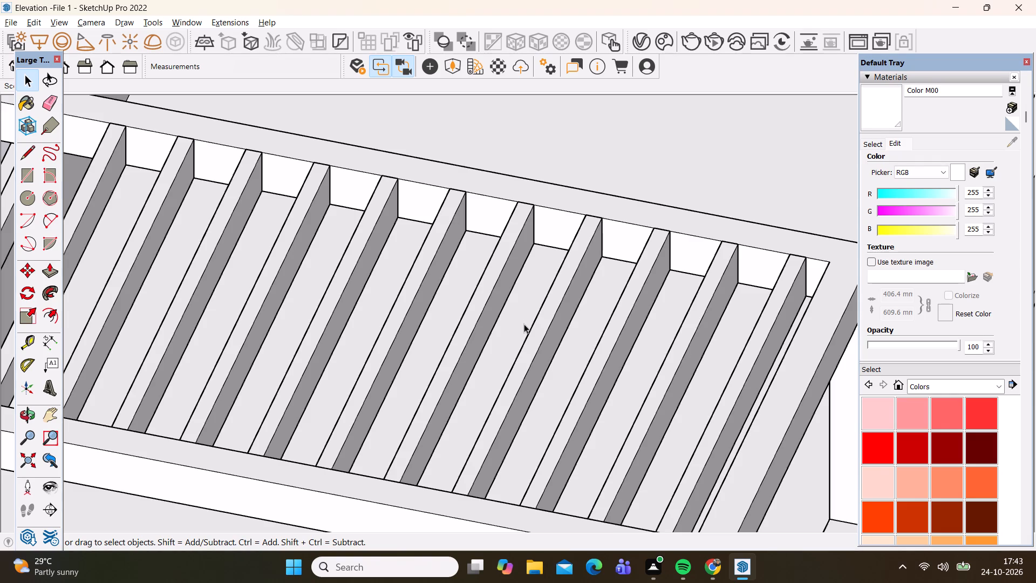
scroll(295, 172, down, 2)
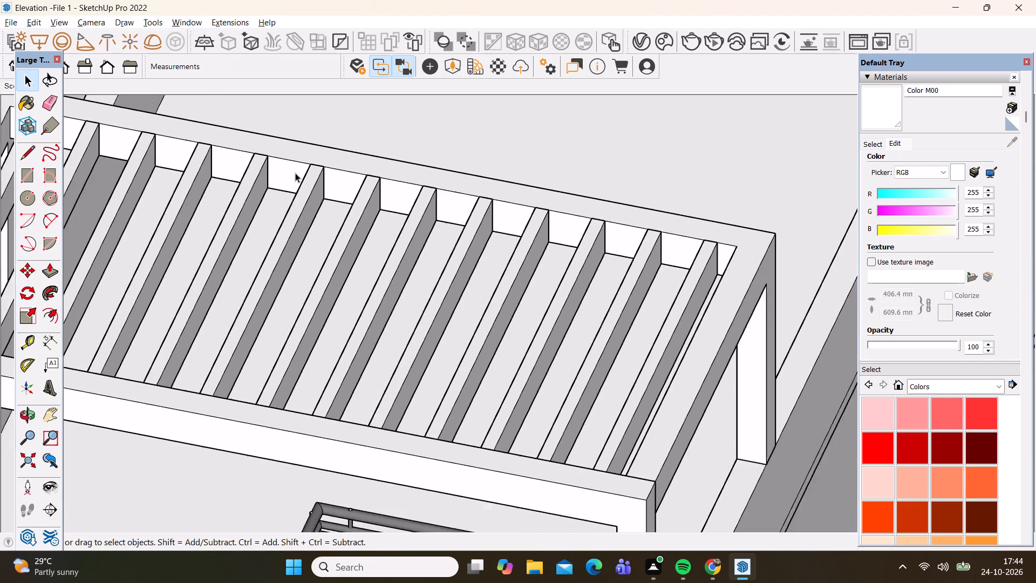
scroll(295, 173, down, 13)
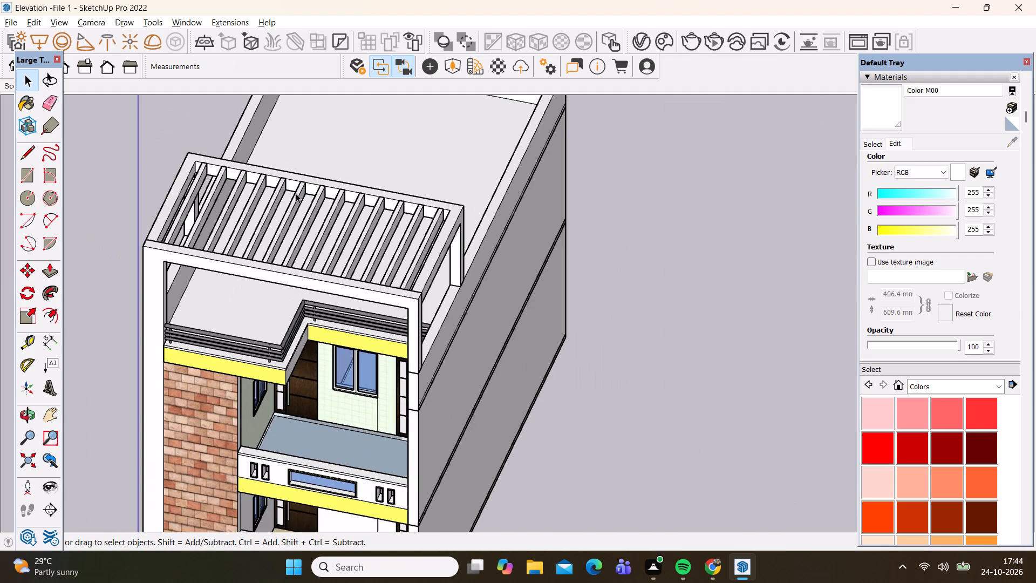
scroll(296, 193, down, 1)
scroll(275, 278, down, 1)
middle_drag(275, 275, 315, 196)
scroll(206, 220, up, 2)
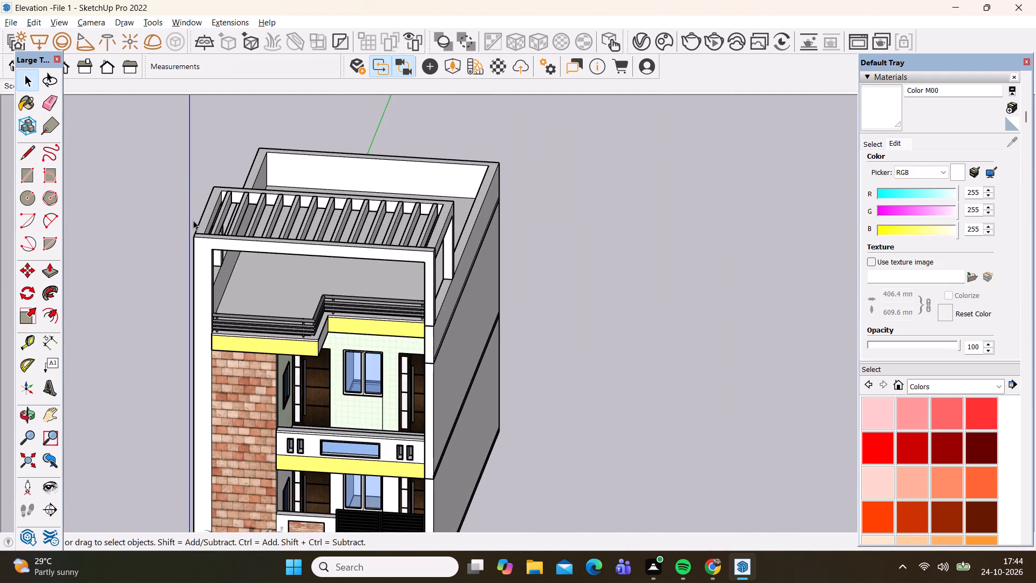
scroll(193, 215, up, 1)
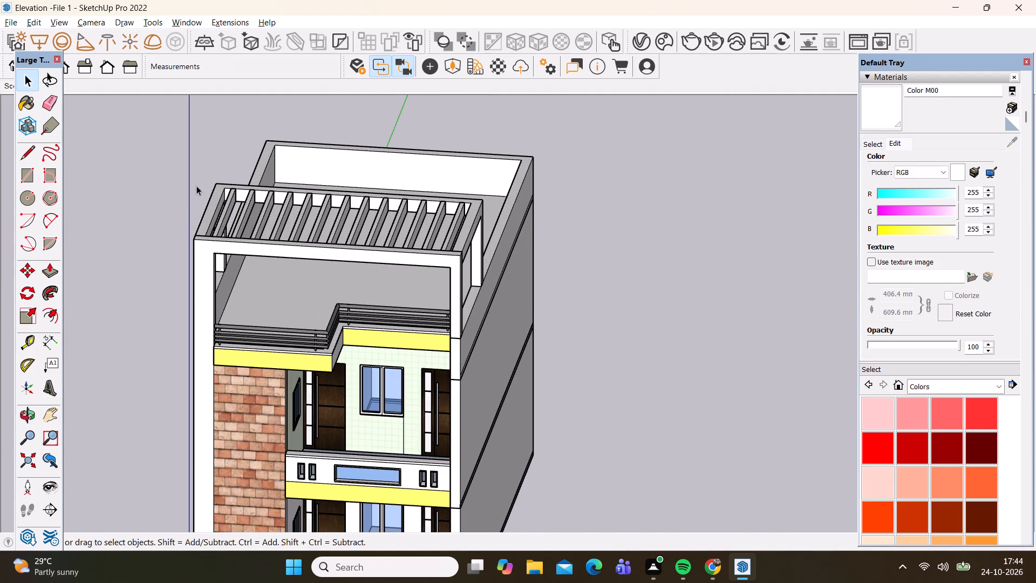
scroll(193, 172, up, 1)
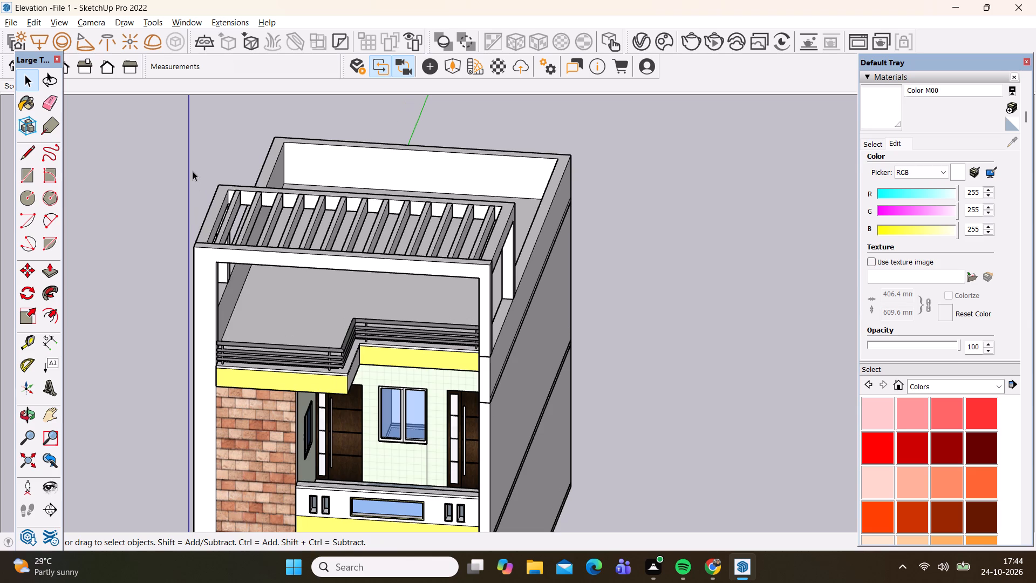
scroll(233, 236, up, 2)
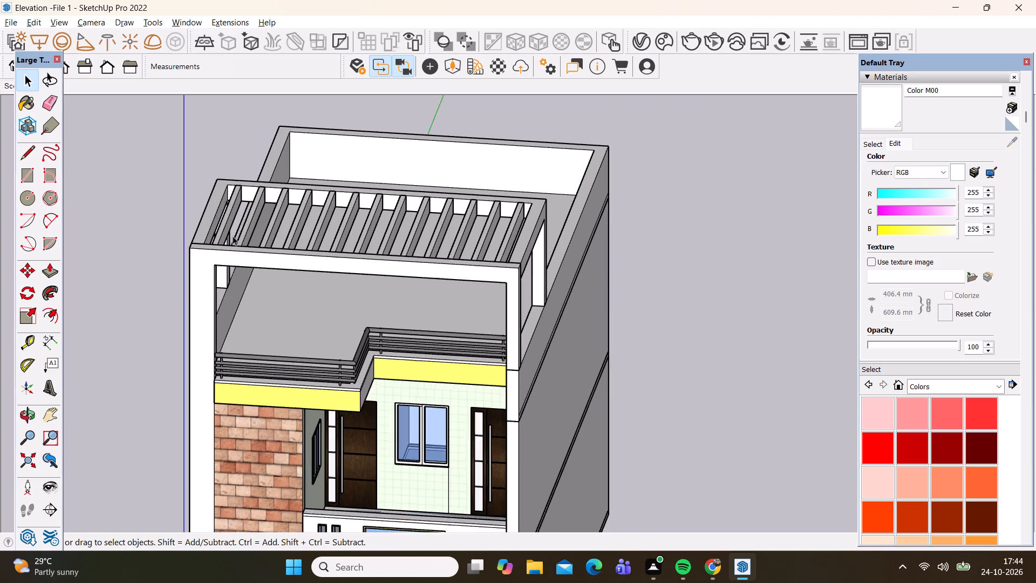
scroll(223, 238, up, 2)
scroll(251, 185, down, 5)
middle_drag(209, 288, 198, 253)
scroll(209, 287, down, 1)
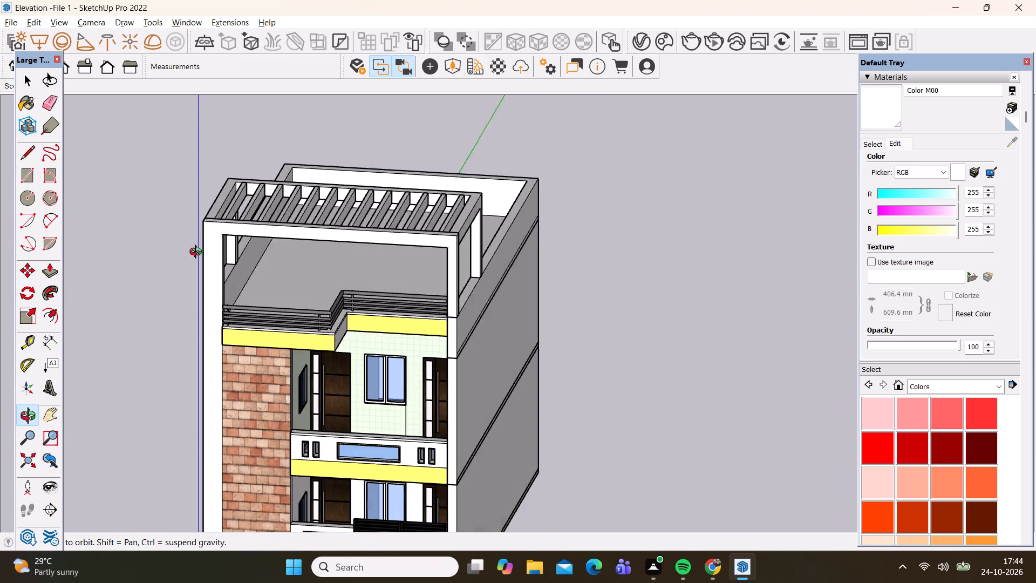
middle_drag(198, 253, 171, 253)
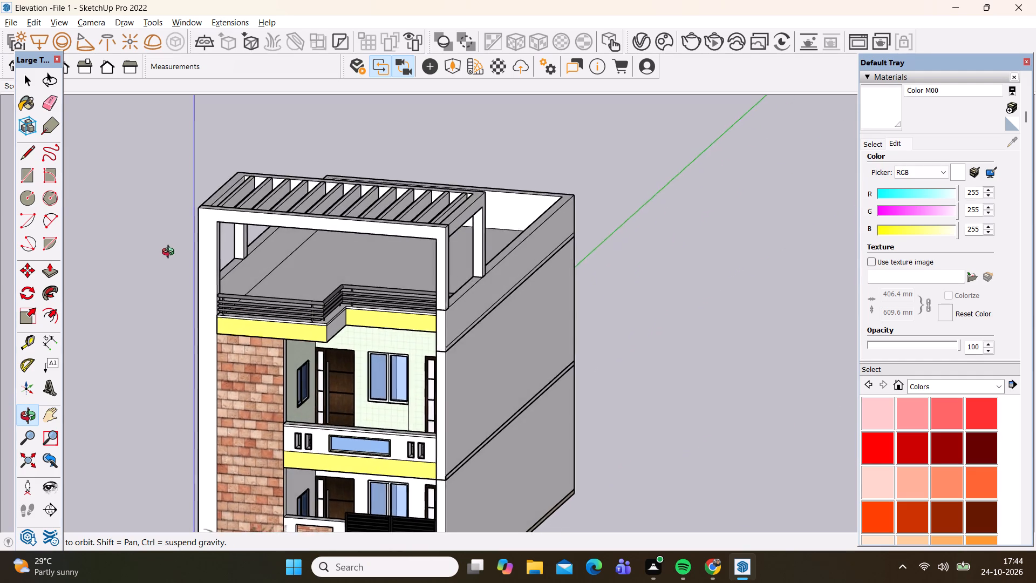
middle_drag(171, 253, 135, 146)
scroll(208, 203, up, 2)
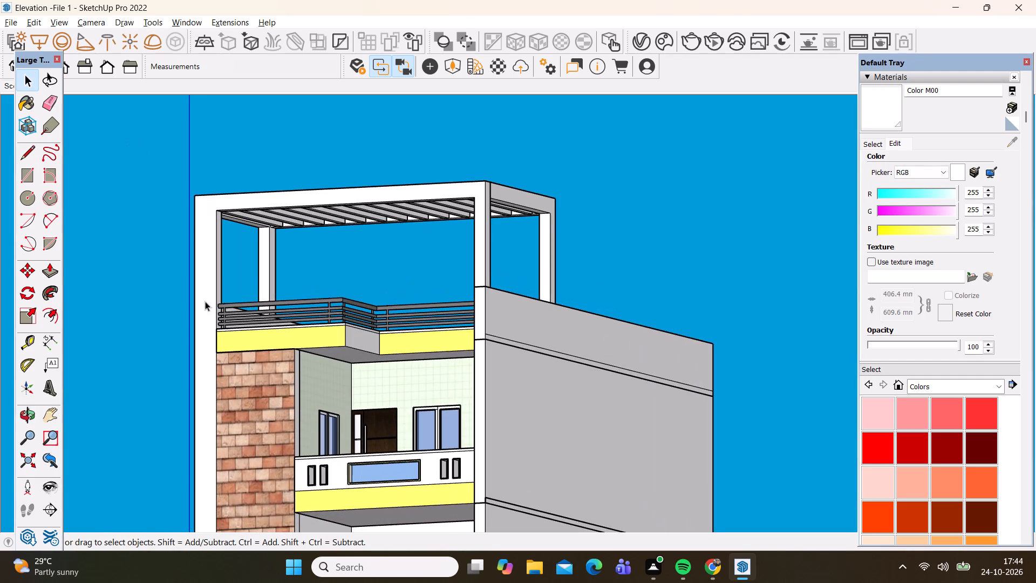
Examine the rooftop pergola's slats and front beam from below, up close and at a distance.
middle_drag(205, 295, 240, 180)
scroll(210, 177, up, 2)
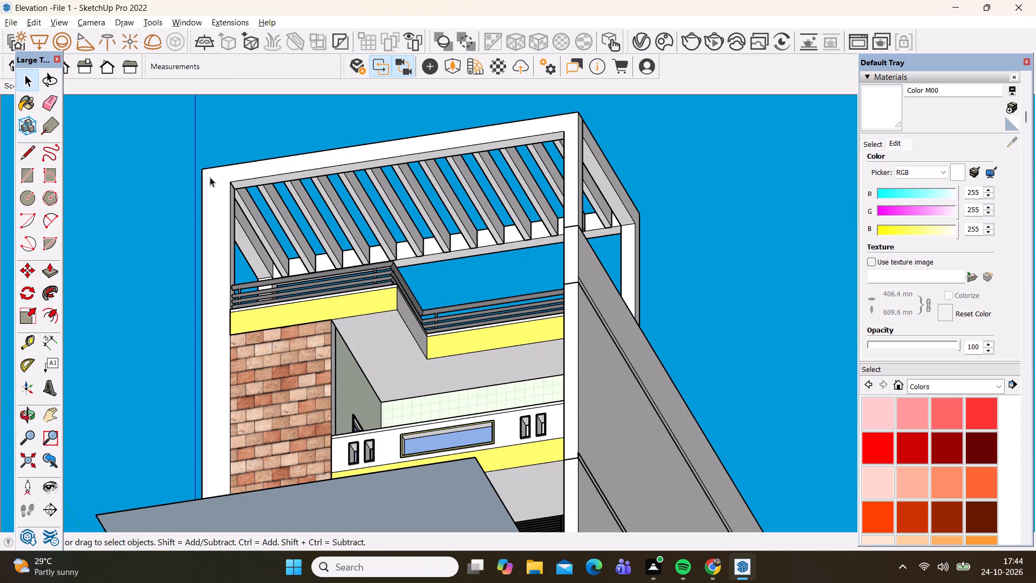
scroll(208, 157, up, 4)
scroll(182, 173, down, 2)
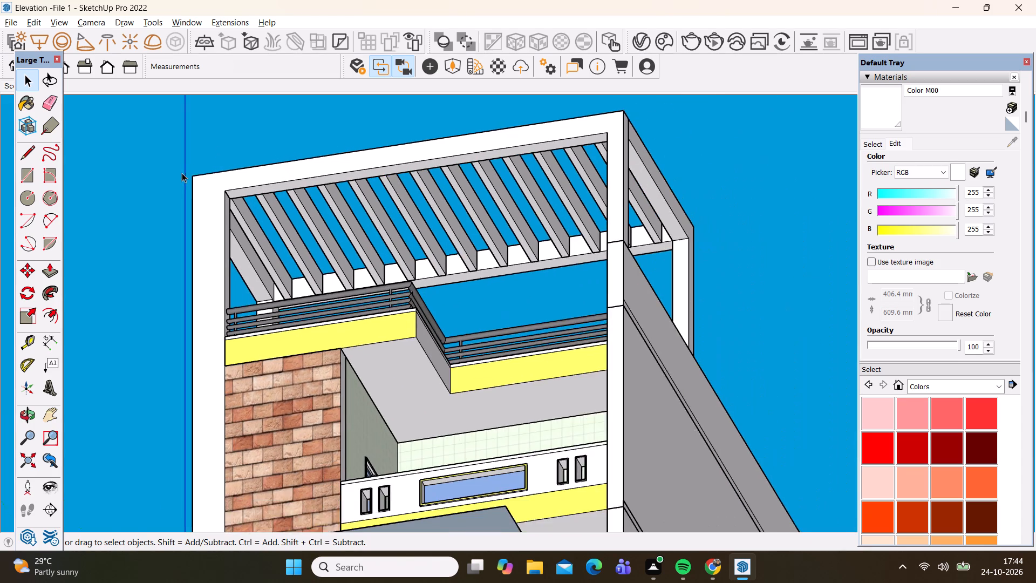
scroll(182, 173, down, 2)
scroll(537, 94, up, 5)
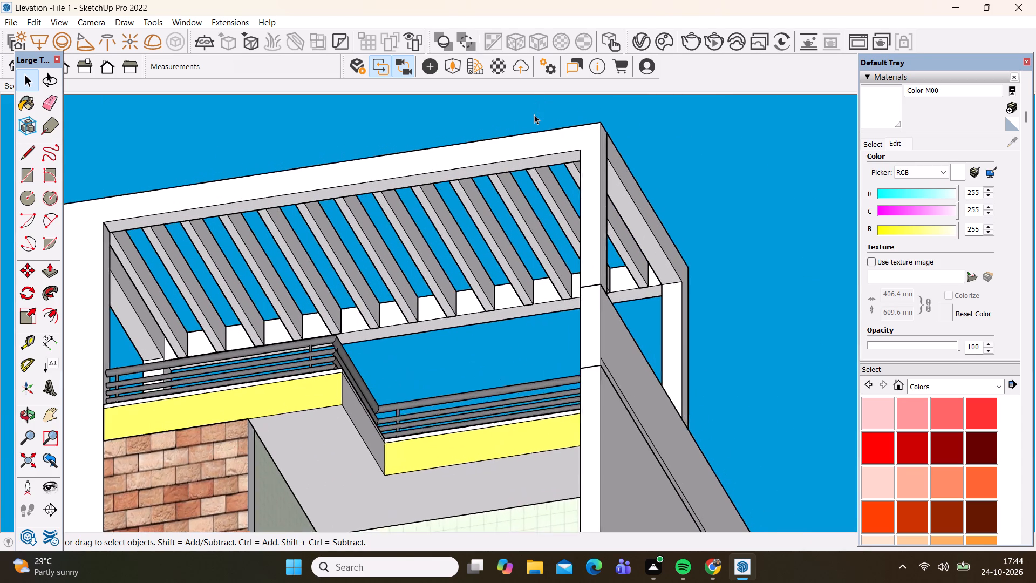
scroll(534, 114, up, 1)
scroll(534, 114, down, 2)
middle_drag(439, 140, 452, 132)
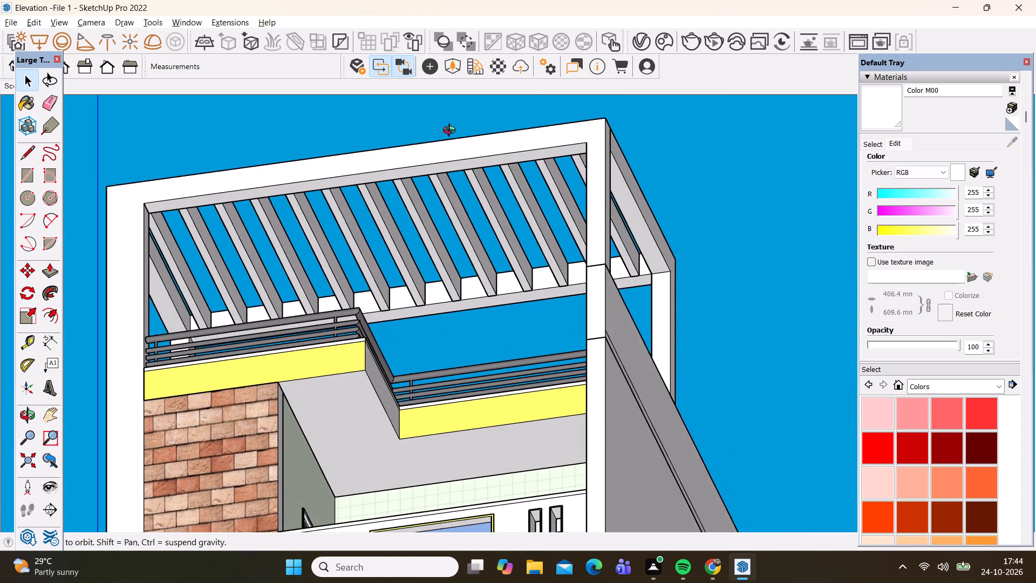
middle_drag(452, 132, 453, 121)
scroll(560, 105, up, 2)
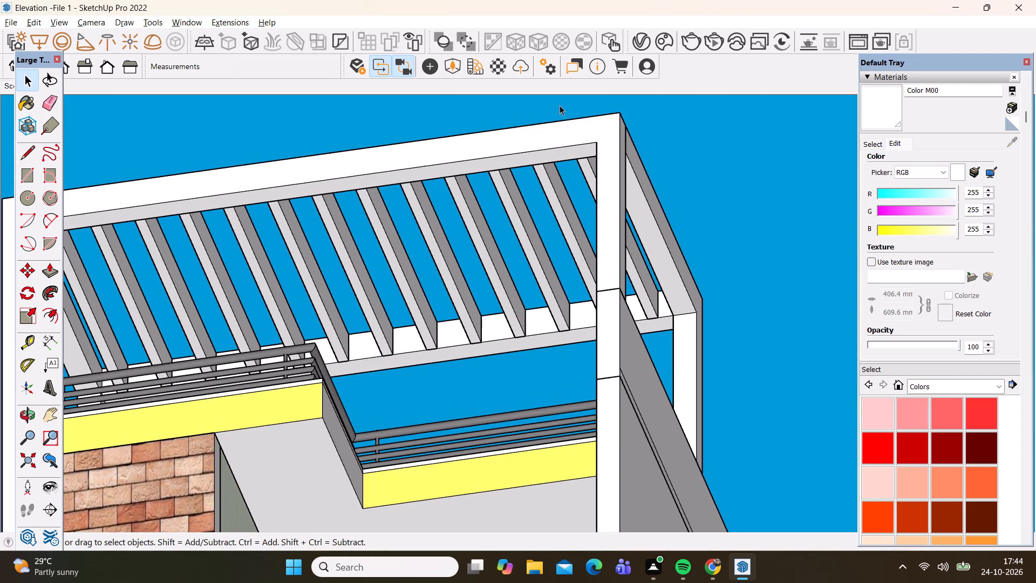
scroll(560, 105, down, 2)
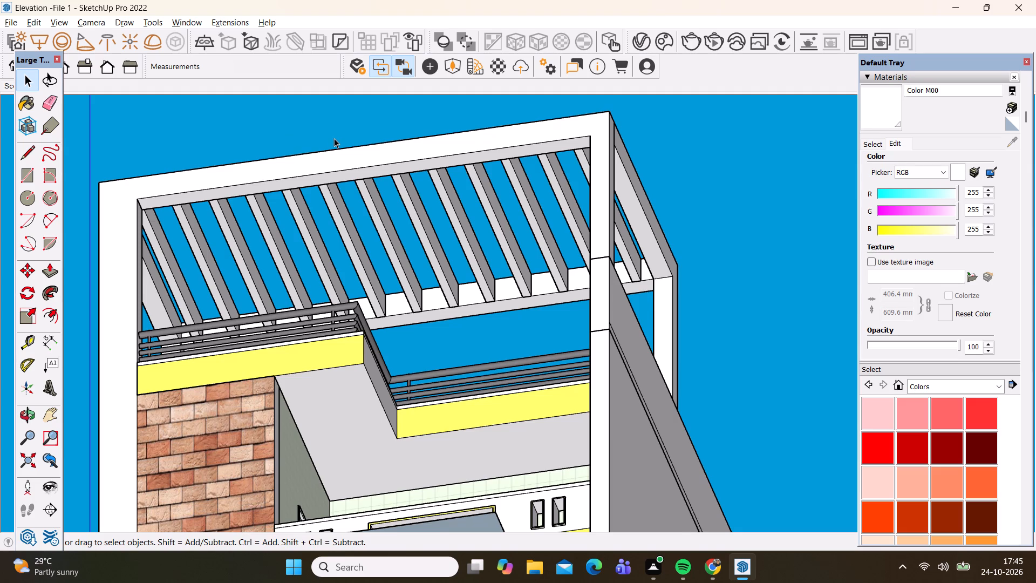
scroll(335, 138, down, 2)
Inspect the pergola's underside and corner posts from progressively shallower angles, including the junction above the terrace railing.
middle_drag(335, 137, 339, 174)
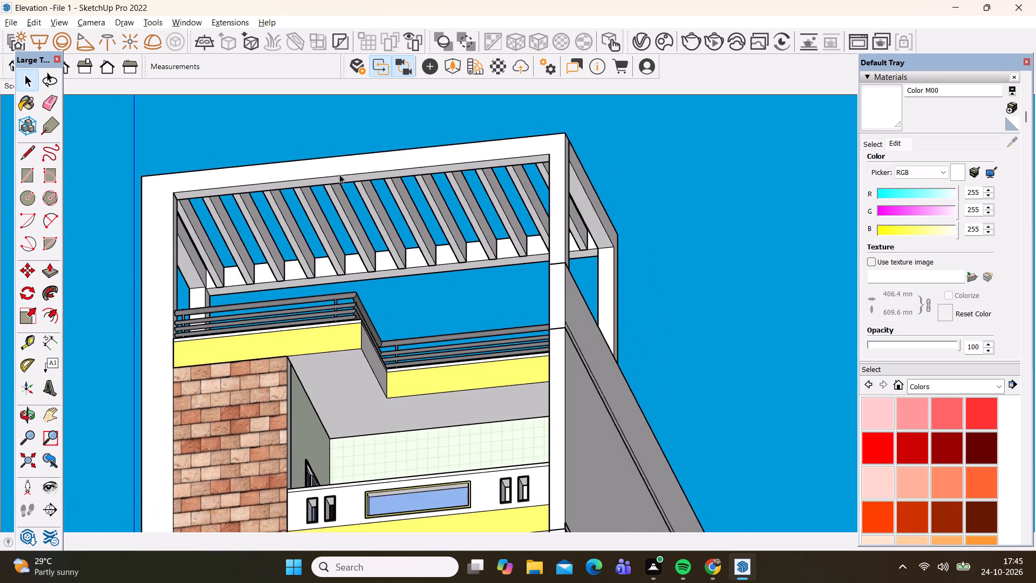
scroll(339, 136, up, 3)
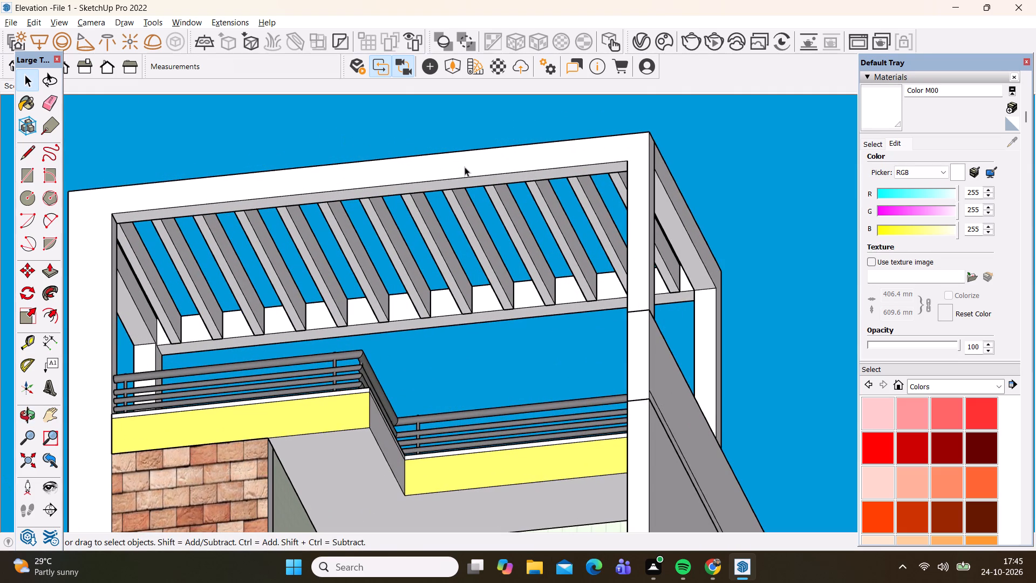
middle_drag(465, 167, 441, 200)
scroll(475, 179, down, 3)
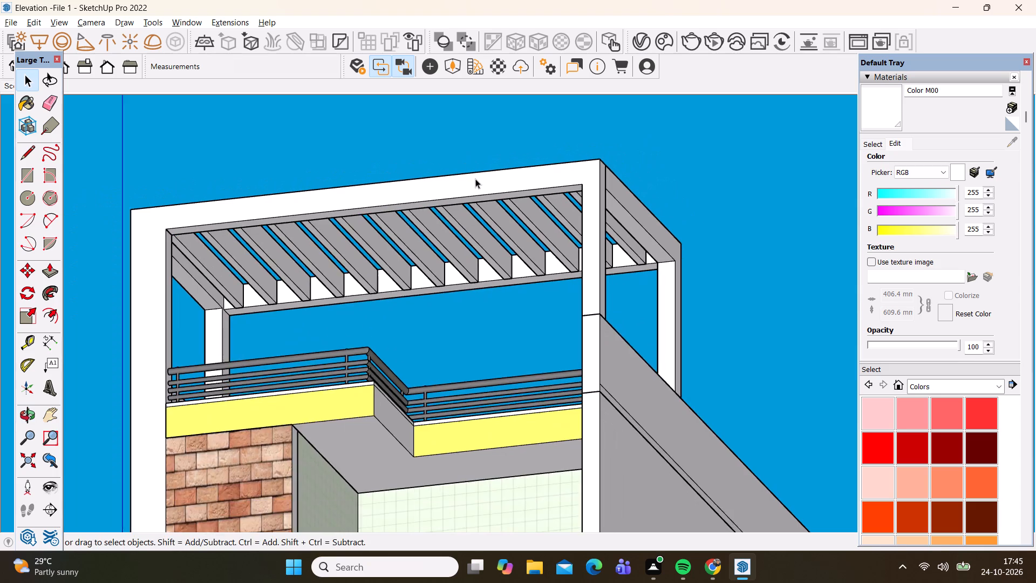
scroll(475, 179, down, 2)
scroll(328, 145, up, 2)
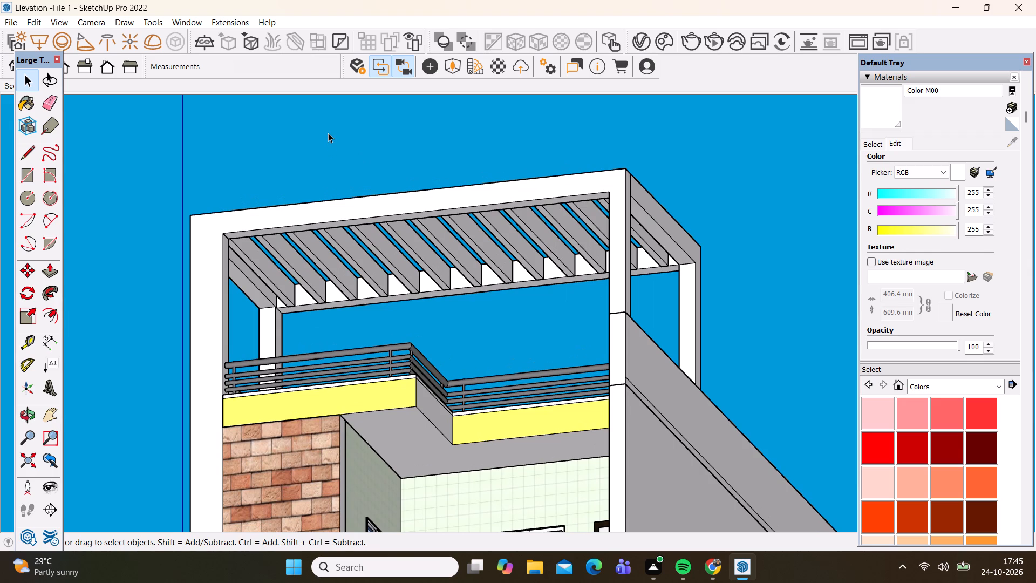
scroll(328, 132, up, 1)
scroll(328, 132, down, 1)
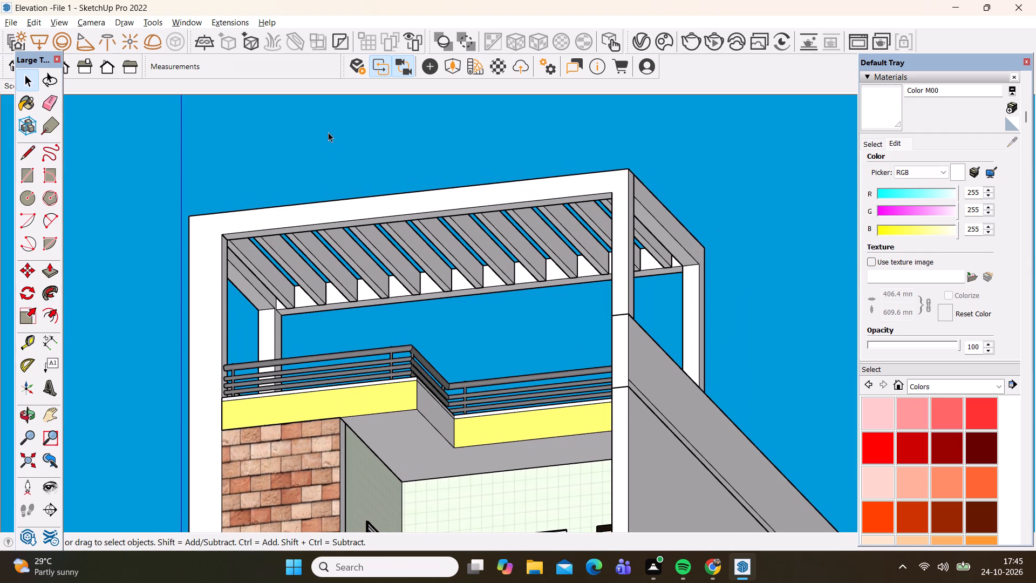
scroll(323, 174, down, 2)
middle_drag(325, 174, 344, 206)
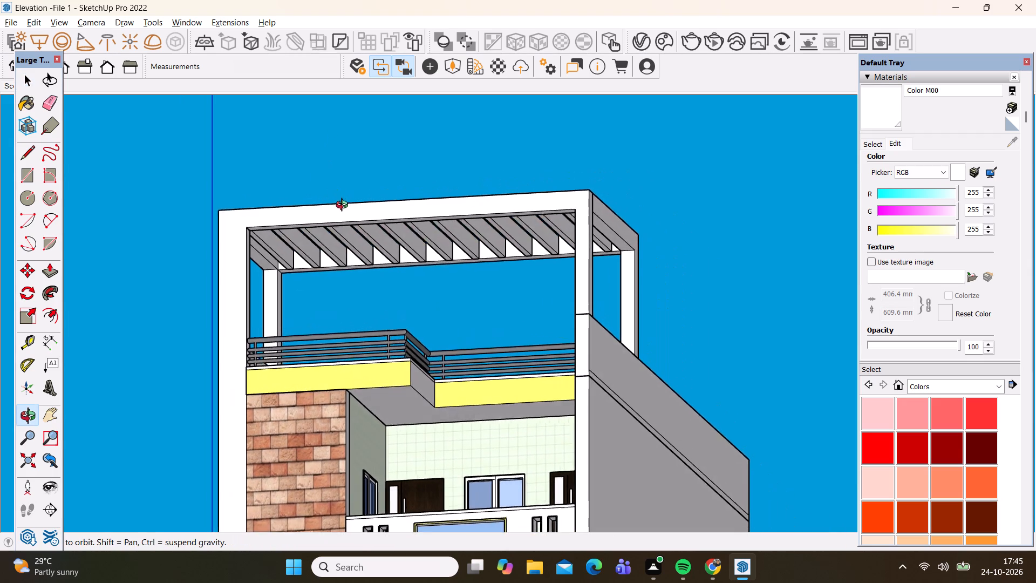
middle_drag(344, 206, 344, 234)
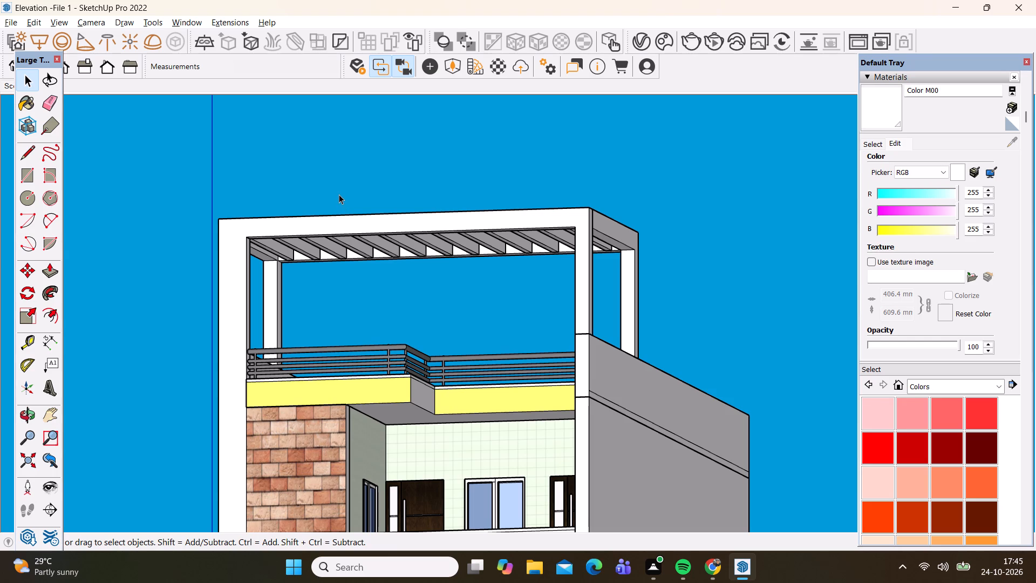
scroll(243, 252, up, 5)
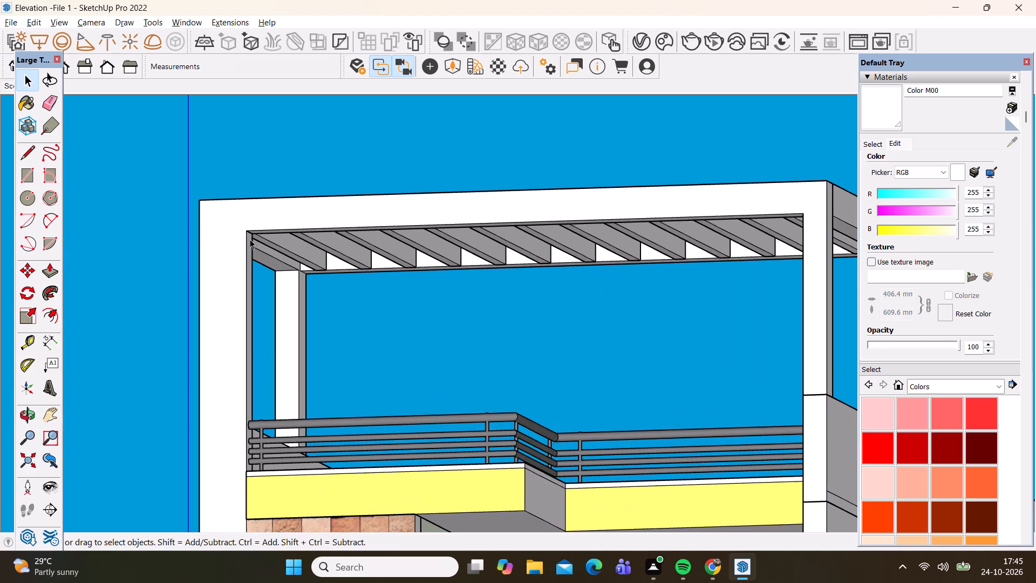
scroll(336, 191, down, 5)
Compare the pergola frame from above, straight on from the front, and from below.
middle_drag(331, 172, 329, 230)
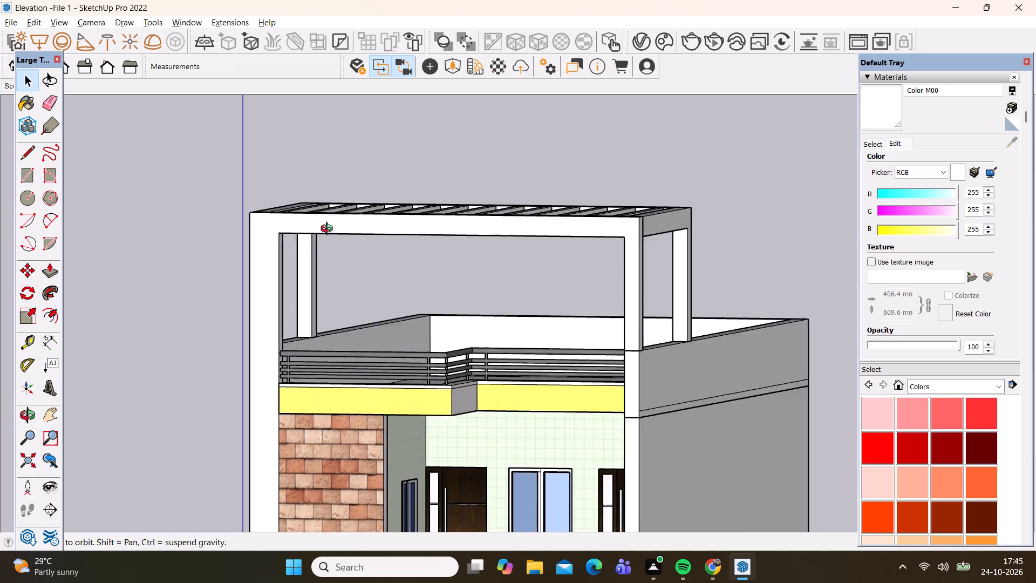
middle_drag(329, 230, 298, 132)
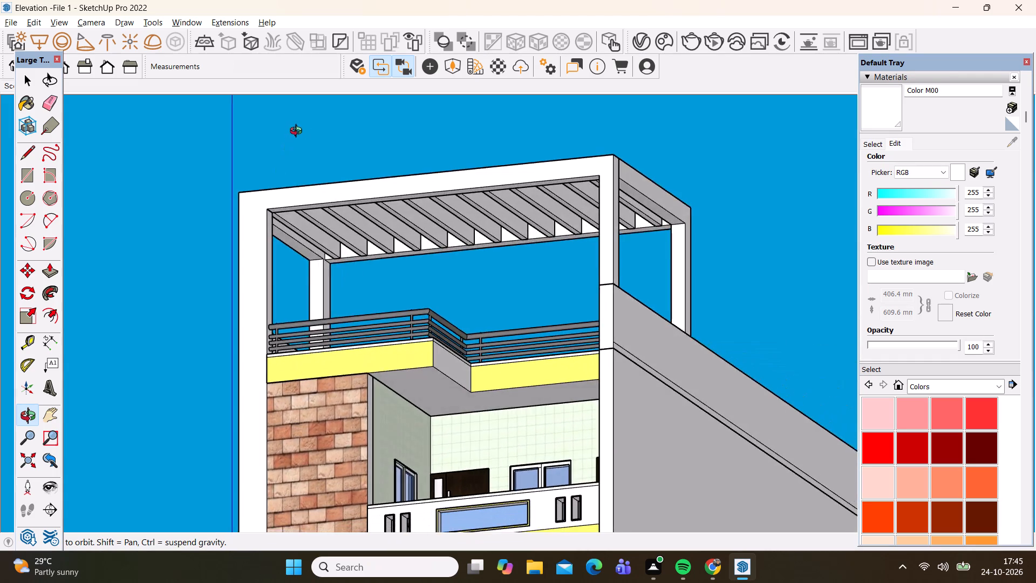
middle_drag(298, 132, 345, 130)
middle_drag(267, 213, 323, 159)
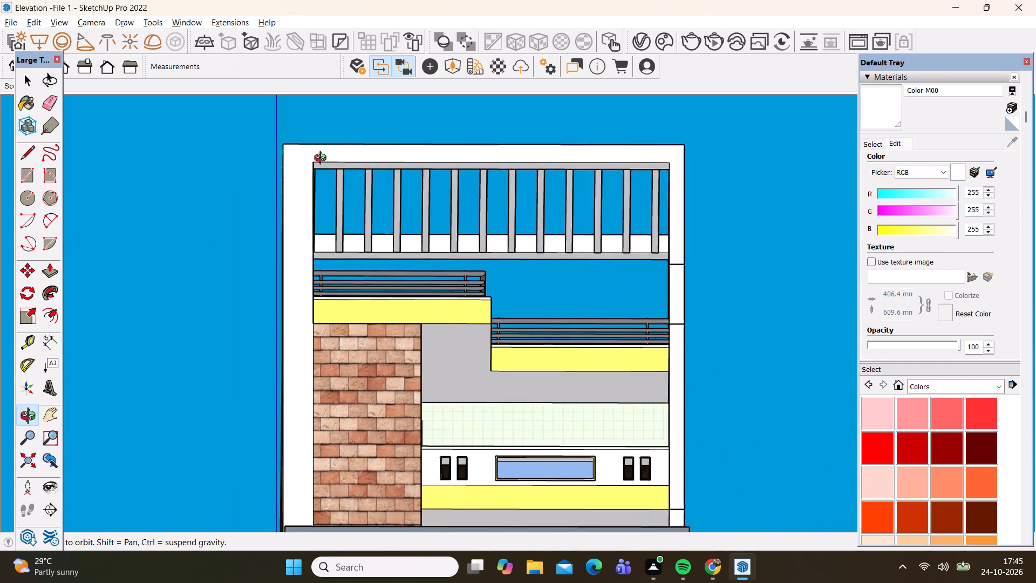
middle_drag(323, 159, 260, 221)
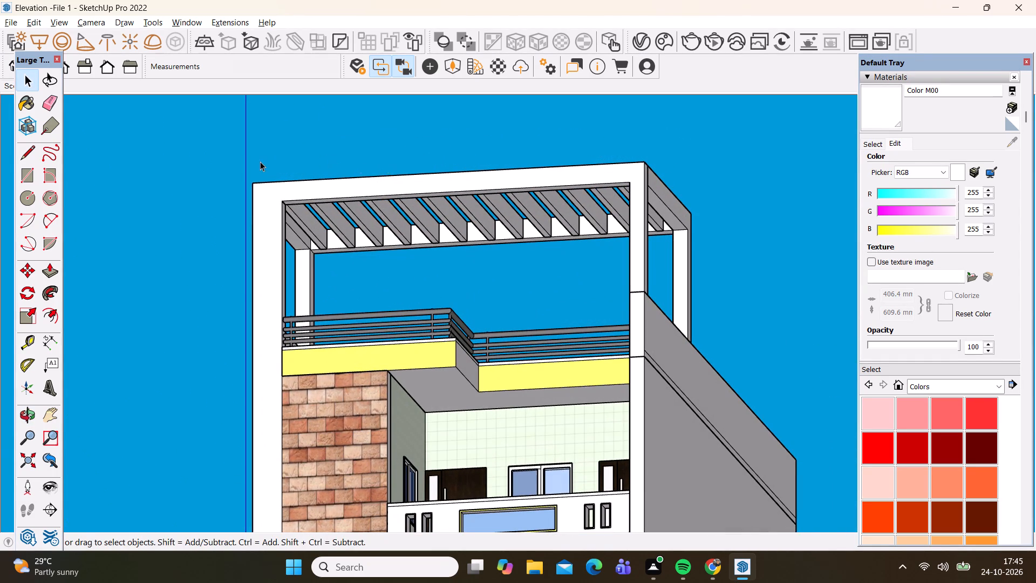
scroll(260, 161, up, 3)
middle_drag(257, 260, 299, 213)
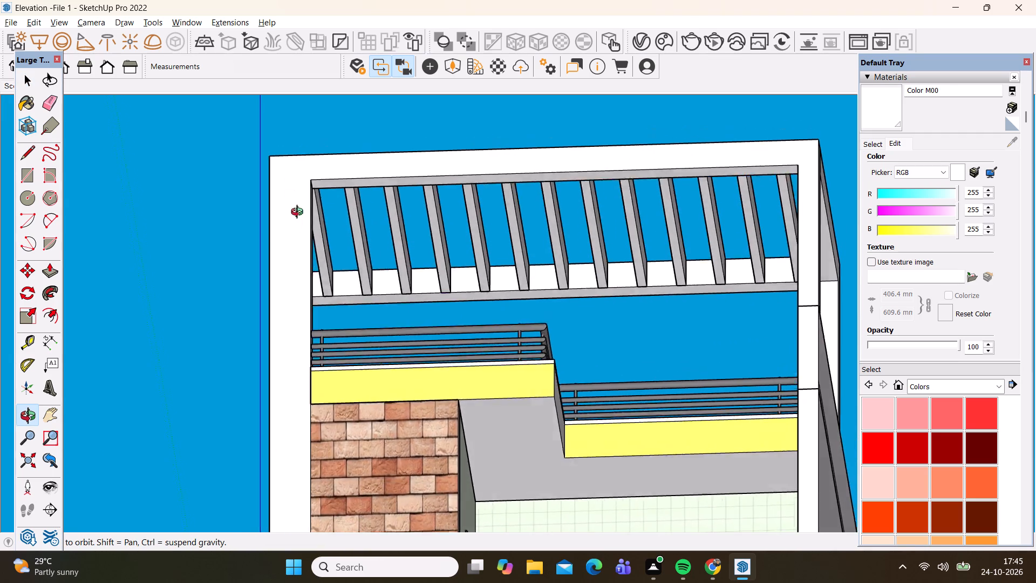
middle_drag(299, 213, 205, 359)
scroll(257, 234, up, 1)
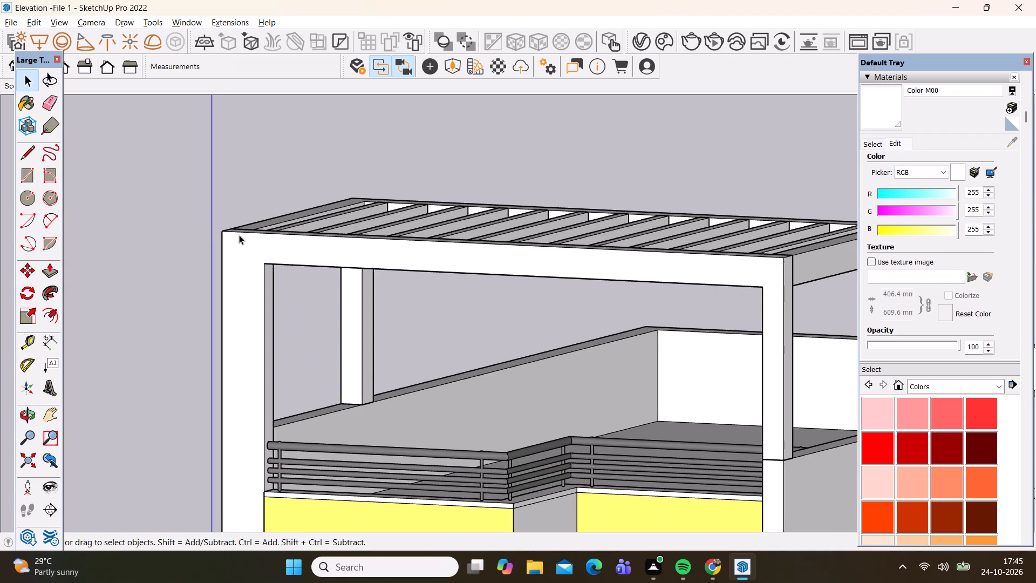
scroll(178, 228, down, 6)
middle_drag(359, 266, 403, 157)
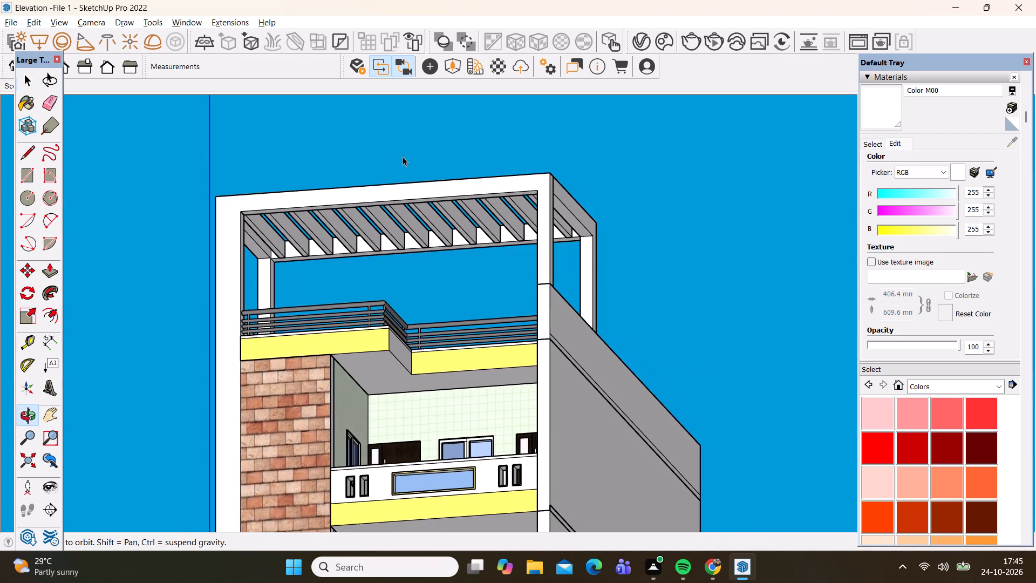
Examine the pergola's front beam, posts and terrace railing from several angles beneath the roof frame.
scroll(511, 209, up, 1)
scroll(438, 252, down, 2)
middle_drag(316, 324, 348, 275)
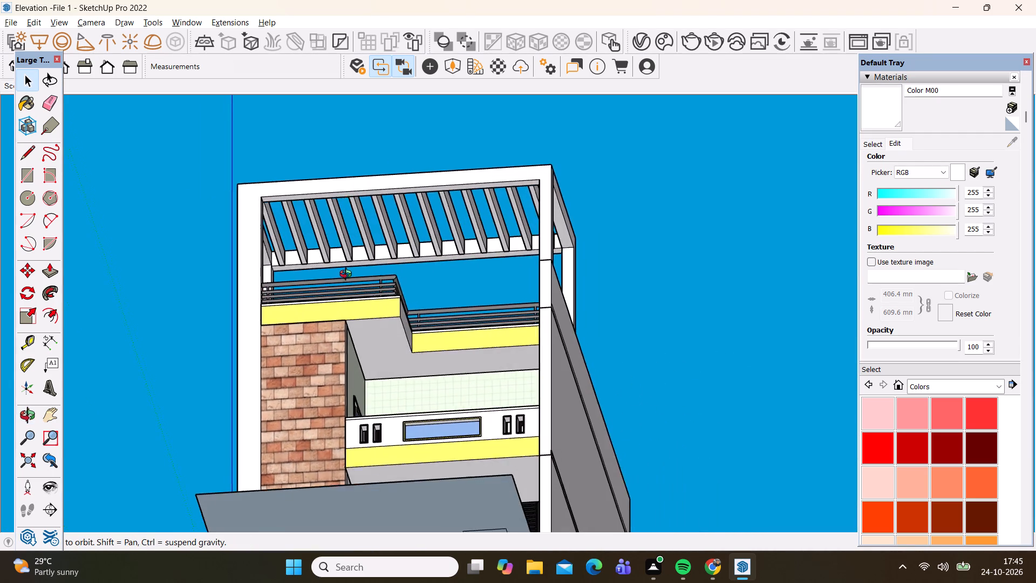
middle_drag(348, 275, 360, 263)
scroll(297, 182, up, 4)
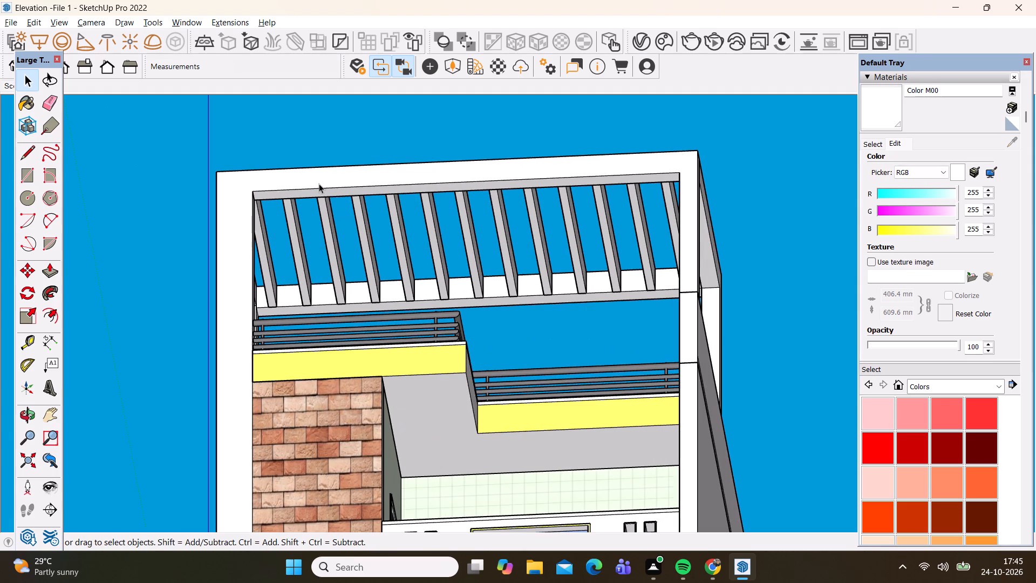
scroll(263, 186, up, 2)
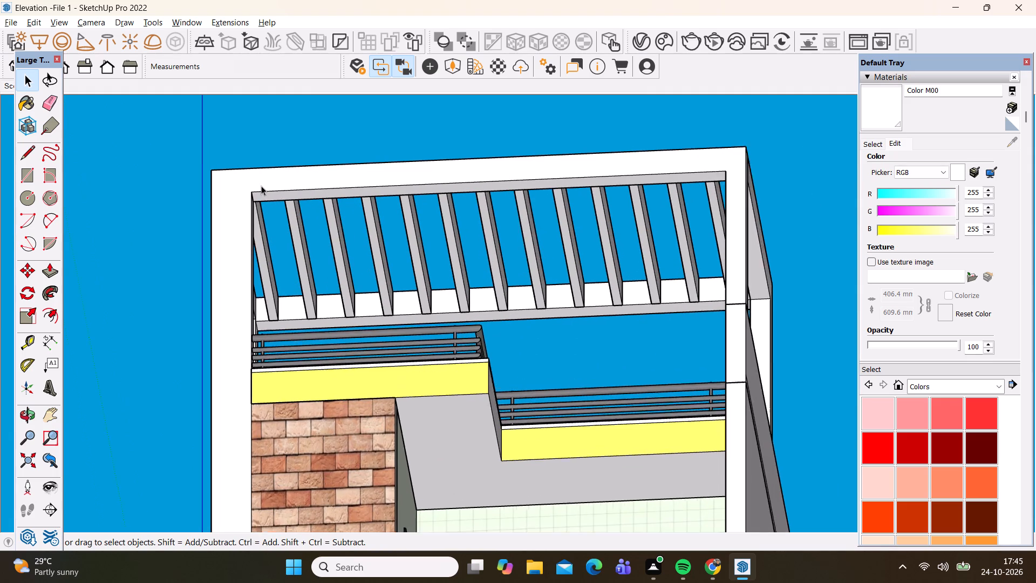
scroll(261, 186, down, 5)
middle_drag(242, 326, 241, 320)
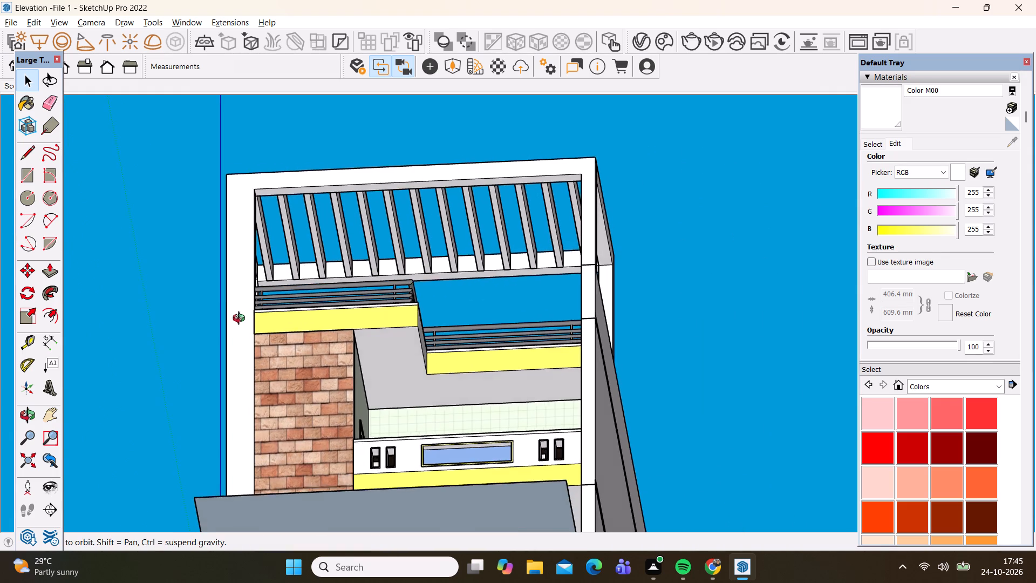
middle_drag(241, 320, 188, 355)
scroll(428, 131, up, 1)
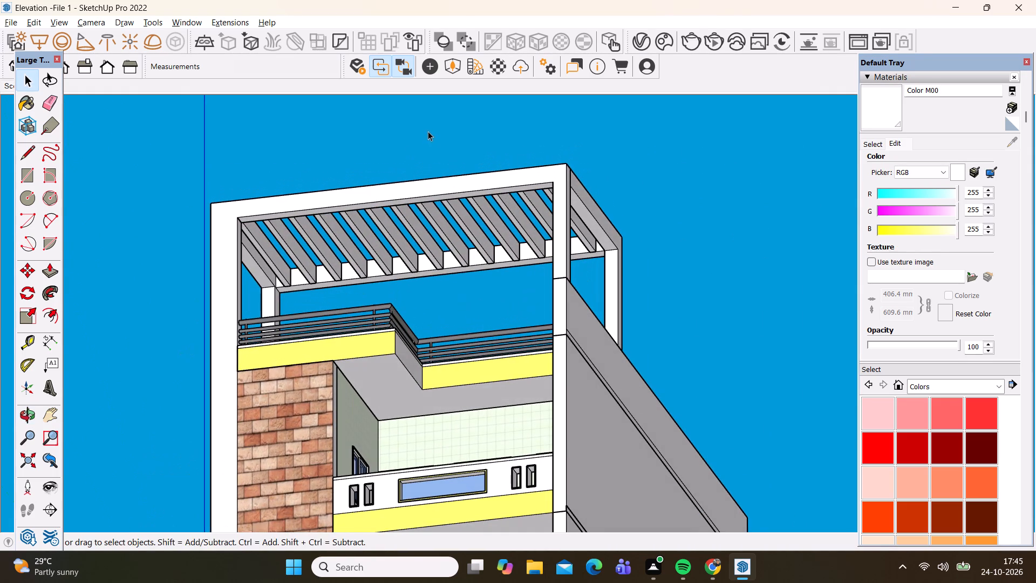
scroll(426, 137, up, 2)
middle_drag(323, 238, 357, 223)
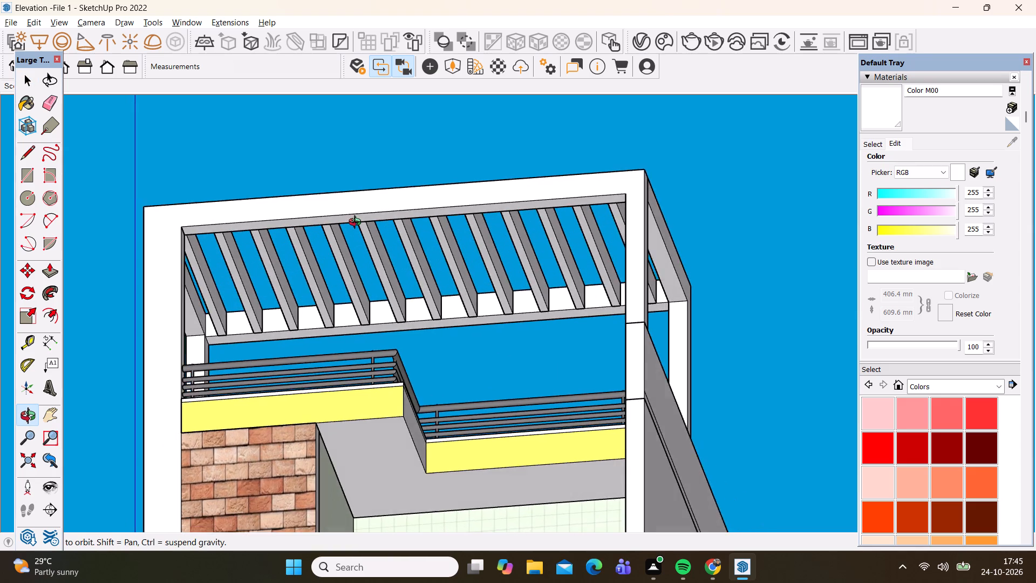
middle_drag(357, 223, 369, 220)
Check the spacing of the pergola's slats along the front beam from below, up close and at a distance.
scroll(417, 185, up, 4)
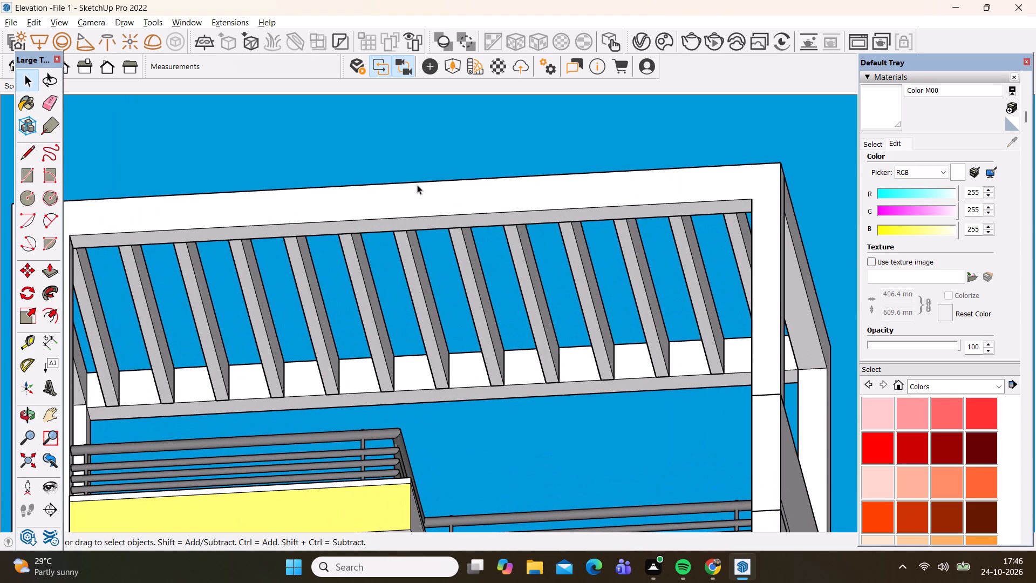
scroll(417, 185, down, 9)
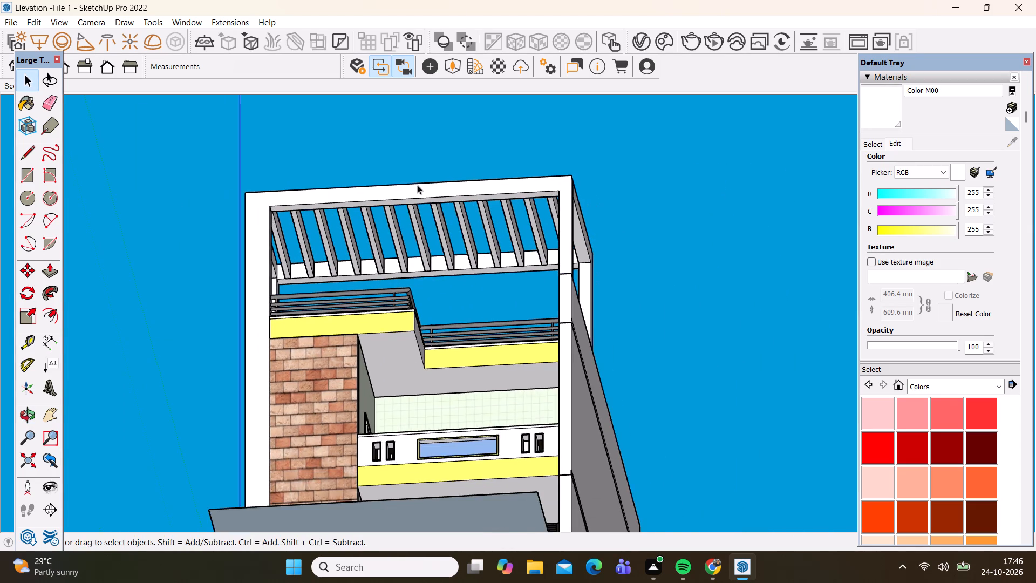
scroll(417, 185, up, 4)
scroll(347, 211, up, 3)
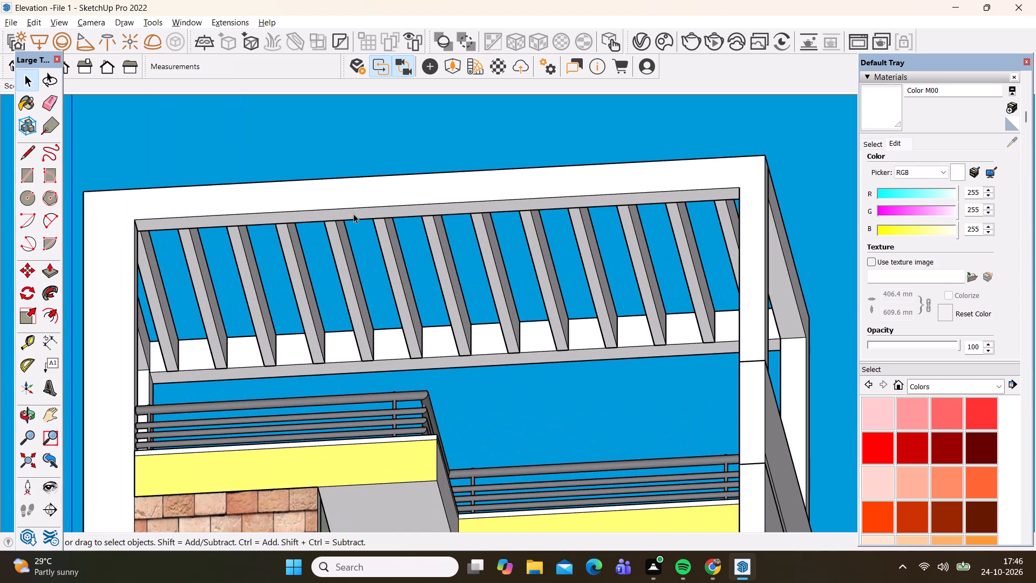
scroll(354, 212, up, 1)
scroll(354, 211, down, 4)
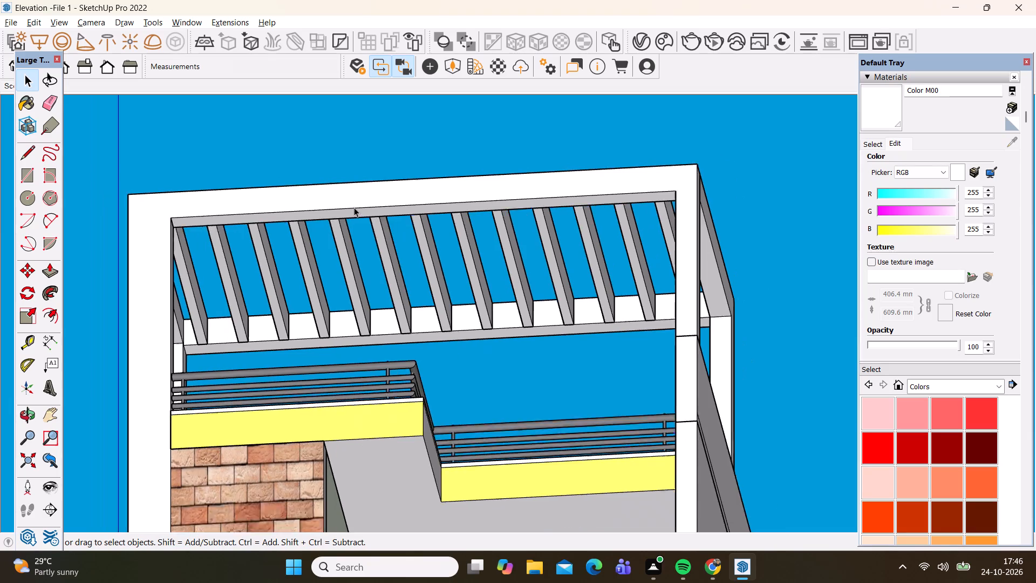
scroll(354, 207, down, 1)
Inspect the pergola slats from the underside and select a single slat near the middle of the frame.
middle_drag(452, 288, 428, 331)
scroll(441, 316, down, 1)
scroll(425, 297, up, 2)
scroll(338, 260, up, 1)
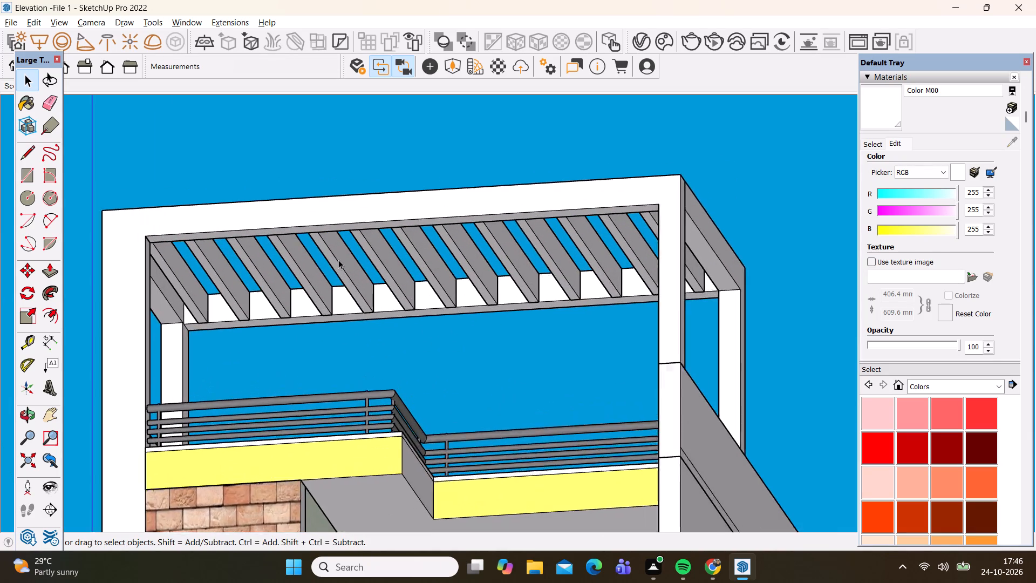
scroll(338, 260, up, 1)
scroll(350, 245, down, 4)
scroll(199, 240, up, 4)
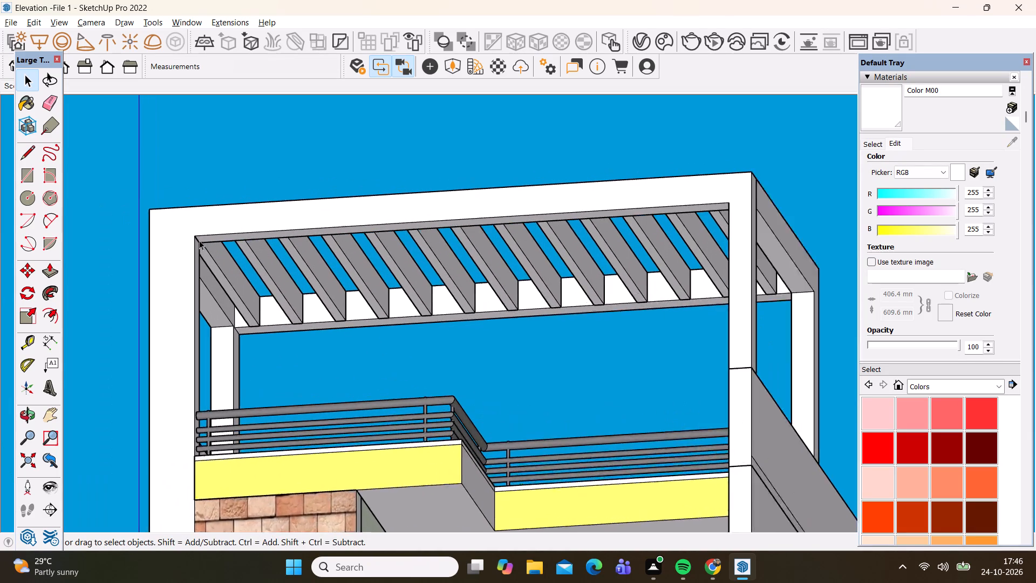
scroll(273, 221, down, 4)
scroll(398, 252, up, 4)
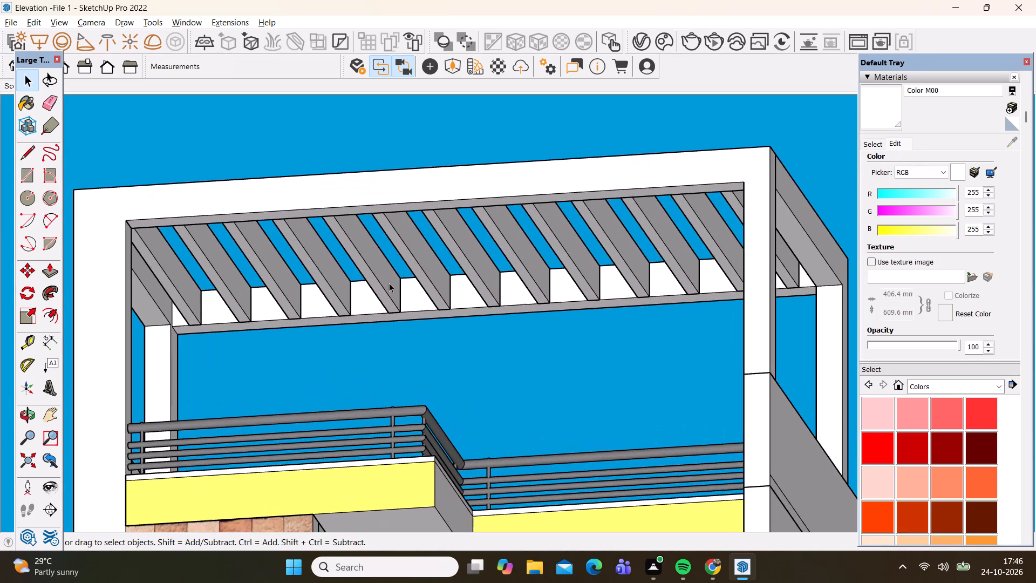
middle_drag(387, 286, 403, 235)
click(419, 244)
key(space)
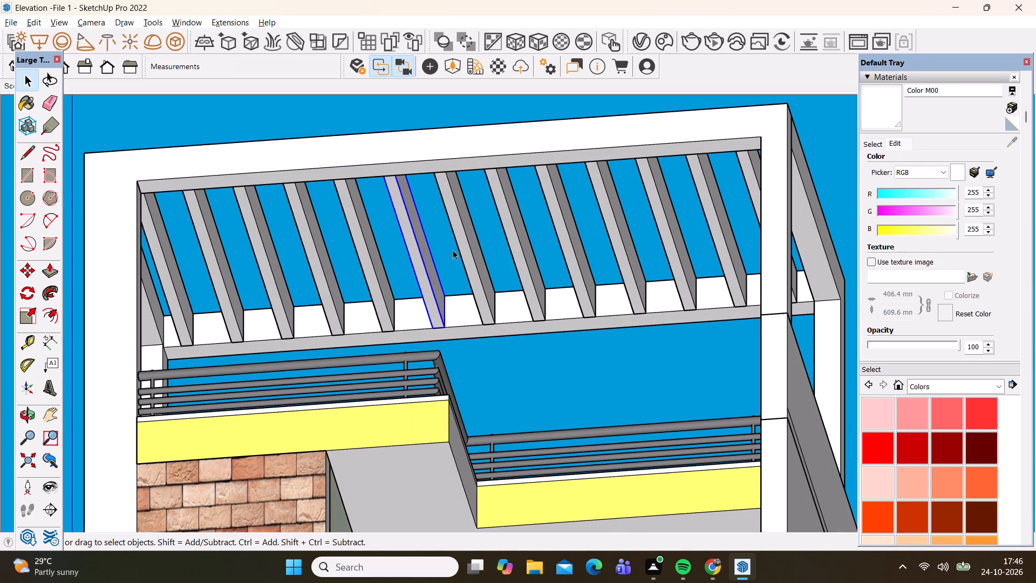
Check individual slats near one end of the pergola from below, clearing the selection between picks.
click(305, 107)
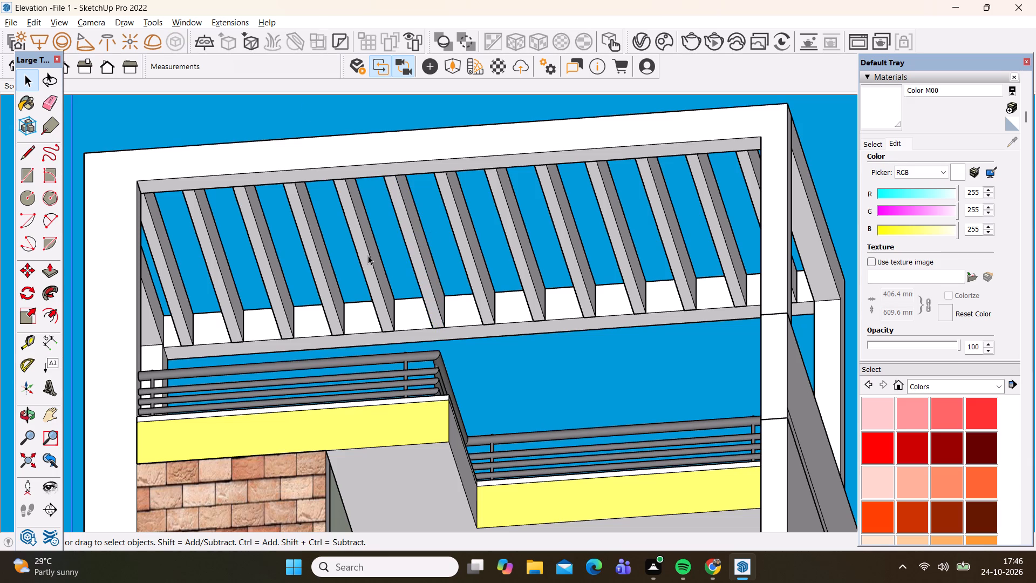
click(368, 255)
click(245, 128)
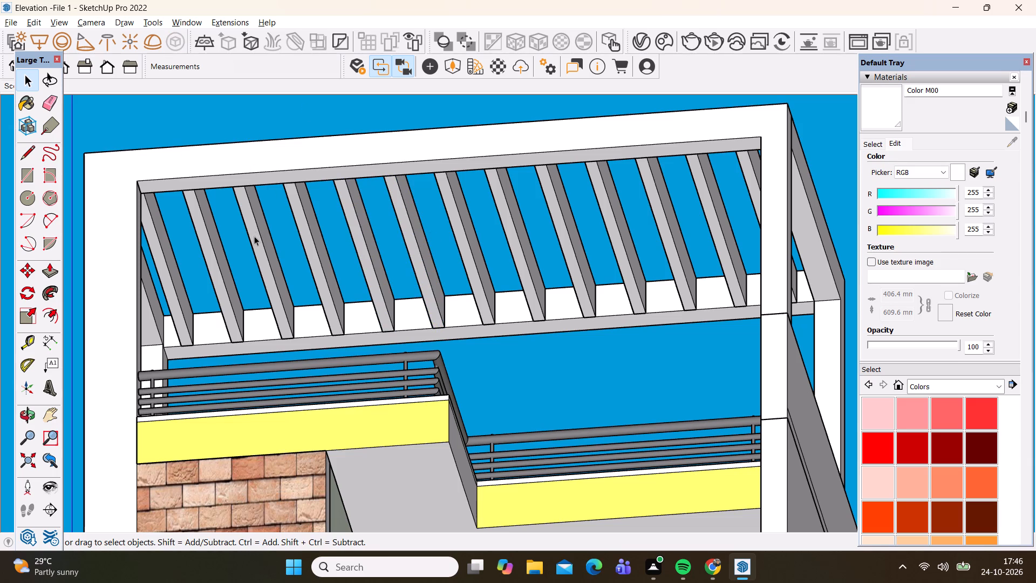
click(254, 236)
click(193, 123)
click(201, 242)
click(153, 125)
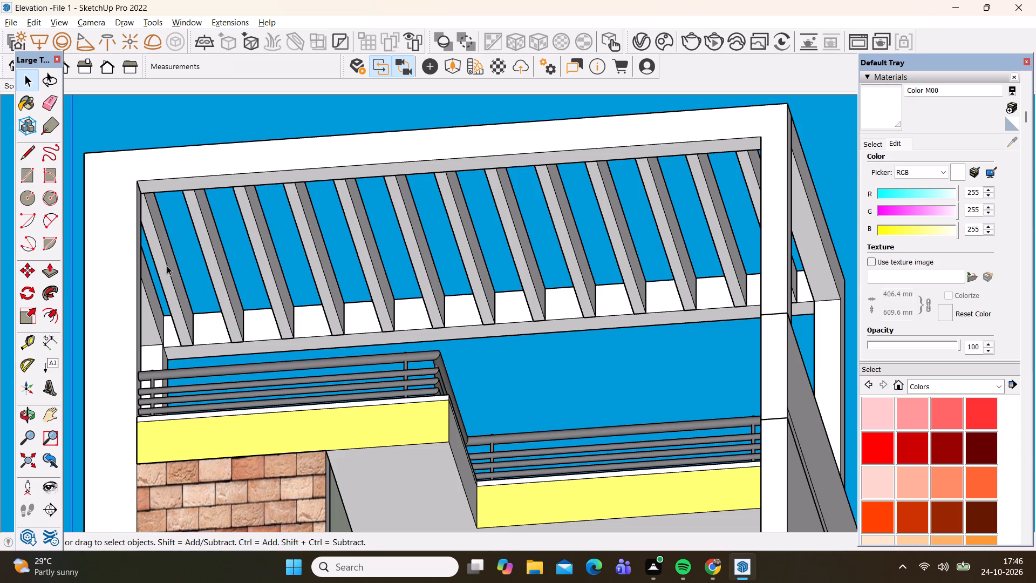
click(166, 270)
Inspect the pergola slats one by one from below, selecting each in turn across to the opposite end of the frame.
click(217, 280)
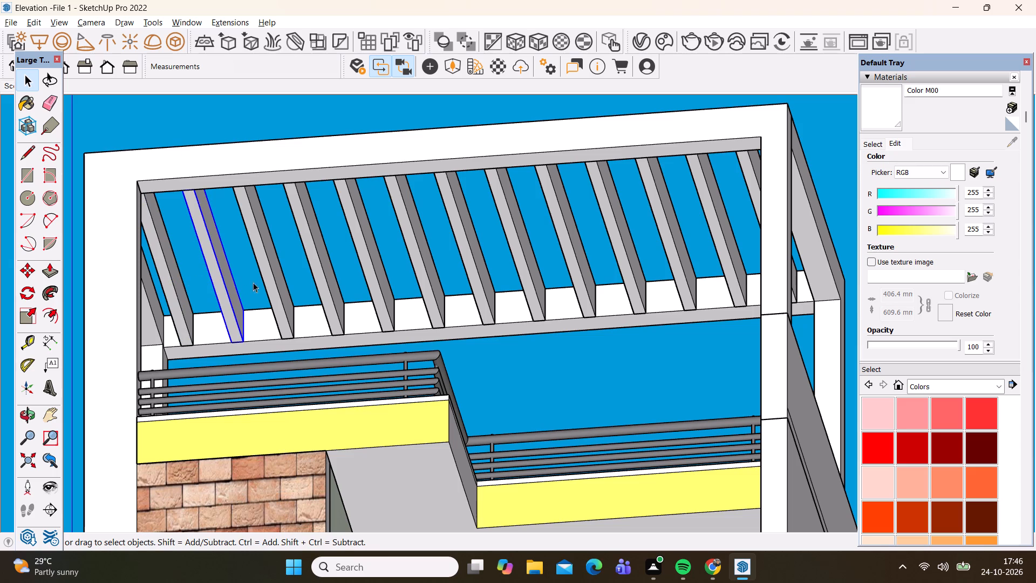
click(267, 282)
click(319, 275)
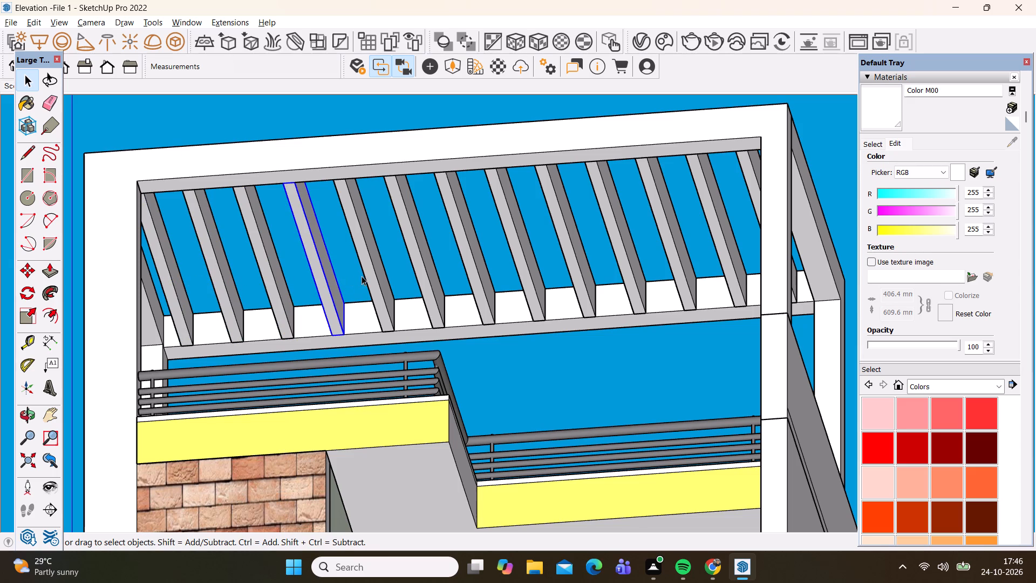
click(370, 277)
click(425, 283)
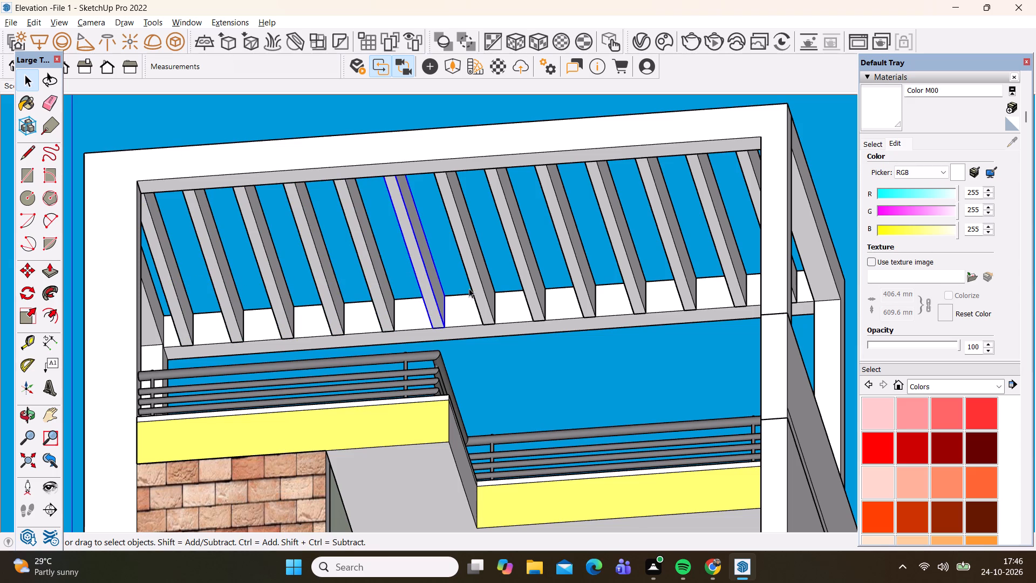
click(475, 285)
click(527, 284)
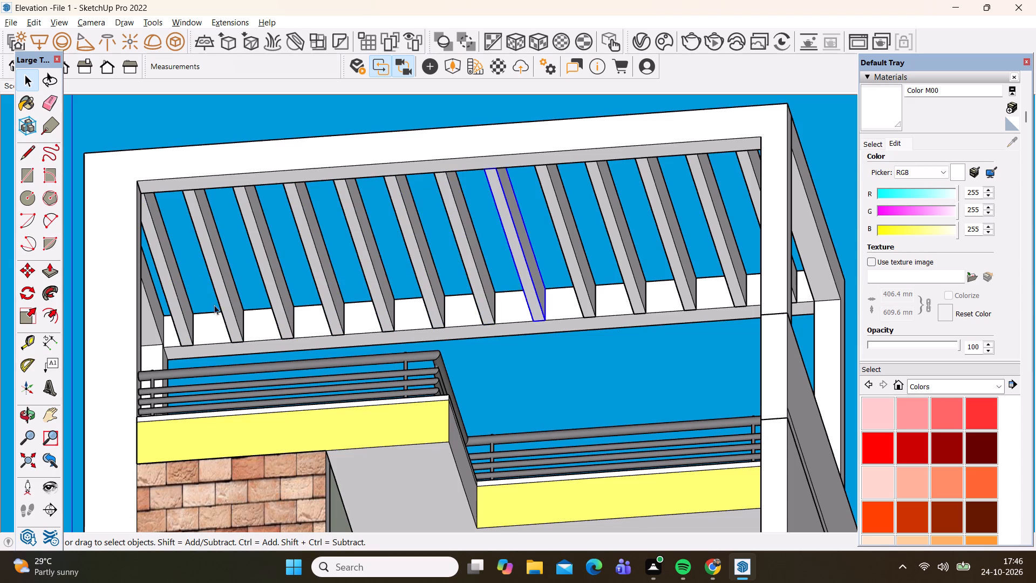
scroll(157, 308, down, 6)
scroll(389, 279, up, 6)
click(390, 290)
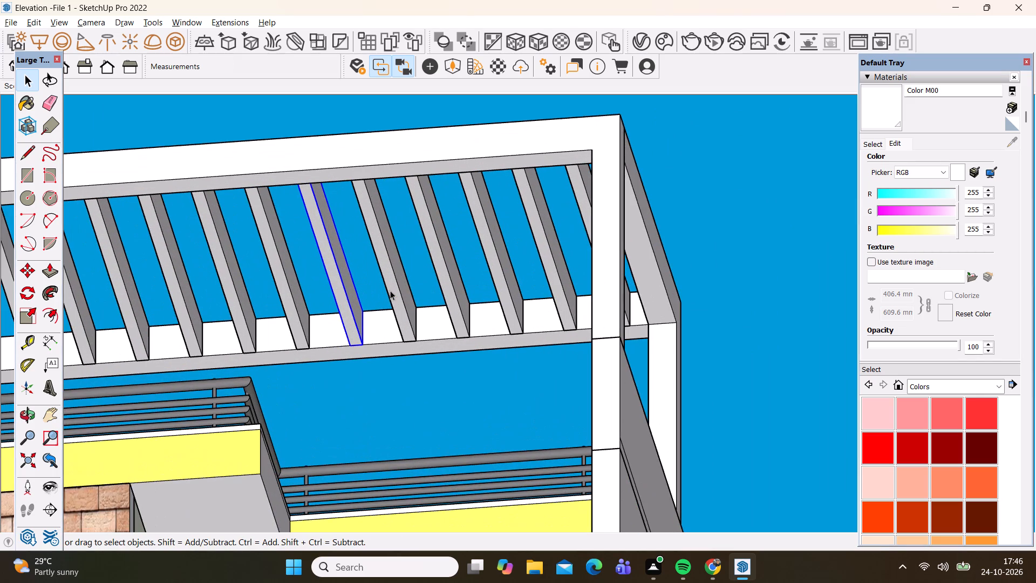
click(452, 296)
click(506, 292)
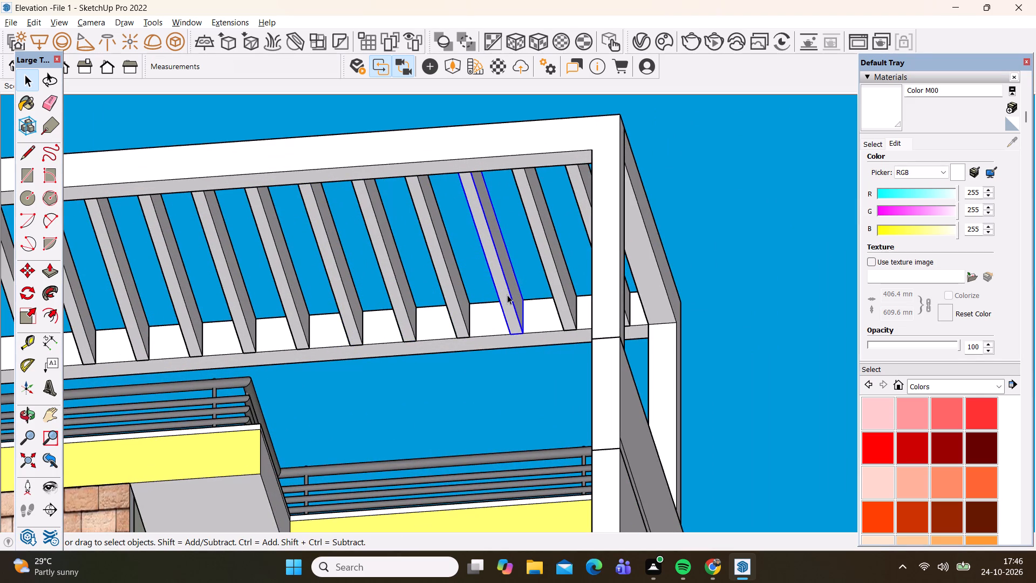
click(556, 287)
click(581, 196)
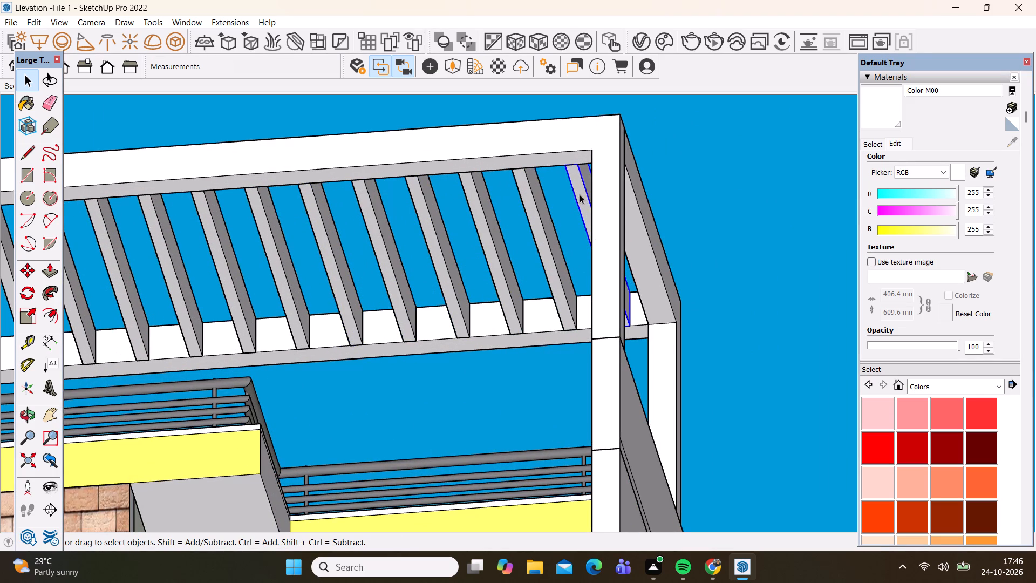
Inspect the pergola slats individually from above, working back along the frame, and clear the selection.
scroll(400, 120, up, 2)
middle_drag(398, 120, 426, 333)
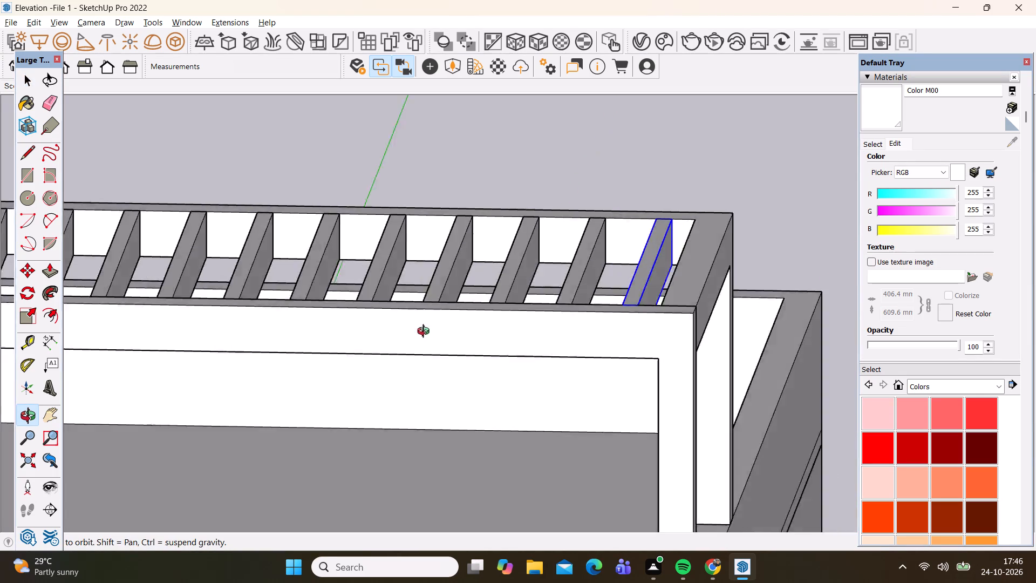
middle_drag(426, 333, 427, 336)
click(576, 304)
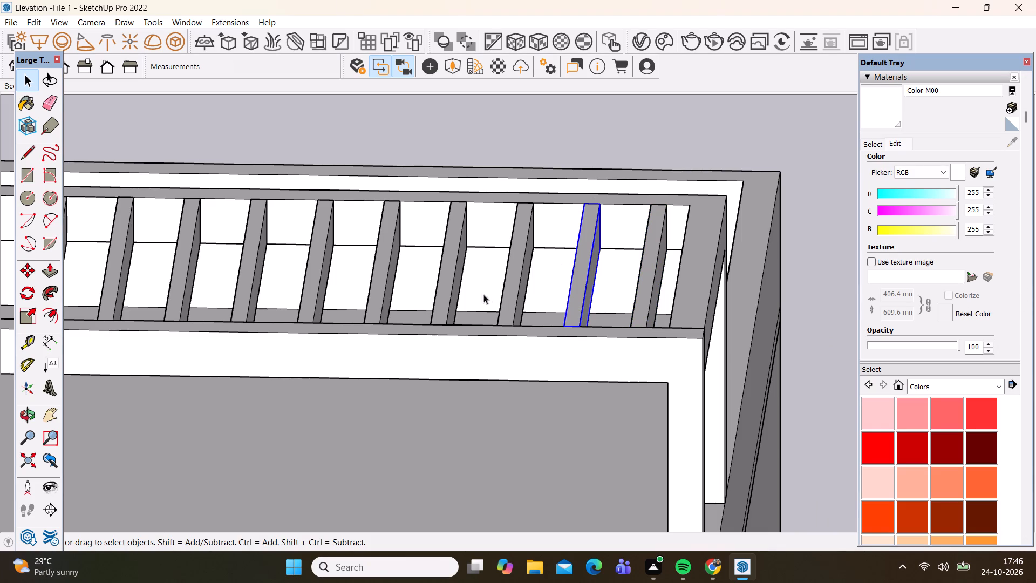
click(505, 291)
click(440, 272)
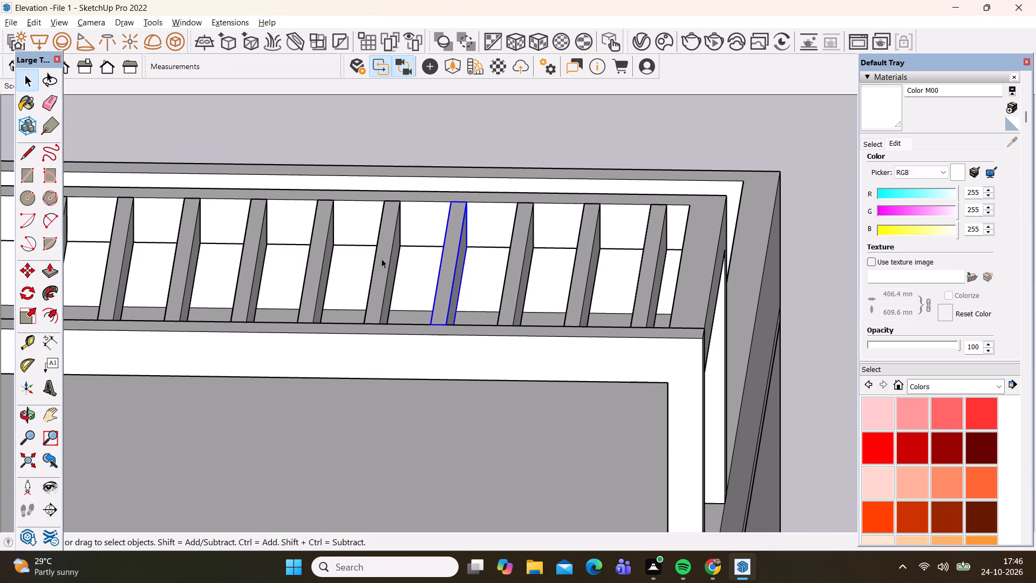
click(381, 258)
click(306, 249)
click(308, 253)
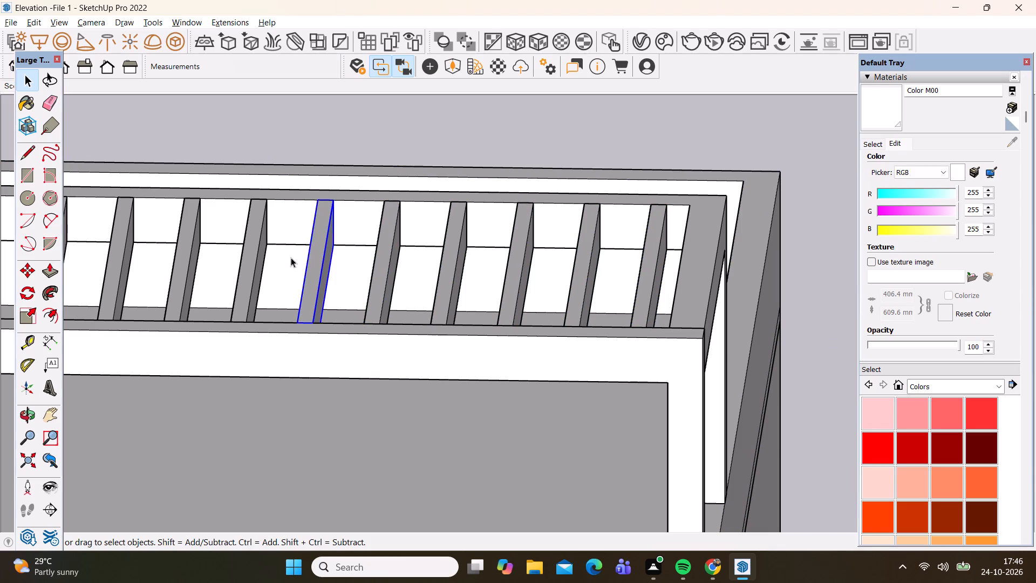
click(244, 262)
click(176, 260)
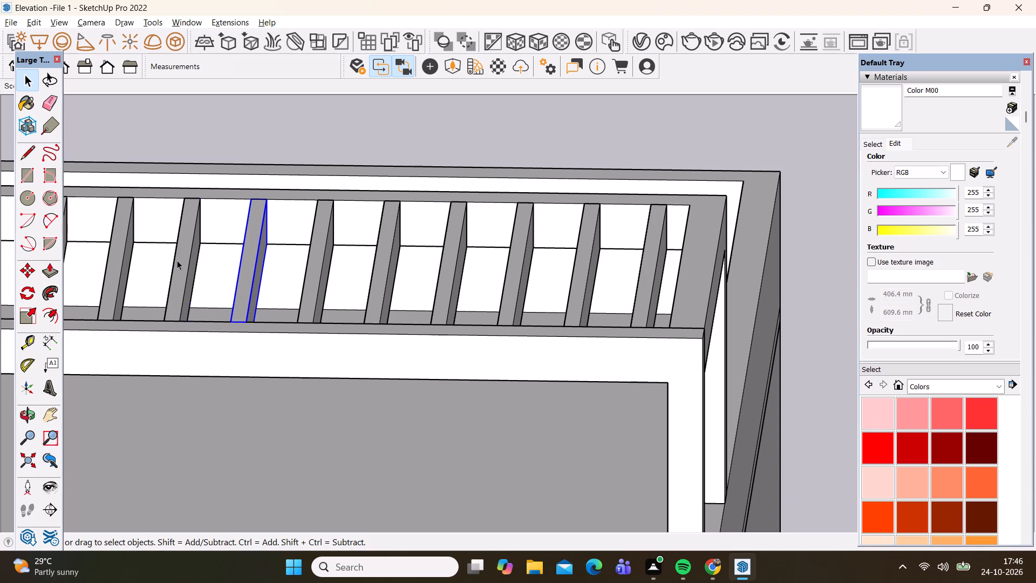
click(117, 256)
scroll(580, 220, down, 1)
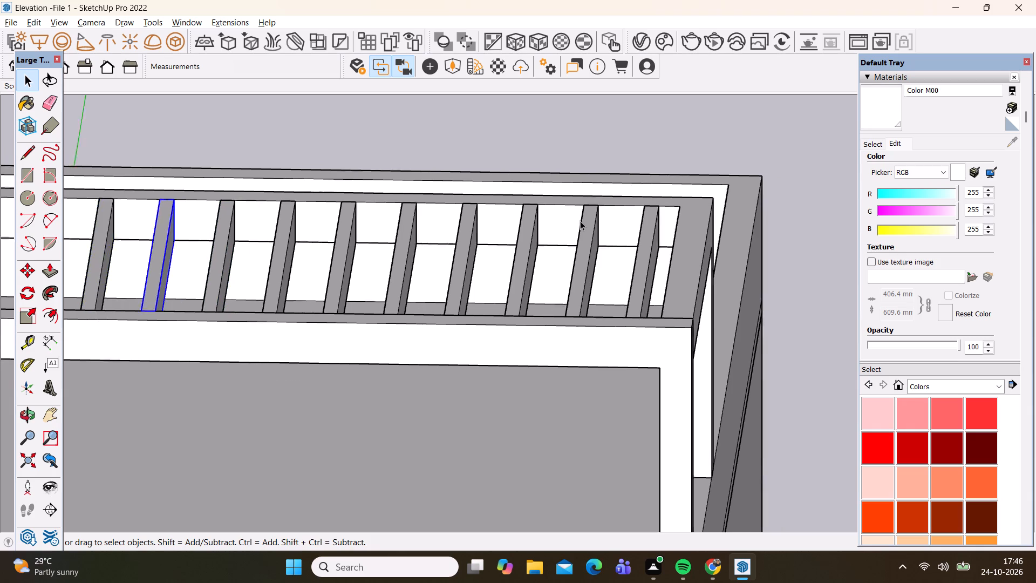
scroll(580, 221, down, 2)
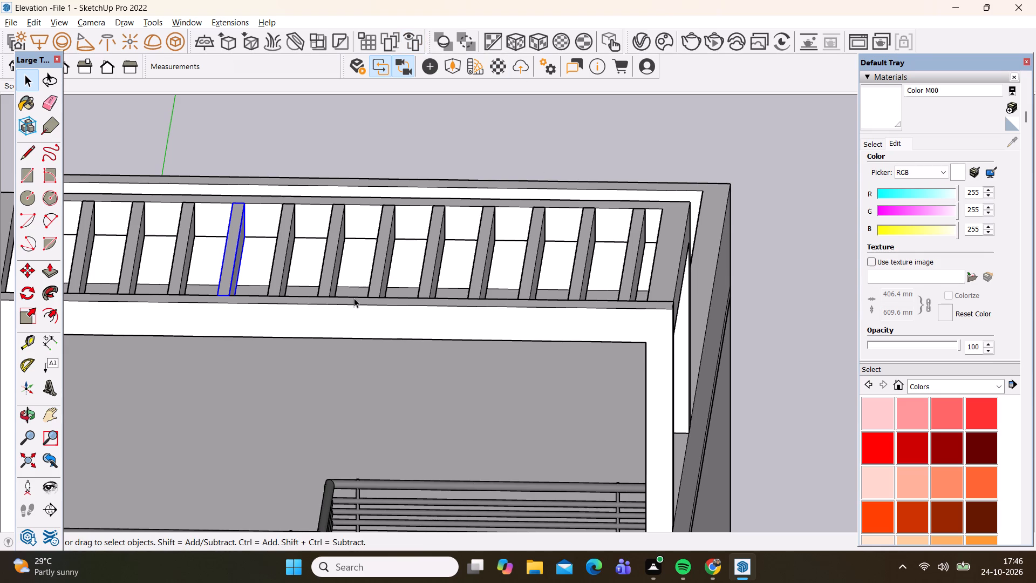
scroll(475, 265, down, 3)
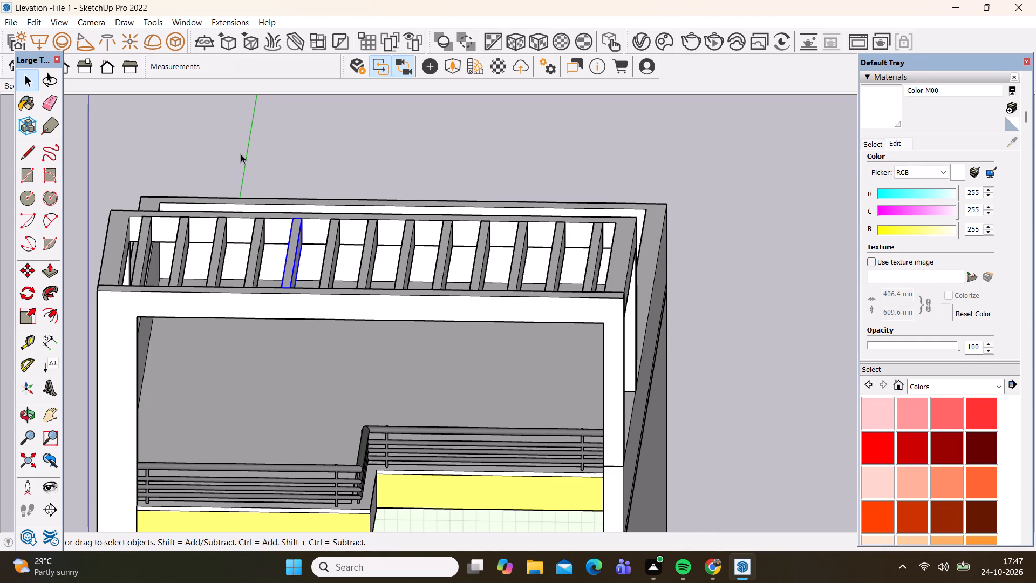
click(220, 150)
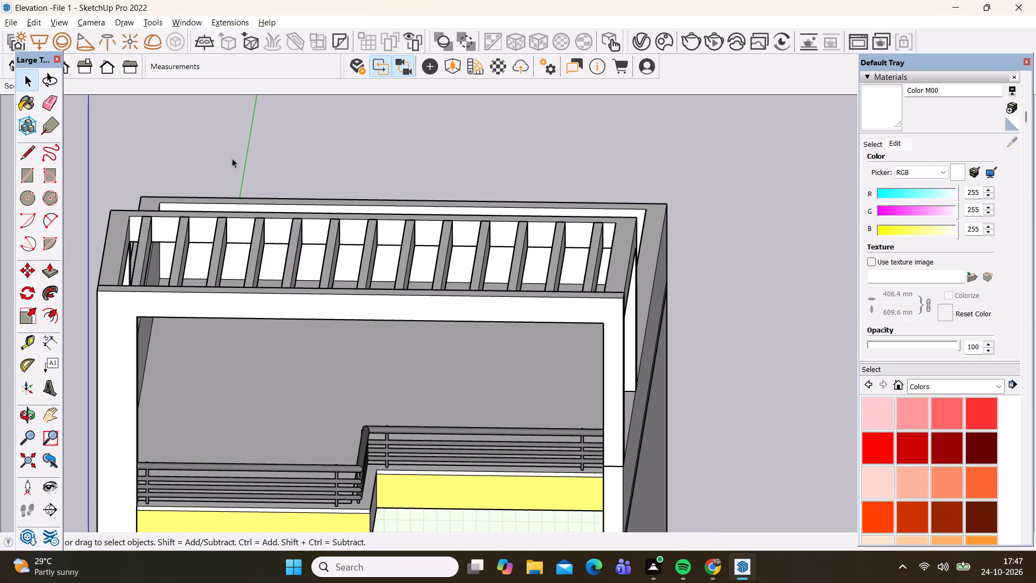
Examine the whole house elevation with its pergola from below, from above and straight on from the front.
scroll(426, 283, down, 4)
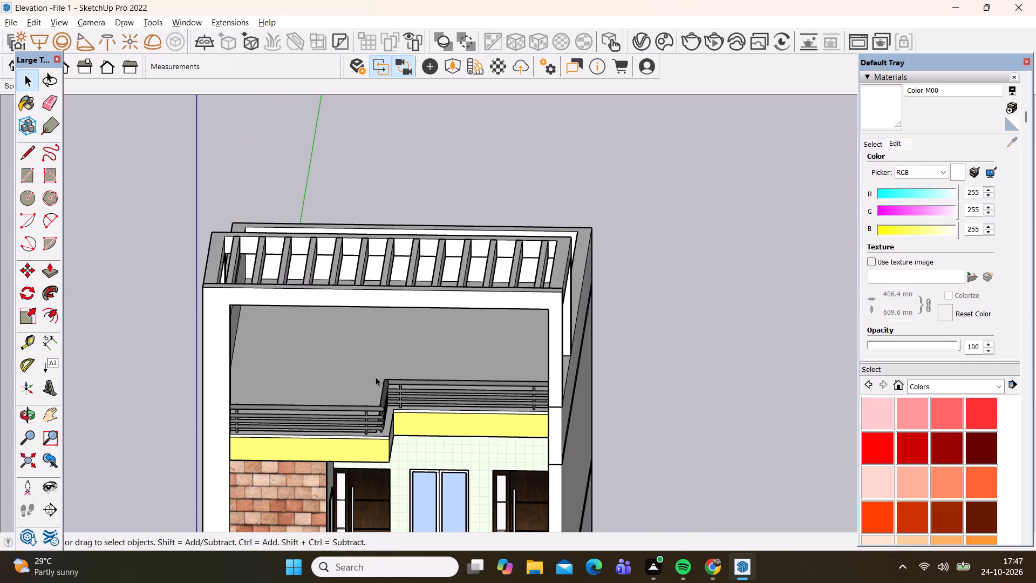
middle_drag(373, 382, 373, 250)
scroll(373, 381, down, 1)
scroll(379, 249, up, 3)
scroll(386, 250, down, 3)
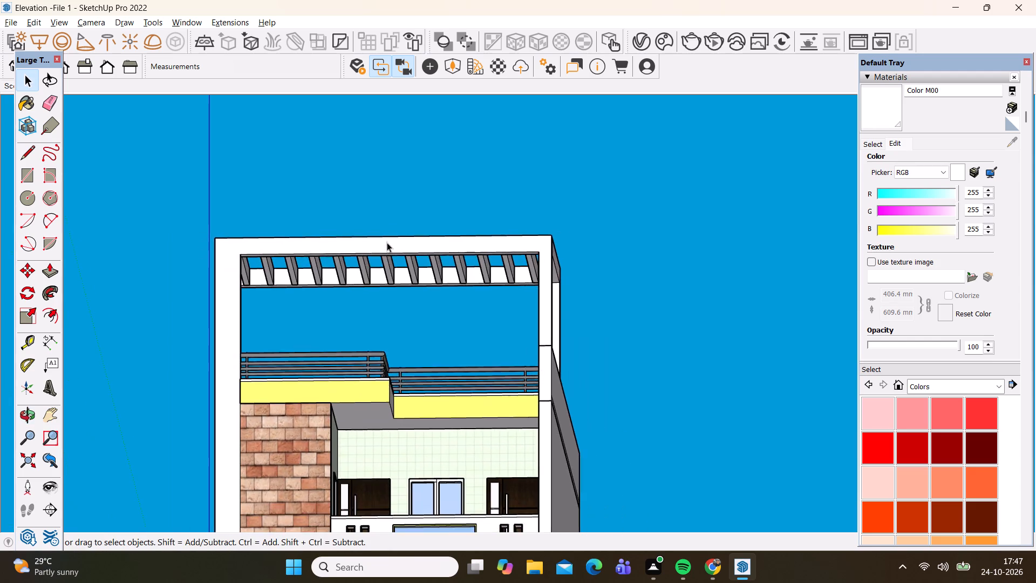
scroll(387, 242, down, 9)
scroll(377, 383, up, 6)
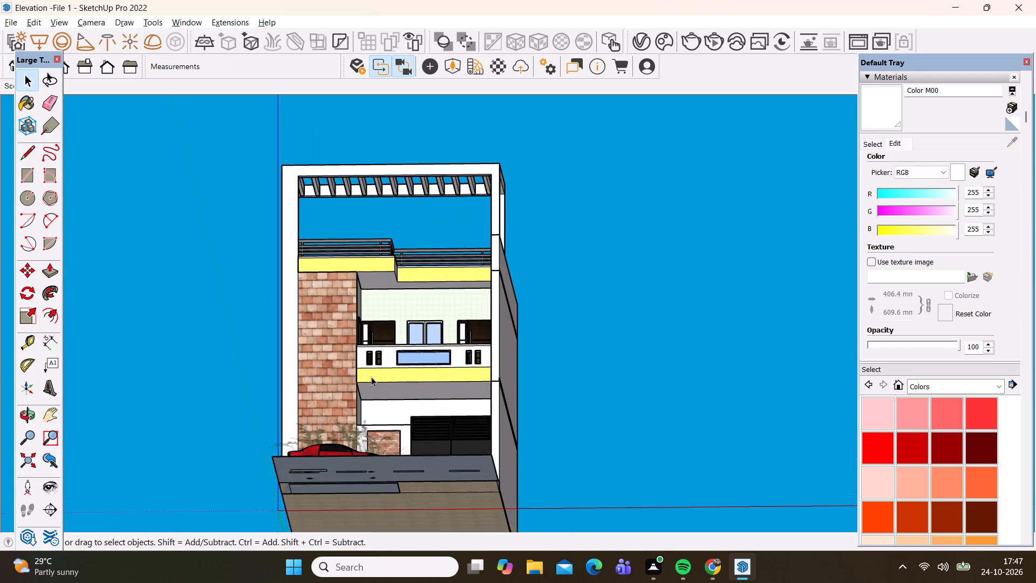
middle_drag(384, 318, 356, 489)
scroll(384, 320, down, 1)
scroll(255, 321, up, 2)
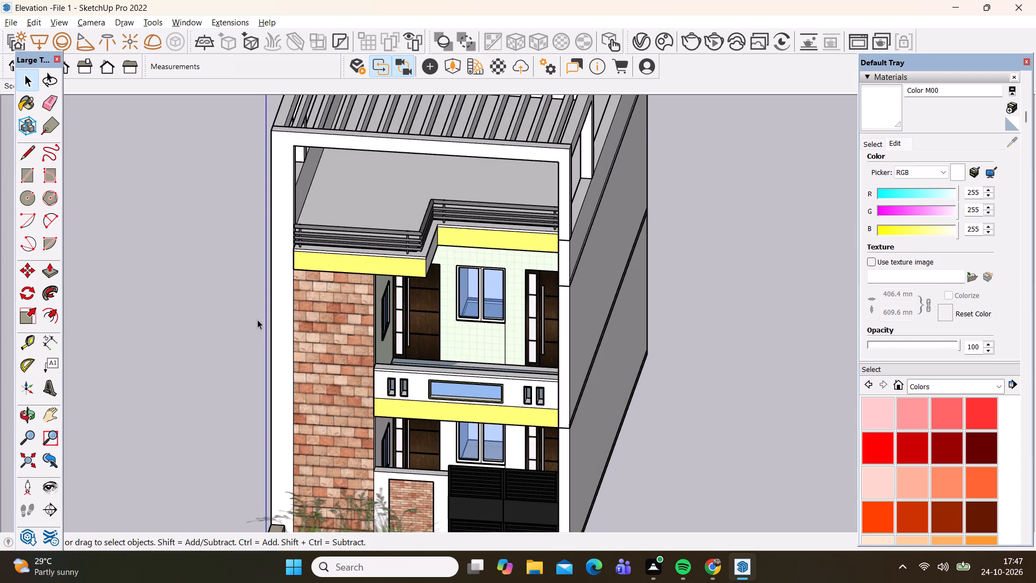
scroll(260, 318, down, 5)
middle_drag(284, 377, 337, 296)
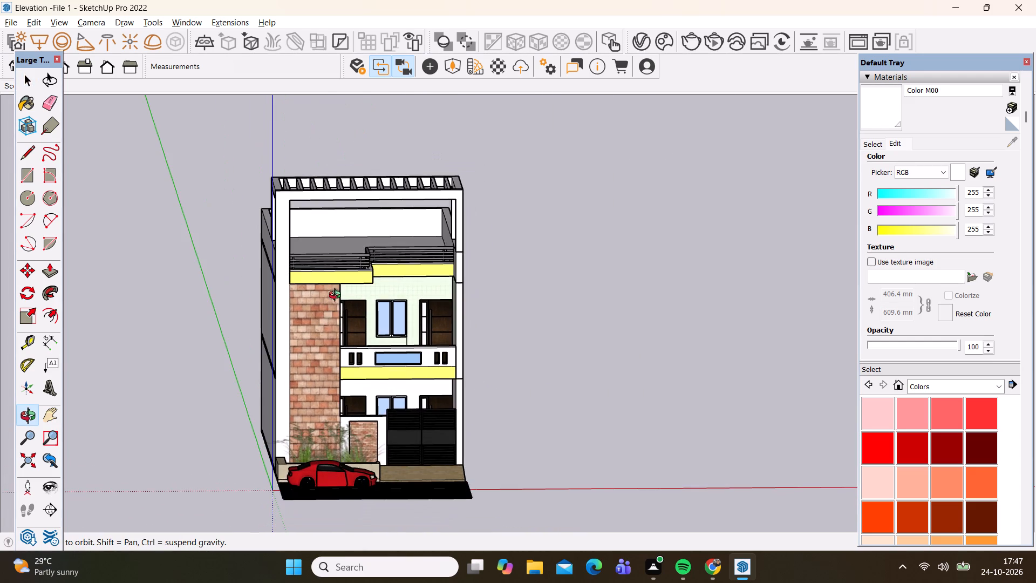
middle_drag(337, 296, 321, 269)
scroll(321, 268, up, 4)
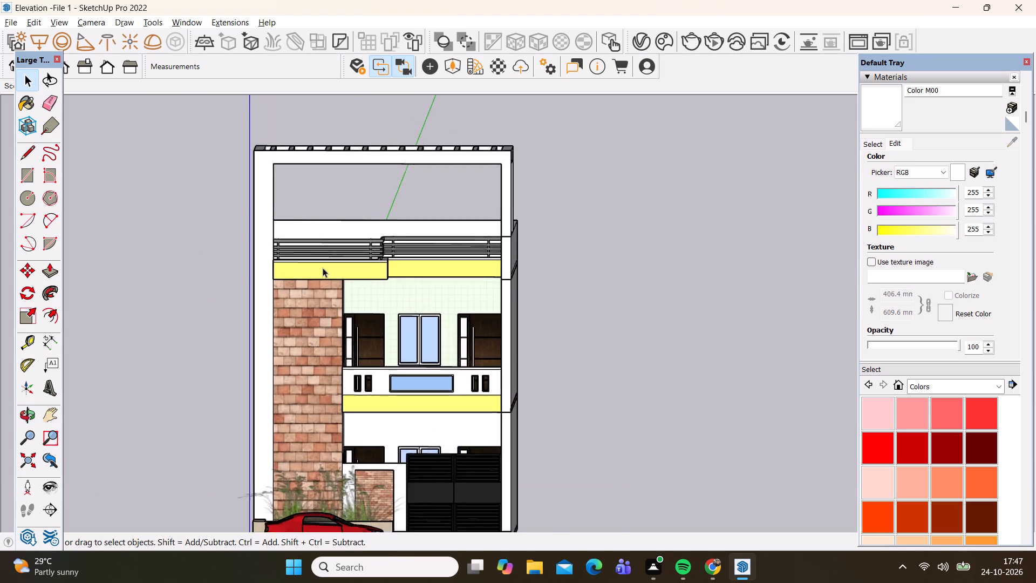
Examine the upper balcony's side-wall window beside the brick wall up close, including its bottom frame, and select the window.
scroll(323, 268, up, 1)
scroll(332, 391, up, 3)
scroll(409, 367, up, 6)
scroll(372, 335, up, 5)
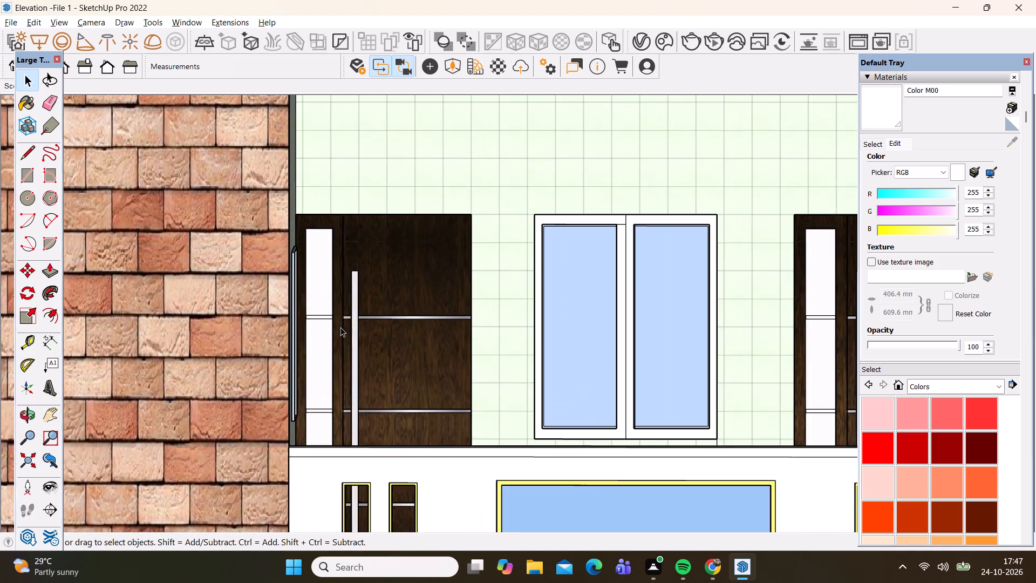
scroll(340, 327, up, 5)
middle_drag(363, 341, 127, 359)
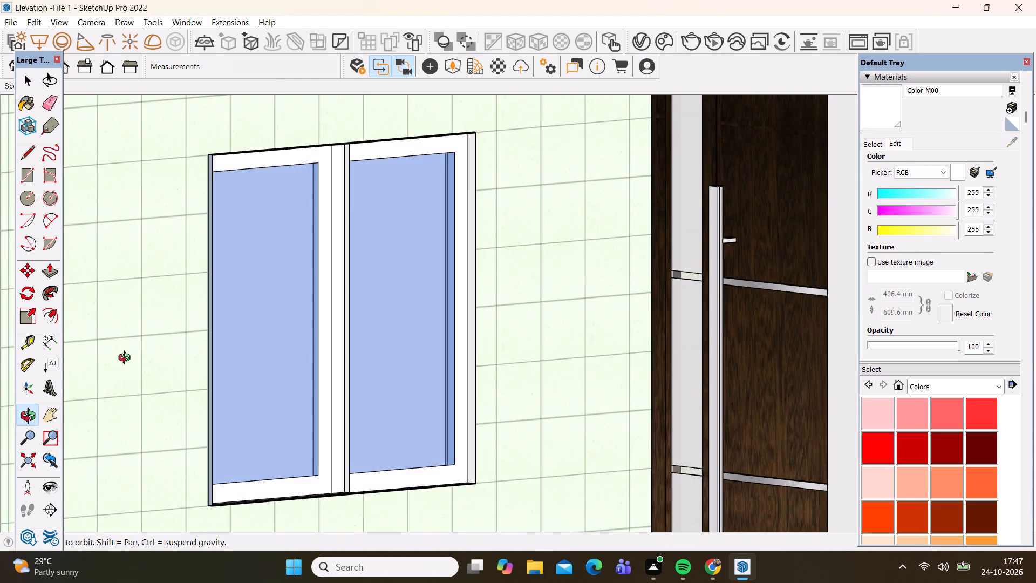
middle_drag(127, 359, 121, 427)
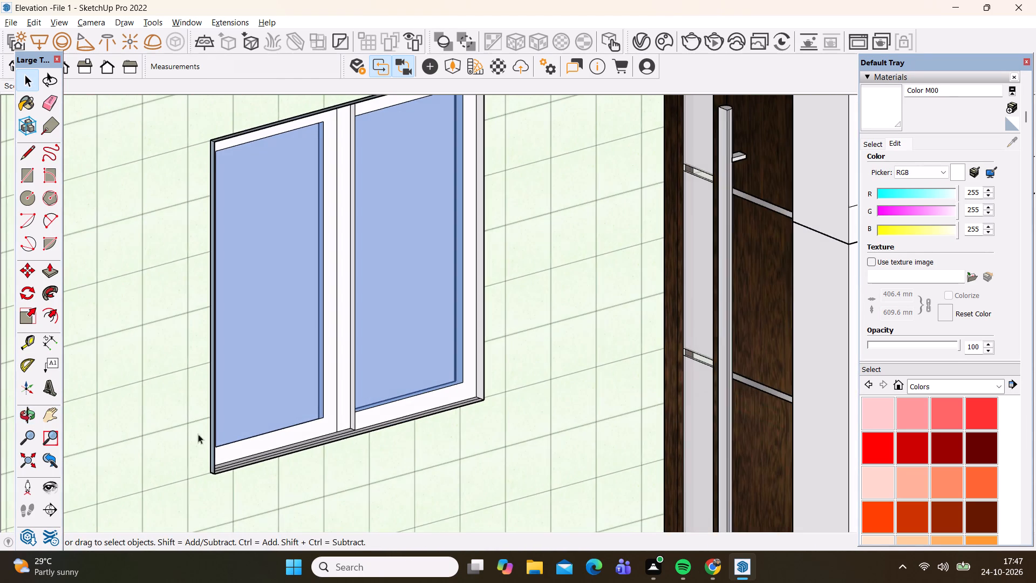
scroll(256, 464, up, 8)
scroll(414, 408, up, 6)
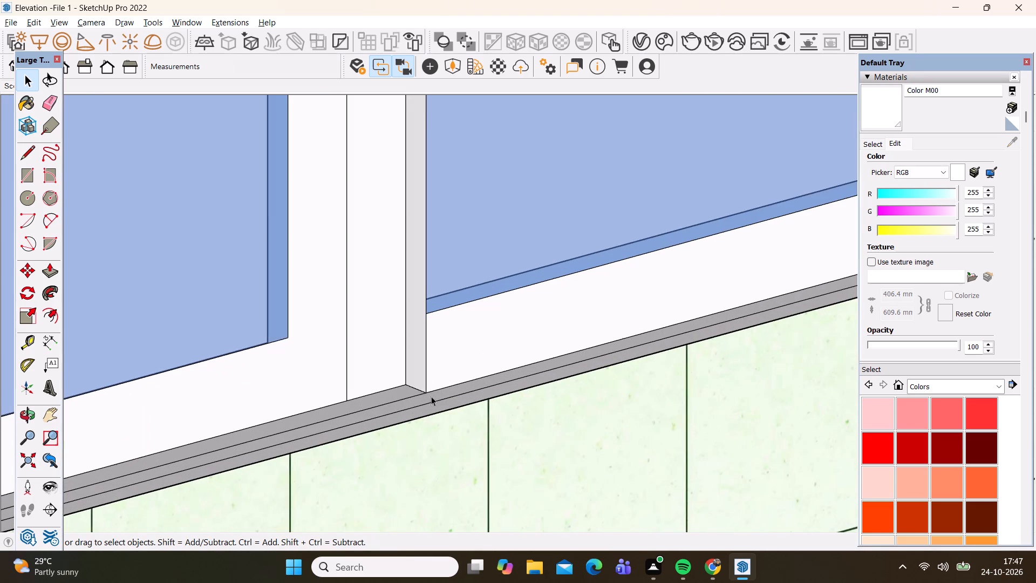
scroll(427, 396, up, 3)
middle_drag(388, 400, 318, 500)
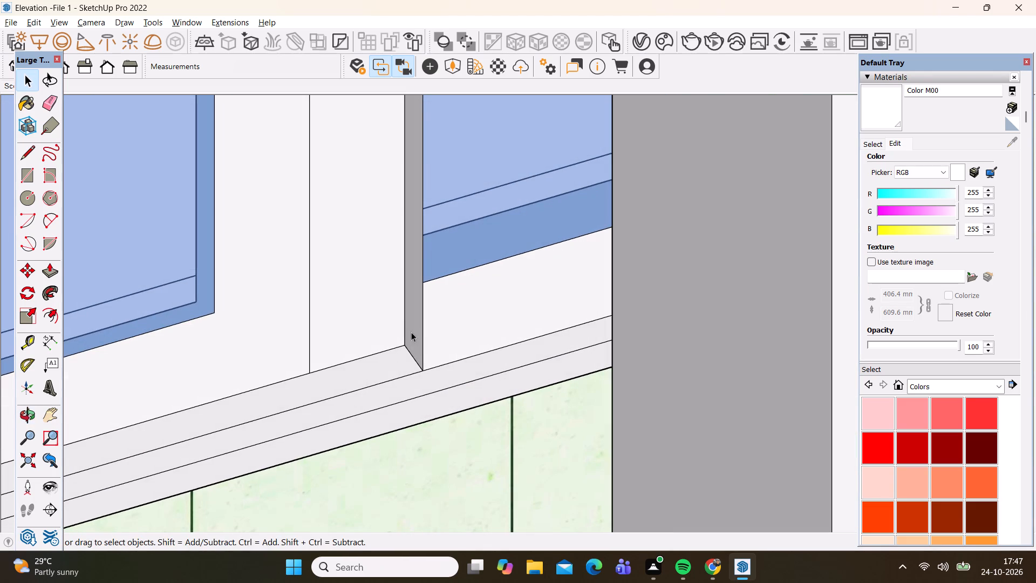
click(421, 334)
Review the upper facade and pergola from the front and slightly below, and clear the window selection.
scroll(406, 347, down, 12)
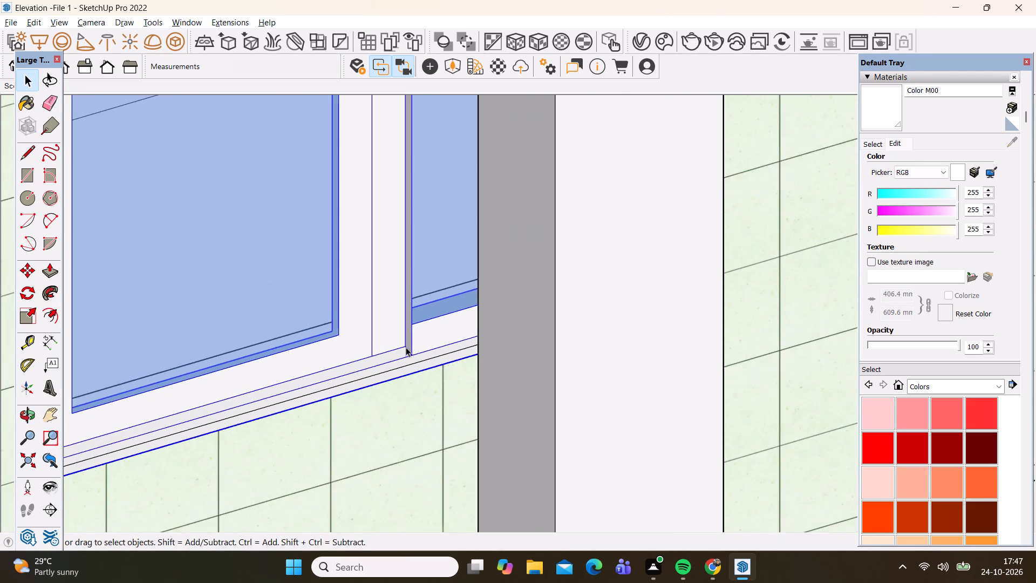
scroll(406, 347, down, 20)
scroll(406, 347, down, 3)
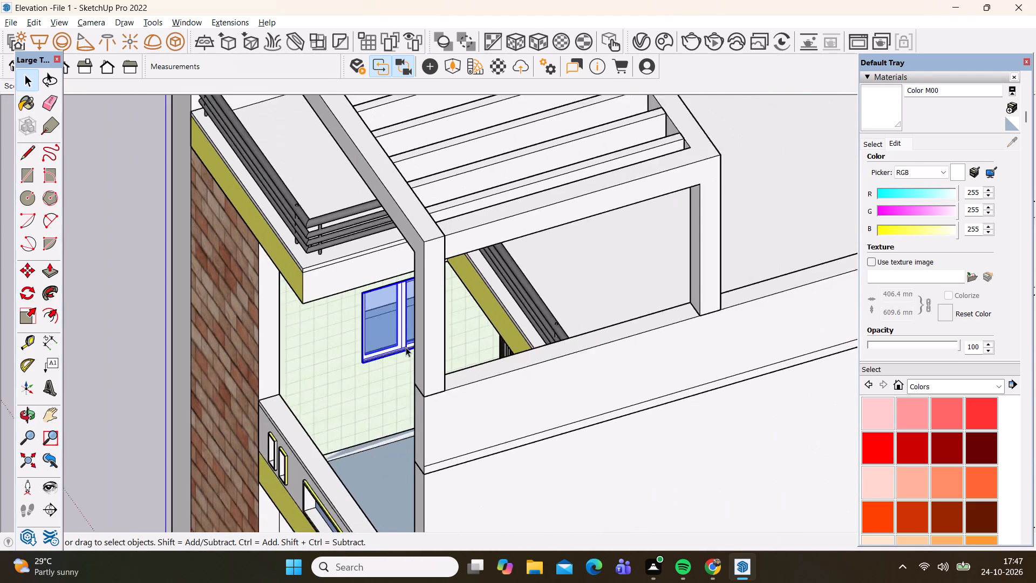
scroll(406, 347, down, 5)
scroll(308, 396, down, 1)
middle_drag(312, 398, 599, 214)
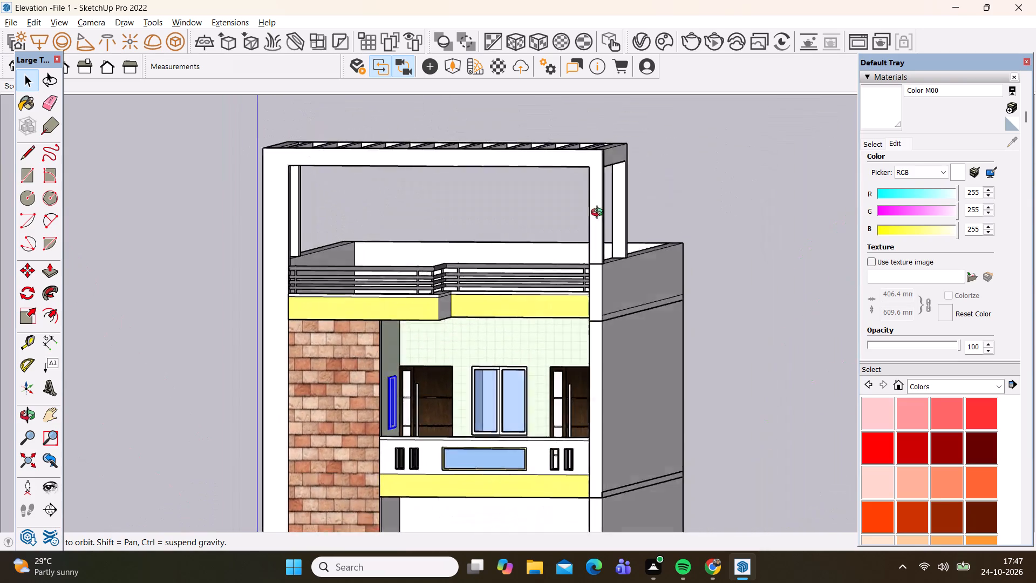
middle_drag(599, 214, 618, 191)
key(space)
click(152, 227)
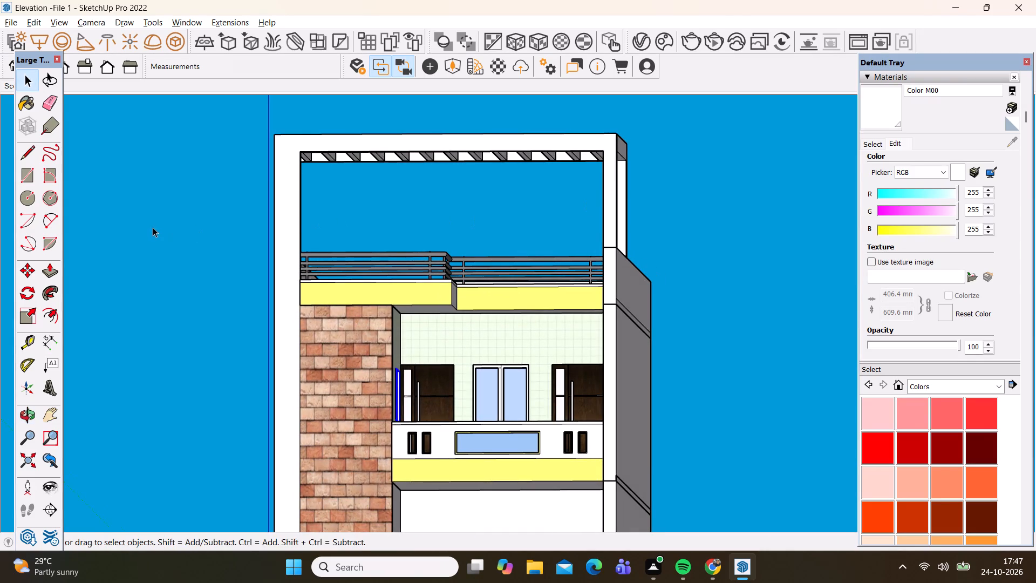
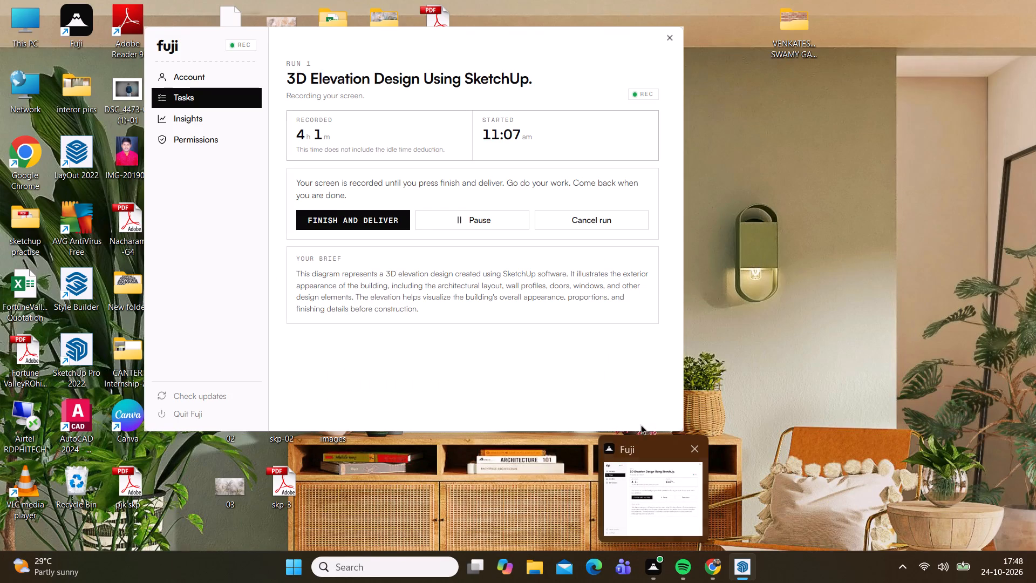
Save the house elevation model under its existing file name.
scroll(401, 297, down, 4)
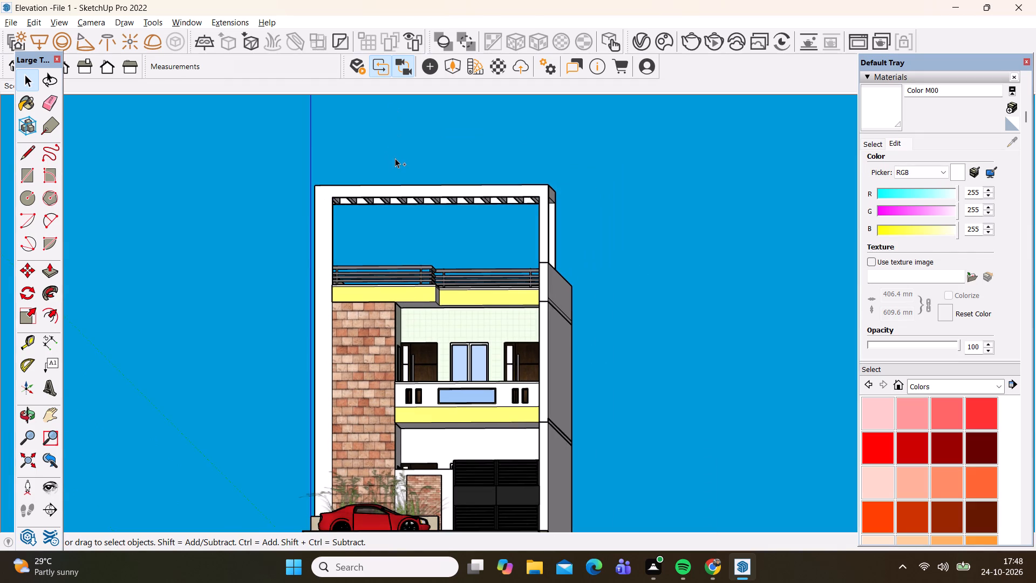
key(ctrl+s)
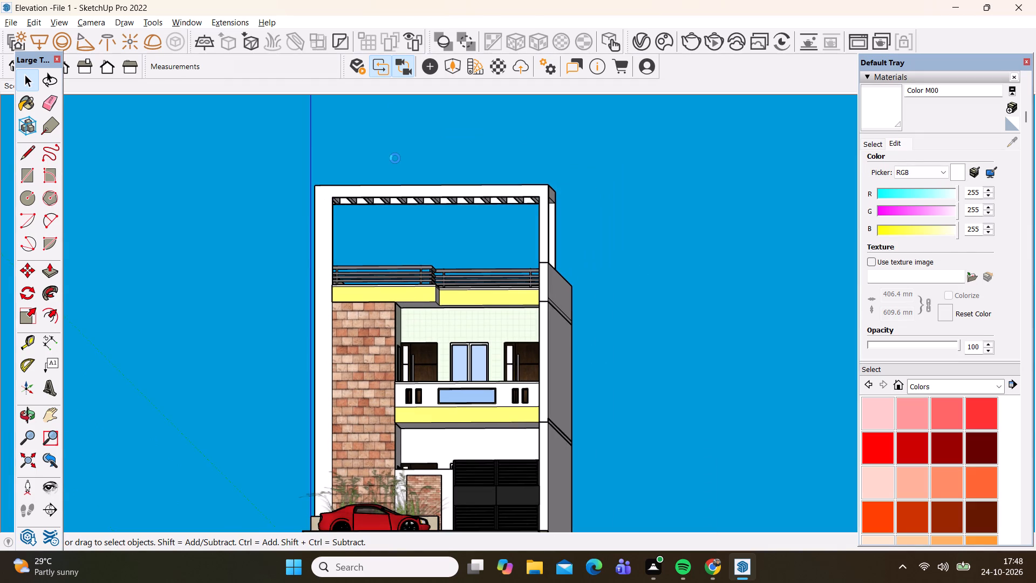
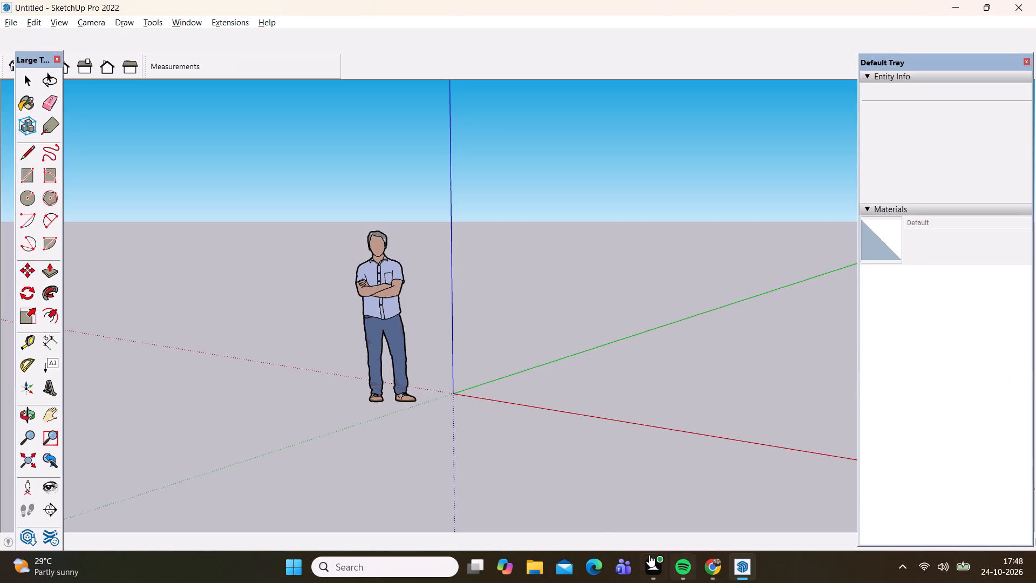
Dismiss the Enscape update notice and close its welcome window.
scroll(221, 361, down, 3)
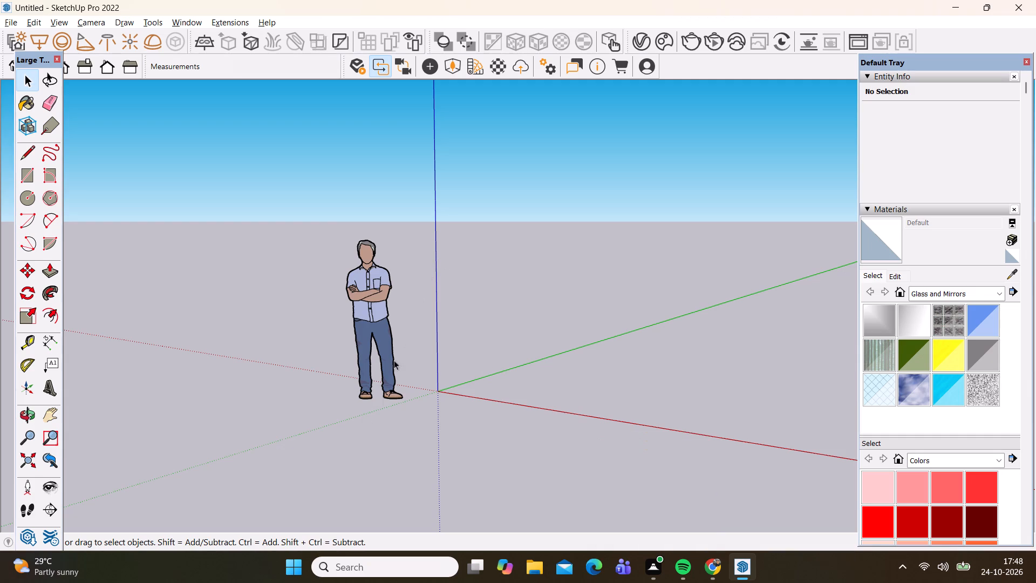
scroll(262, 433, down, 2)
scroll(214, 427, down, 1)
middle_drag(213, 428, 428, 464)
scroll(251, 422, down, 4)
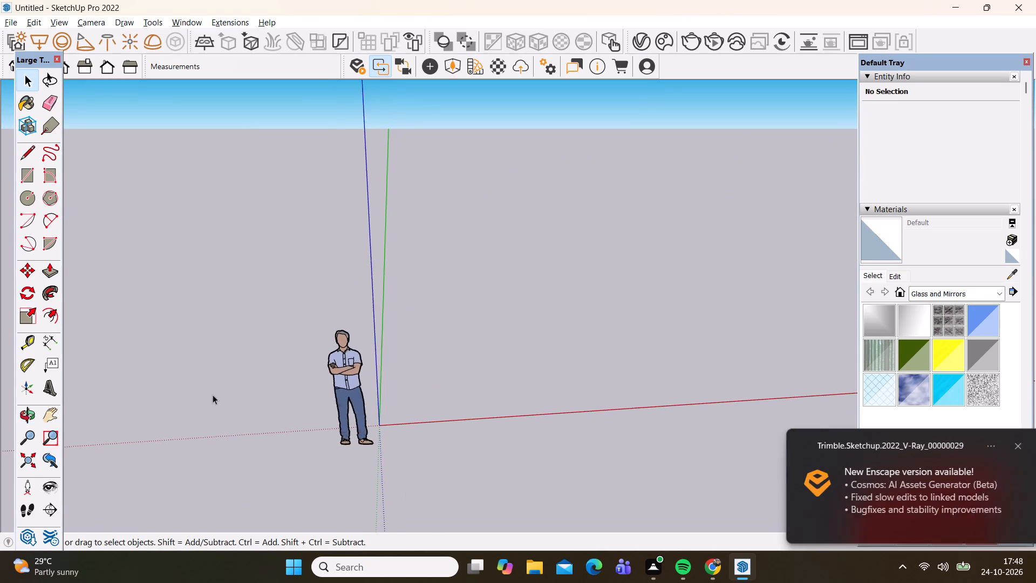
scroll(213, 395, down, 4)
scroll(396, 355, up, 4)
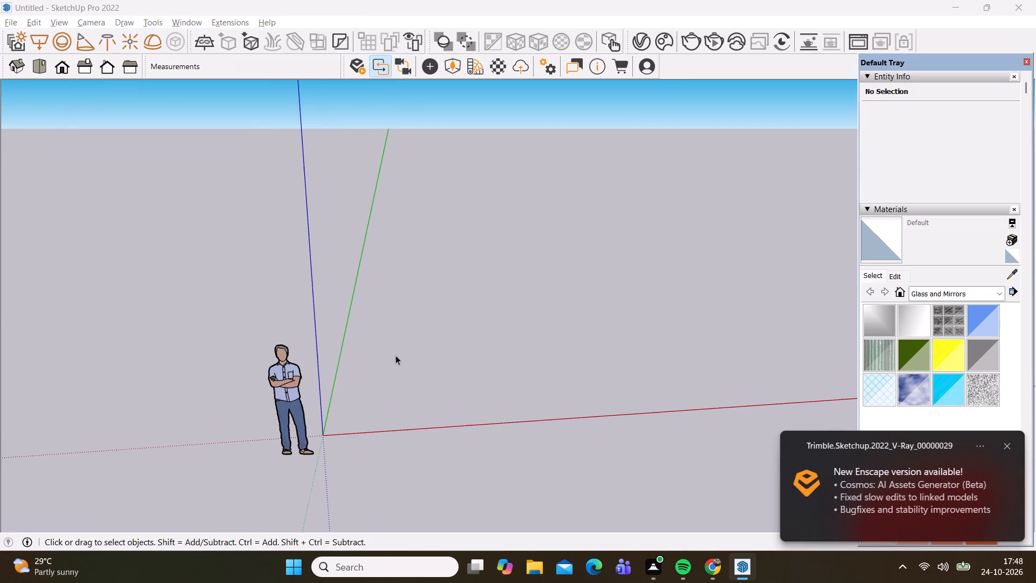
click(1003, 446)
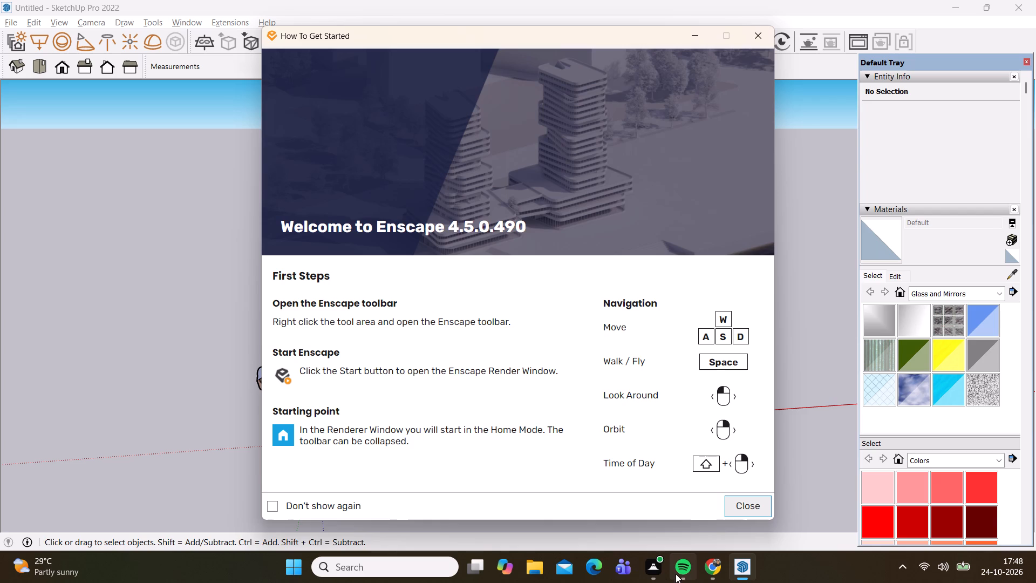
click(759, 37)
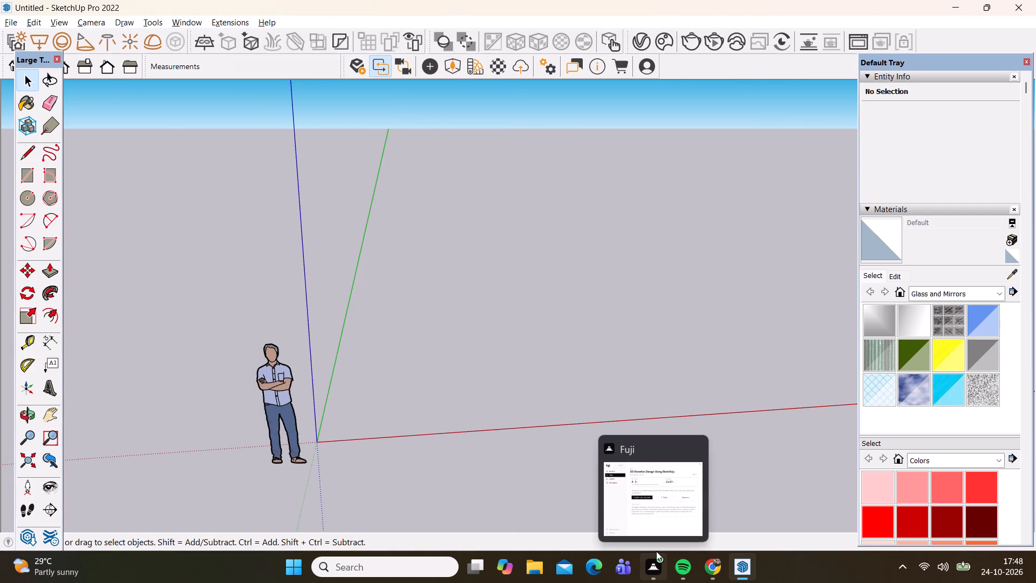
Draw a ground rectangle from the origin, about 20' 4" by 22' 2", along the red and green axes.
scroll(330, 357, up, 2)
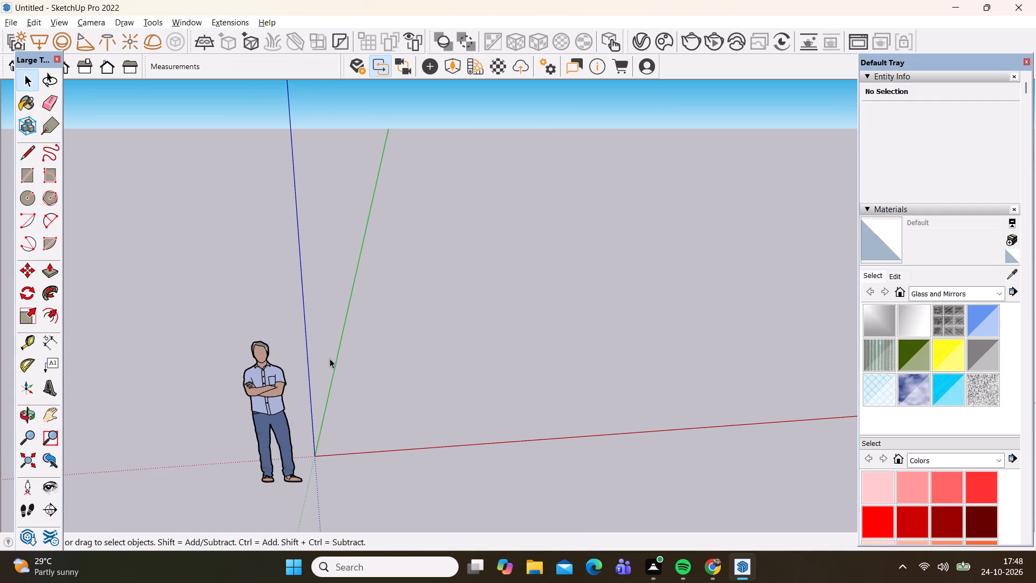
key(r)
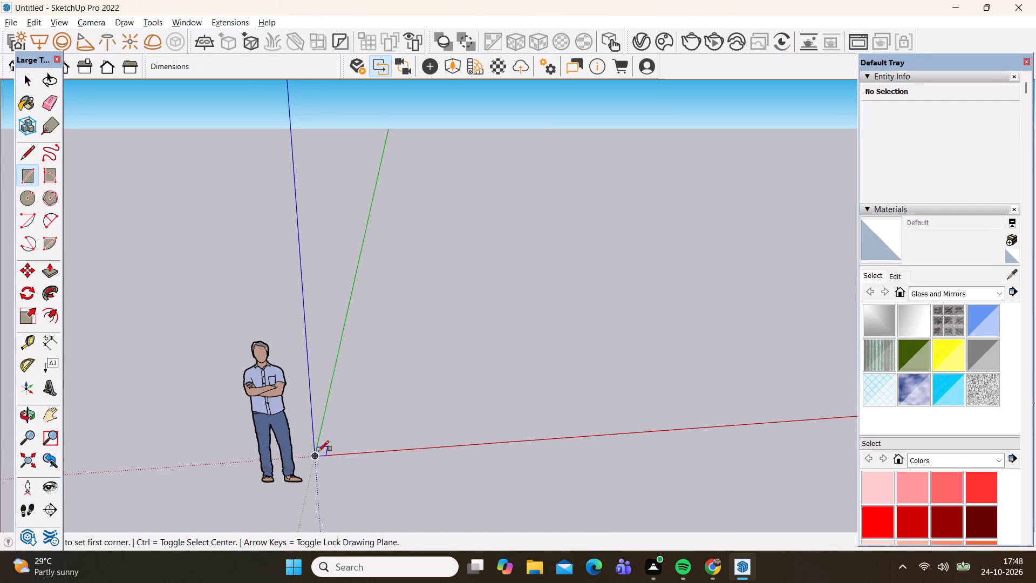
click(318, 451)
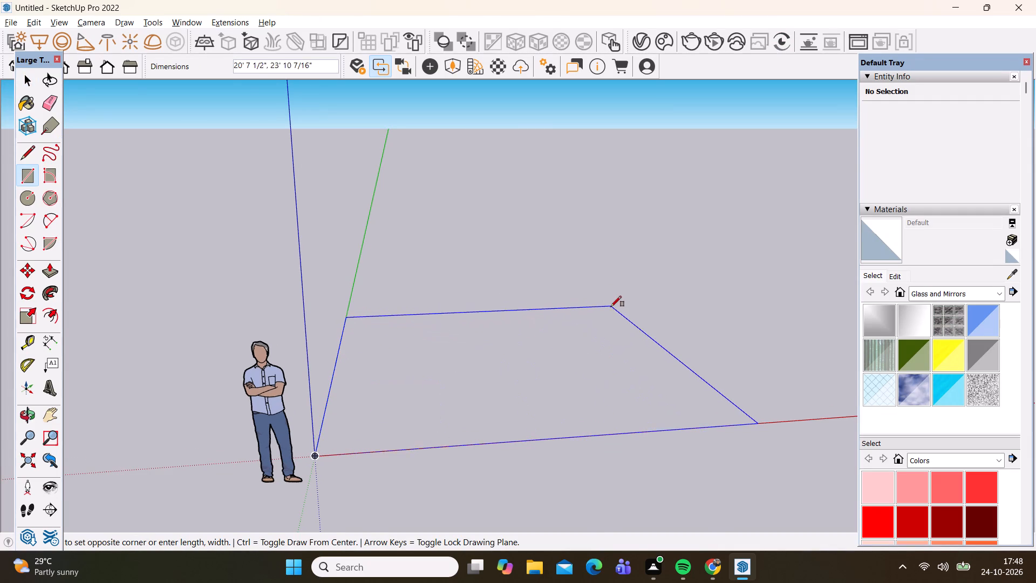
click(614, 311)
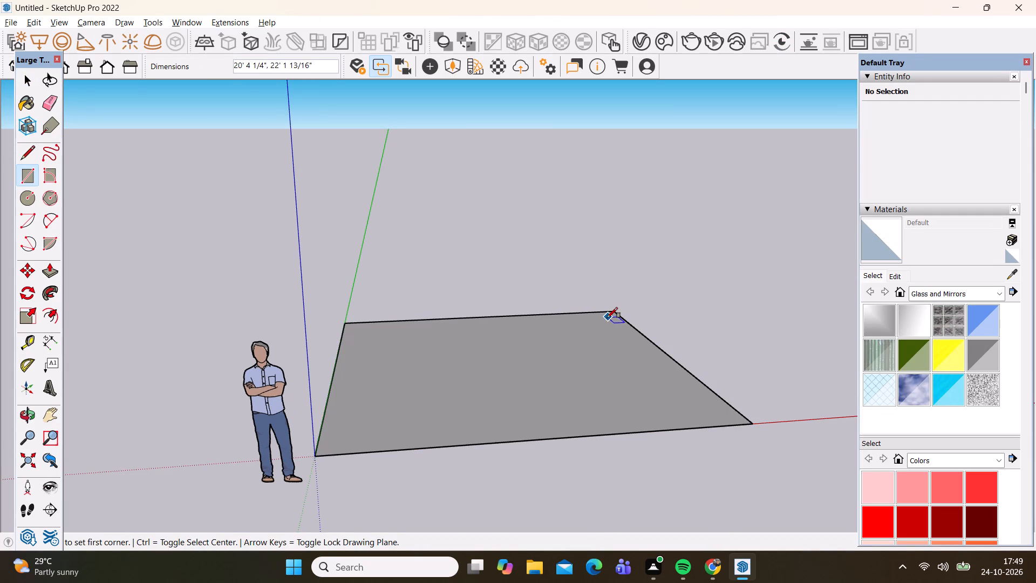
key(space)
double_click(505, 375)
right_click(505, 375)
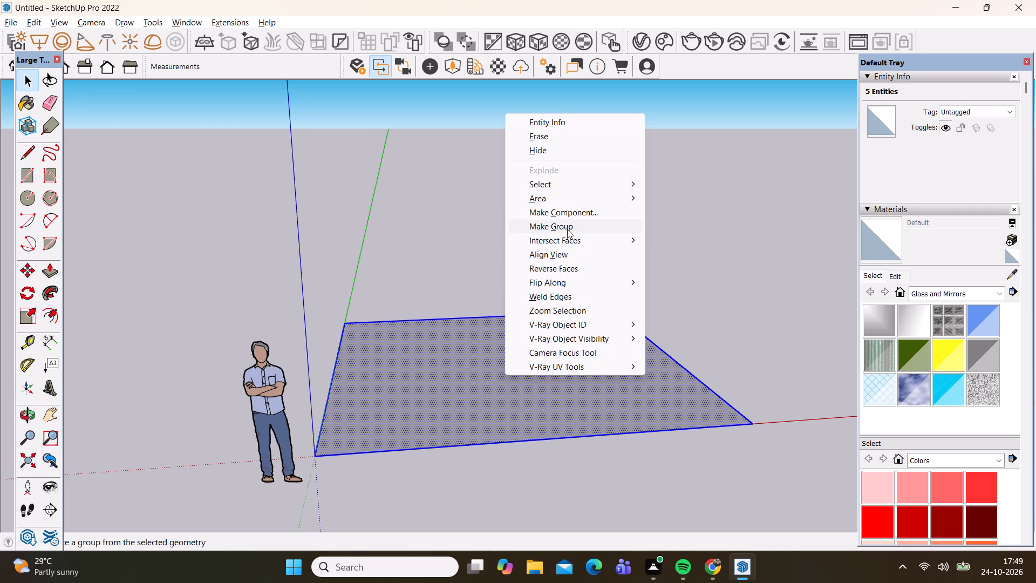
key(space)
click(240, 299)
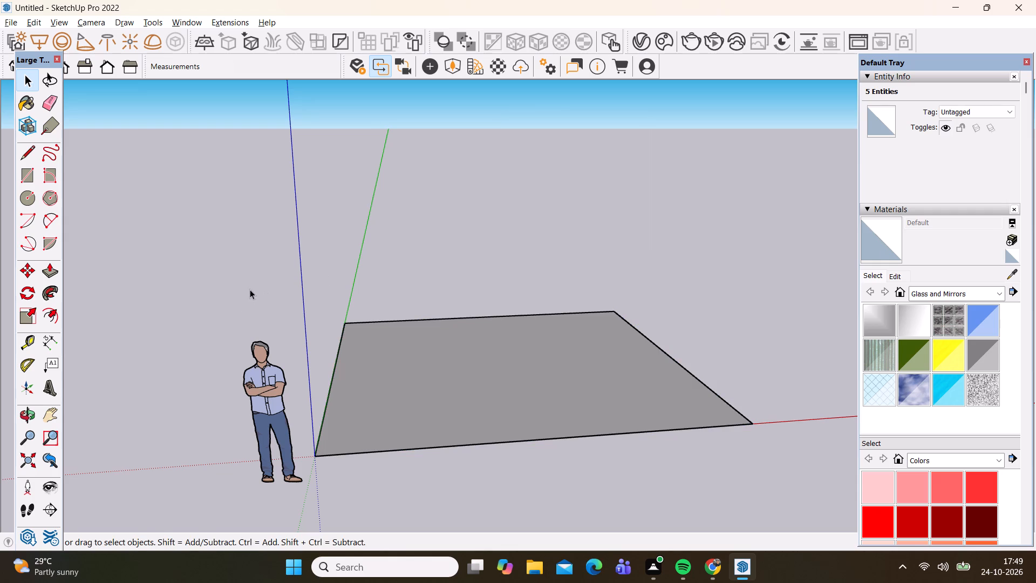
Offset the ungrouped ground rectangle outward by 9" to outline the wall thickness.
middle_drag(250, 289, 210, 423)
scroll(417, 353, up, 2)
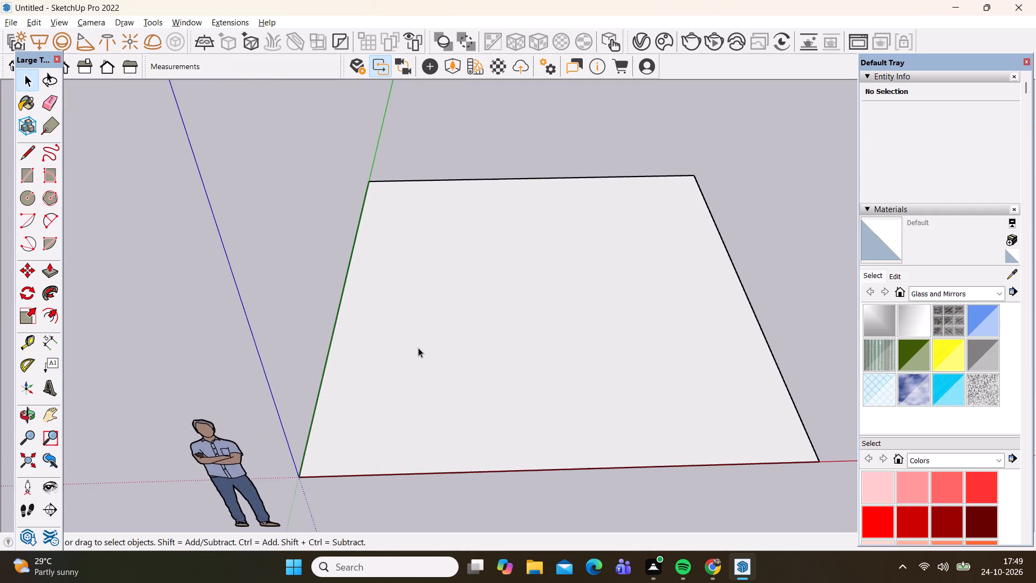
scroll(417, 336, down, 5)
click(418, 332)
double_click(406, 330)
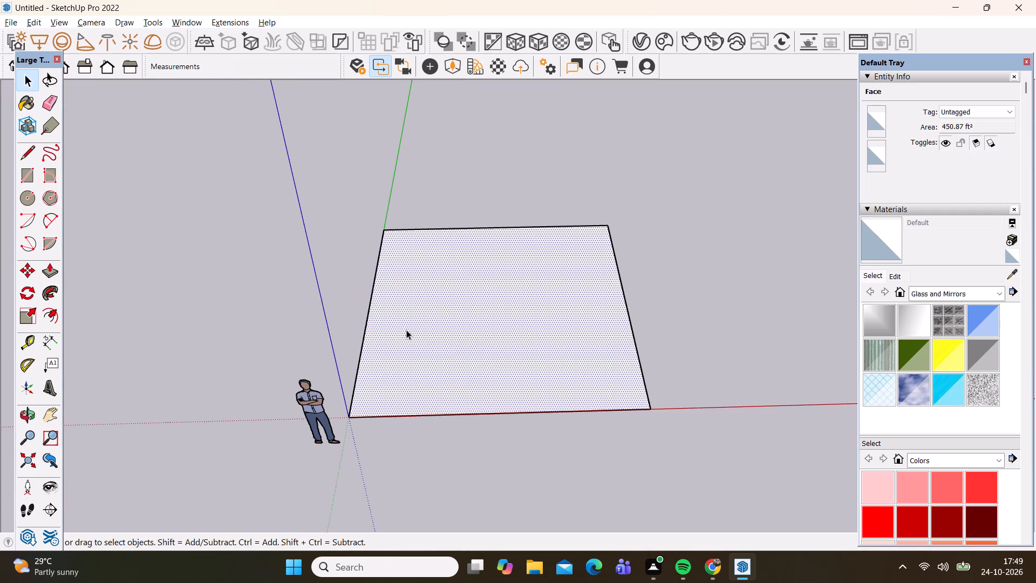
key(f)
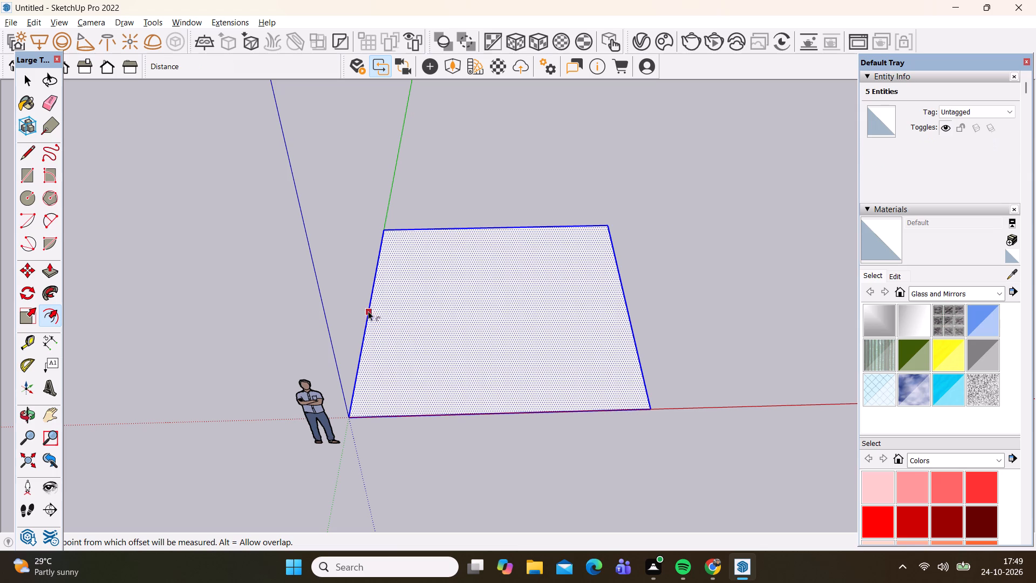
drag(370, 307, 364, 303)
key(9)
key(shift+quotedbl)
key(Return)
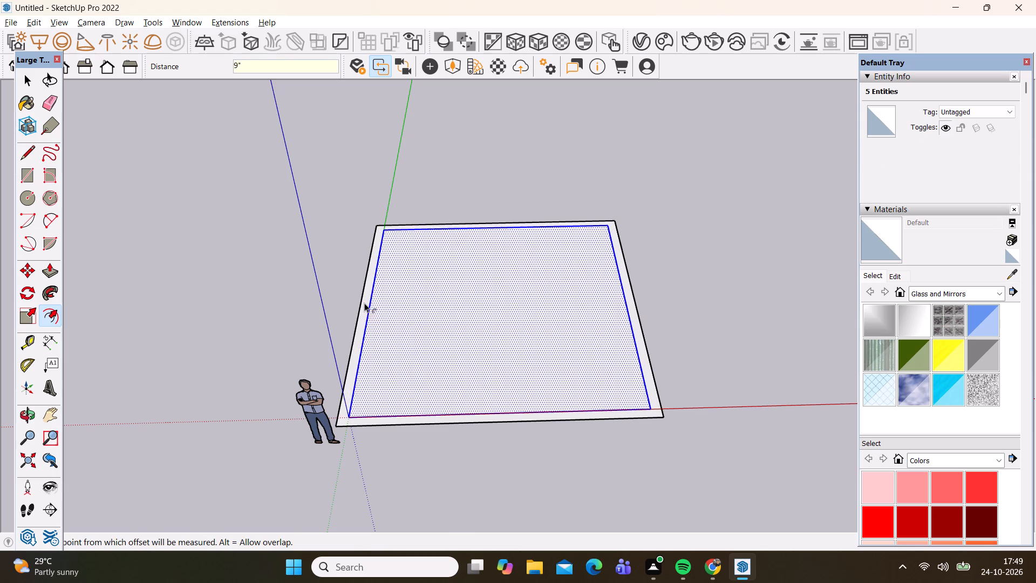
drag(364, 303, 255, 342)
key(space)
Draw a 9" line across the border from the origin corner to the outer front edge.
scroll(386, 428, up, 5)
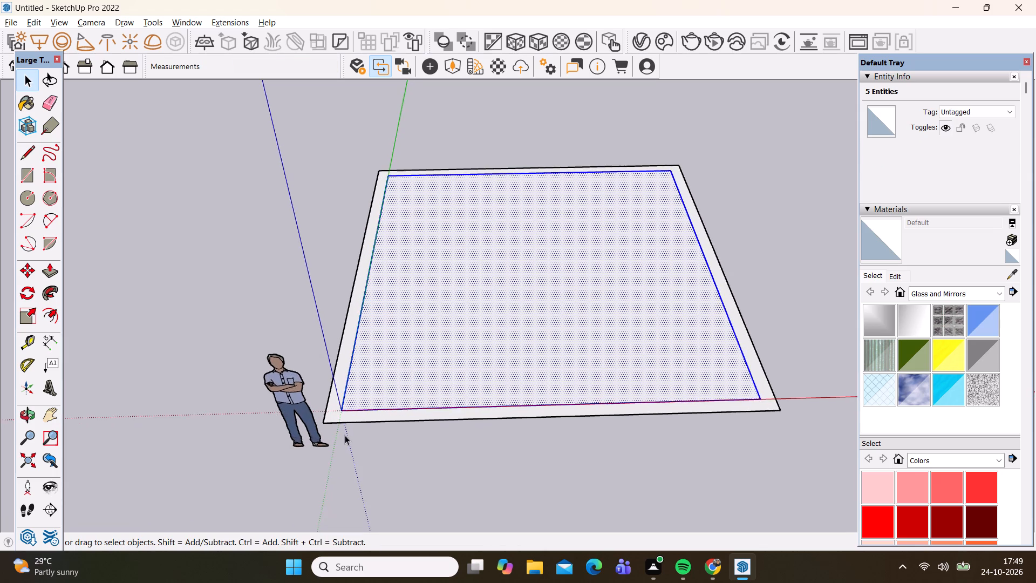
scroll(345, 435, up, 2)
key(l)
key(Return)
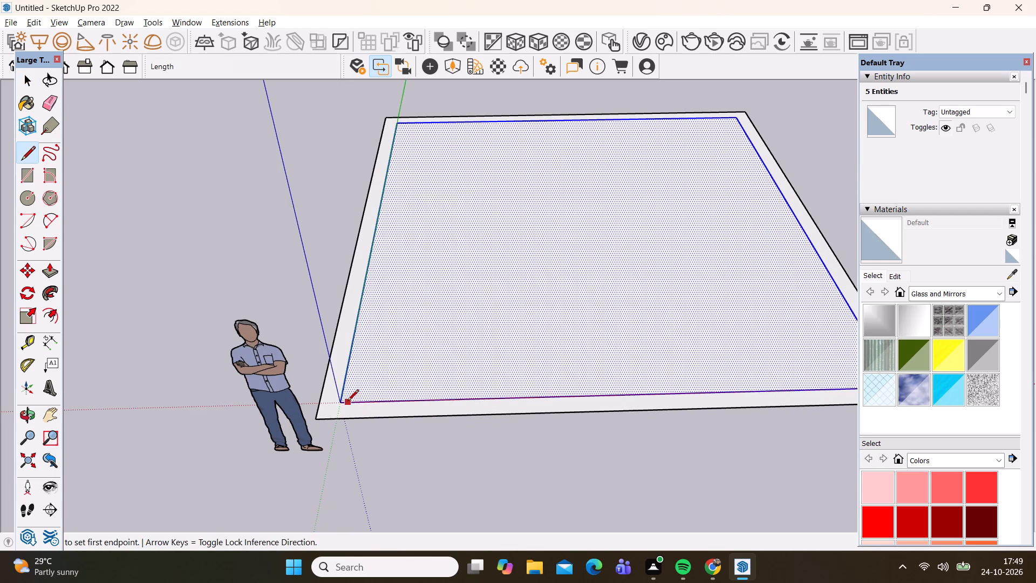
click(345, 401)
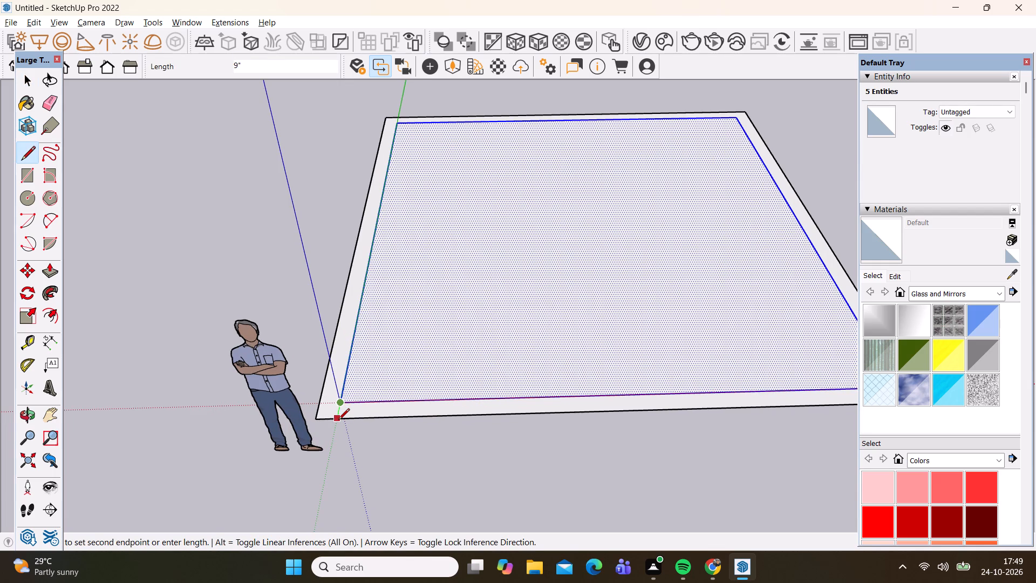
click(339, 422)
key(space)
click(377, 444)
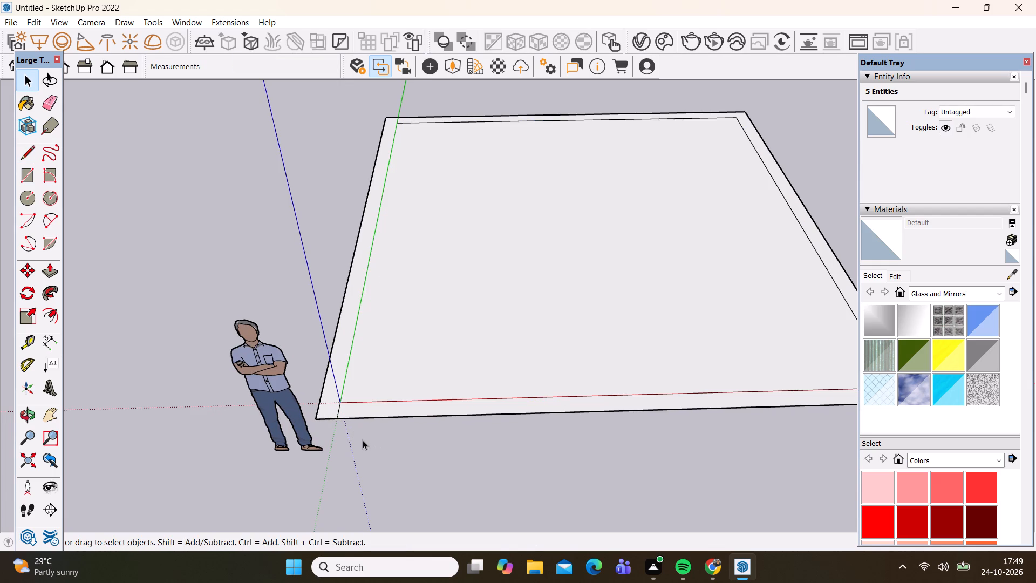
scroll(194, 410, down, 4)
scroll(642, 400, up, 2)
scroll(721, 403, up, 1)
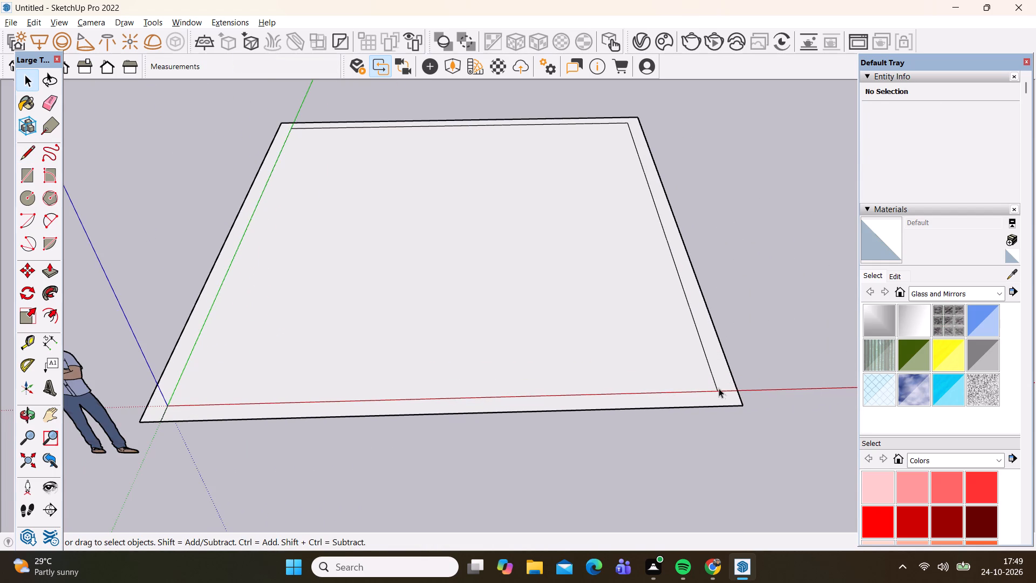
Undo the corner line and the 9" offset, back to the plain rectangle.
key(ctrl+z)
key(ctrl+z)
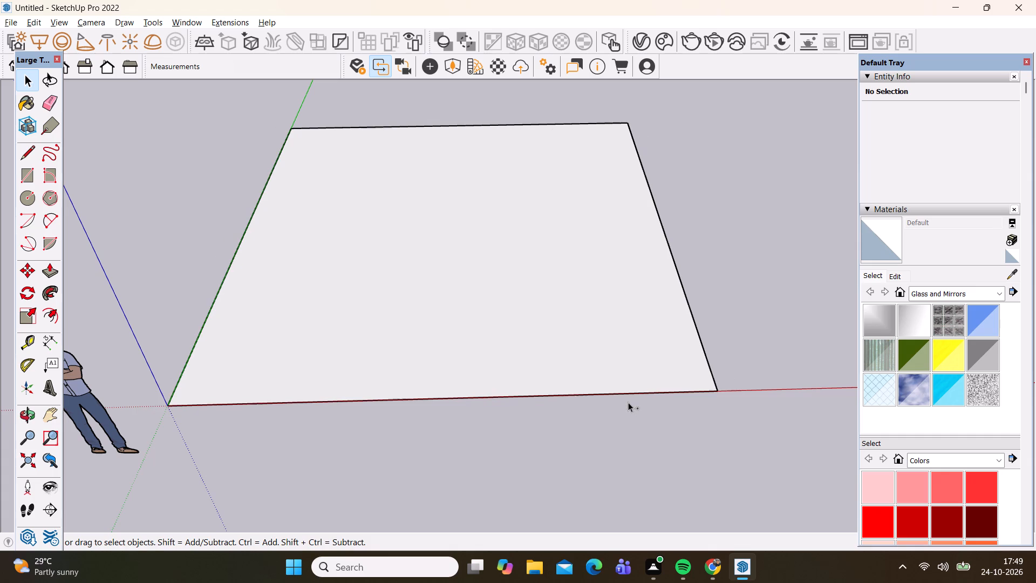
Group the ground rectangle's face together with its edges.
double_click(503, 341)
right_click(502, 340)
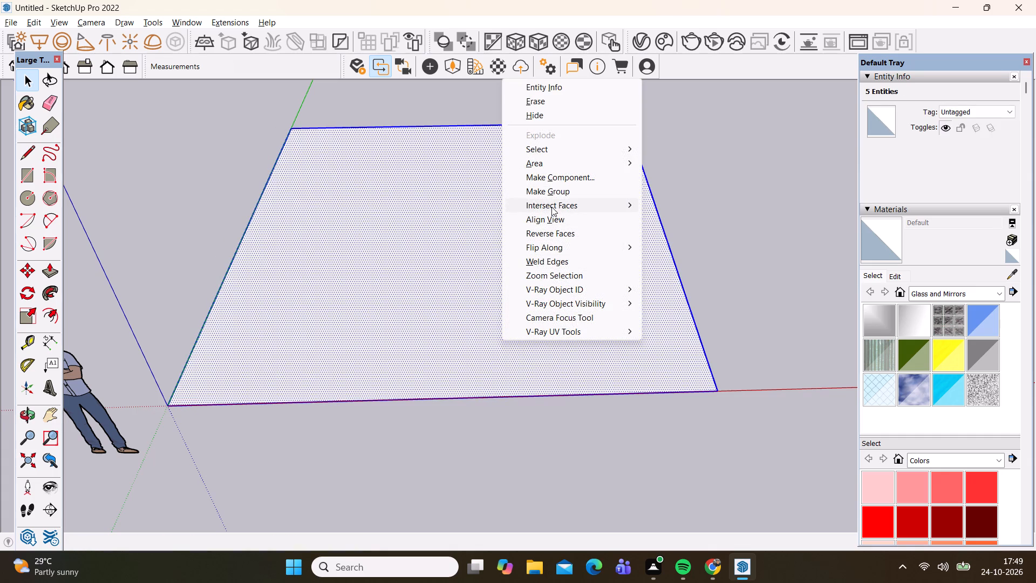
click(551, 196)
key(space)
Inside the rectangle's group, offset the face outward by 9" to form the wall border.
double_click(446, 358)
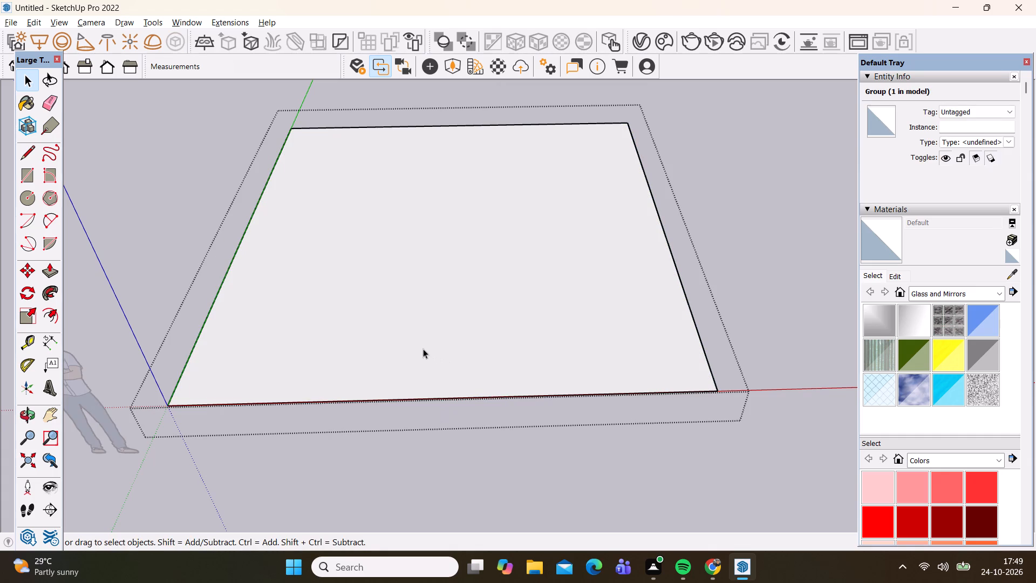
key(f)
click(213, 311)
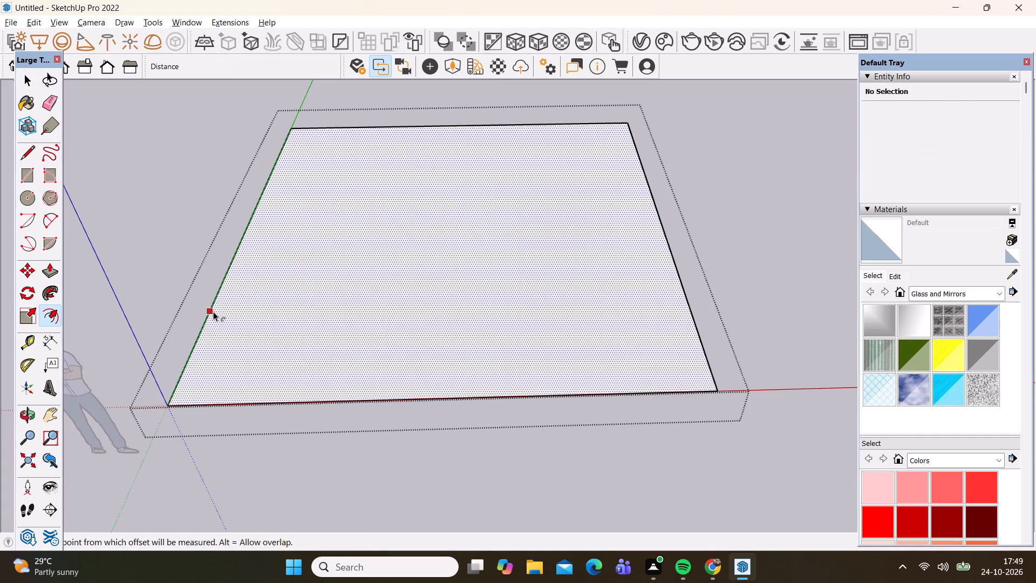
key(9)
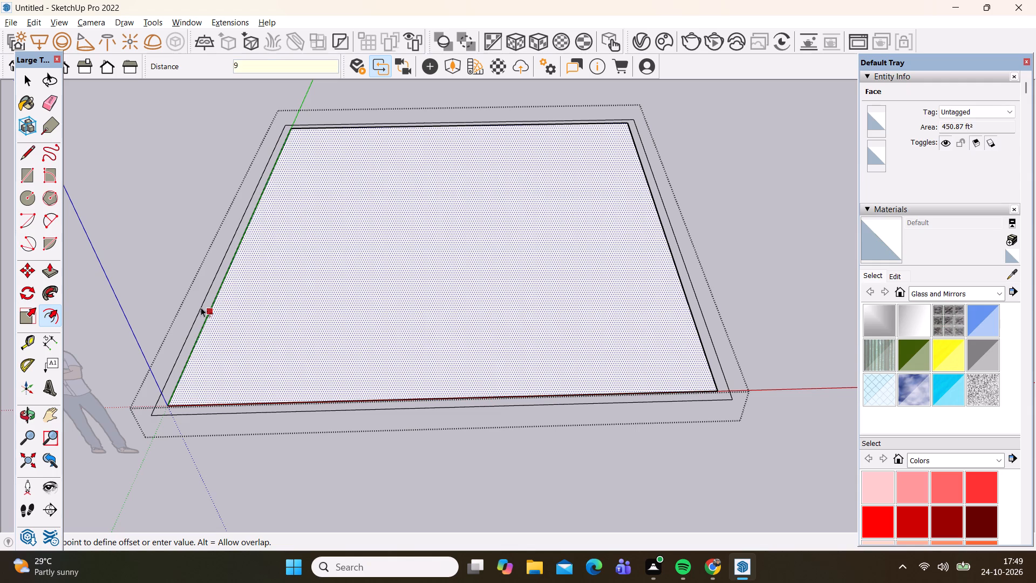
key(shift+quotedbl)
key(Return)
key(space)
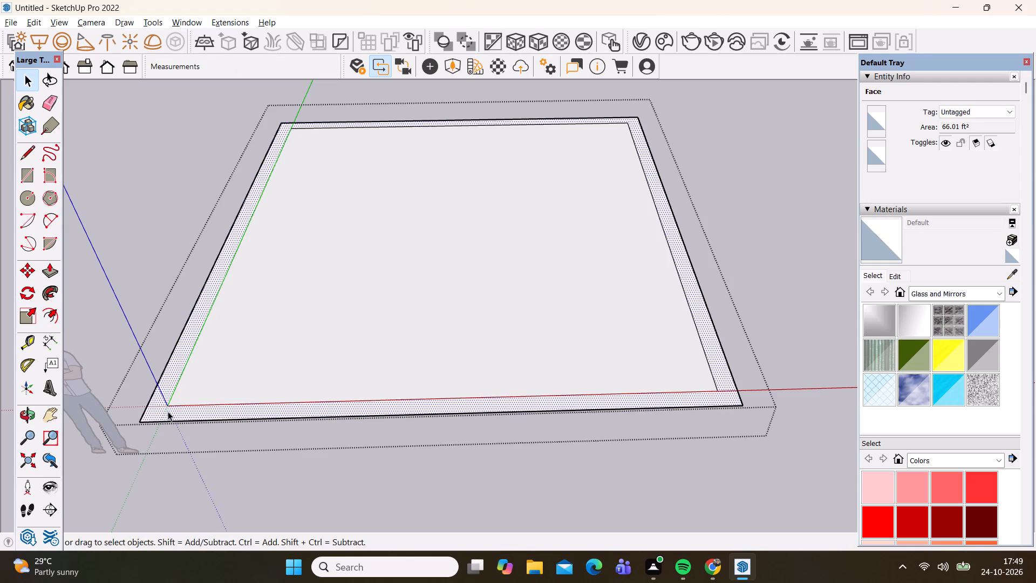
Draw a line across the border at each inner front corner to separate the front strip from the side walls.
key(l)
key(Return)
click(167, 407)
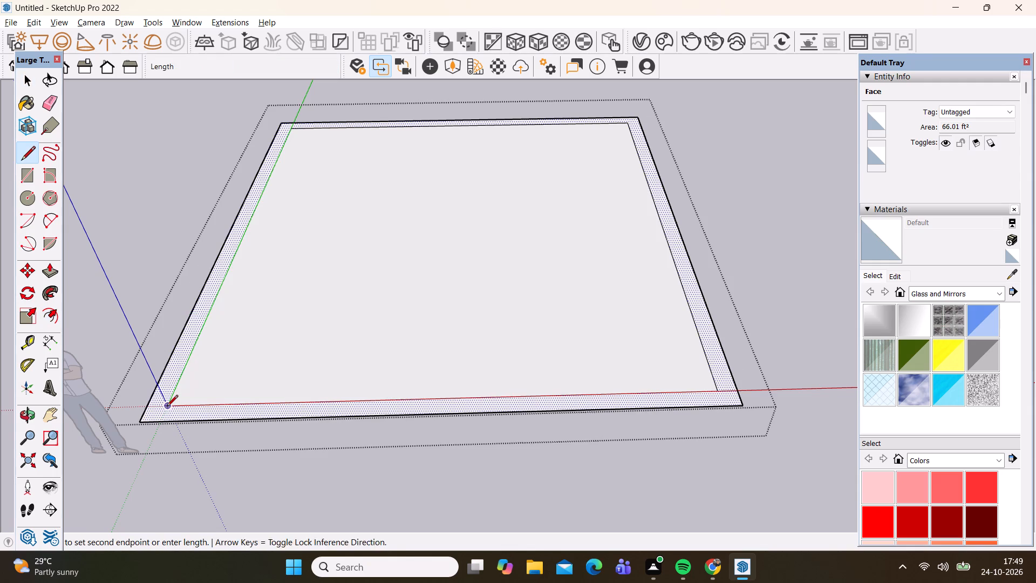
click(163, 421)
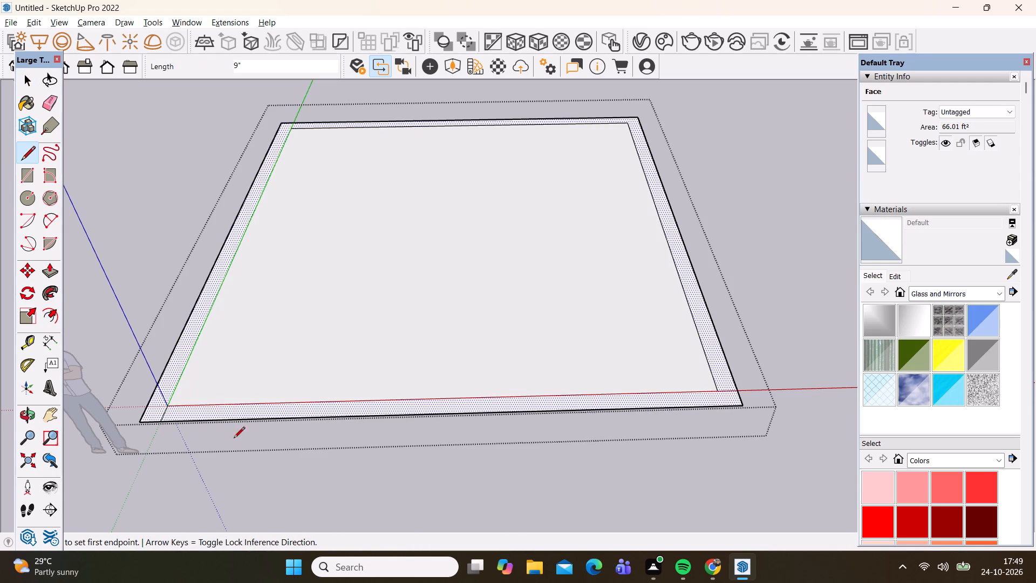
key(space)
key(l)
key(Return)
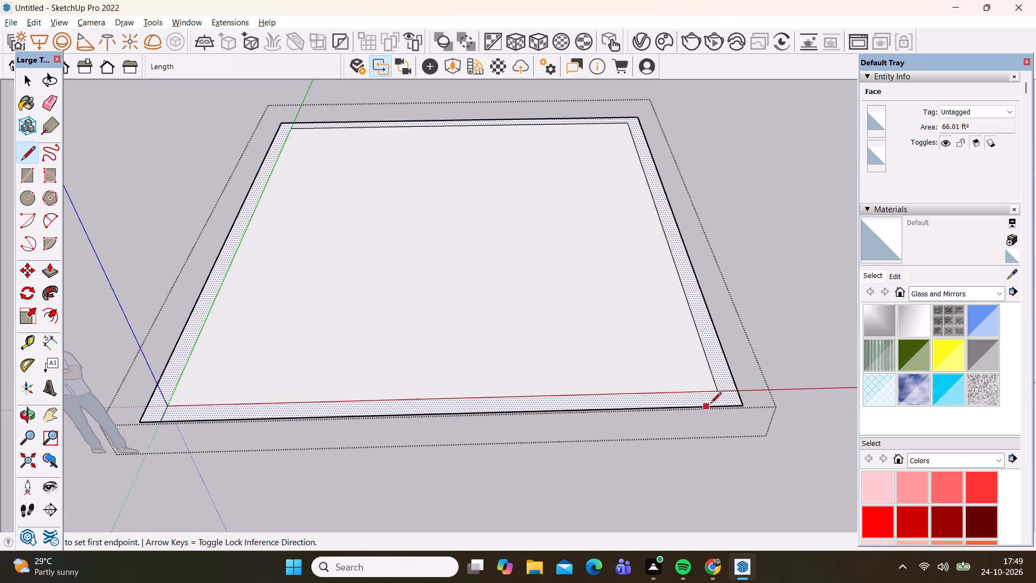
click(717, 393)
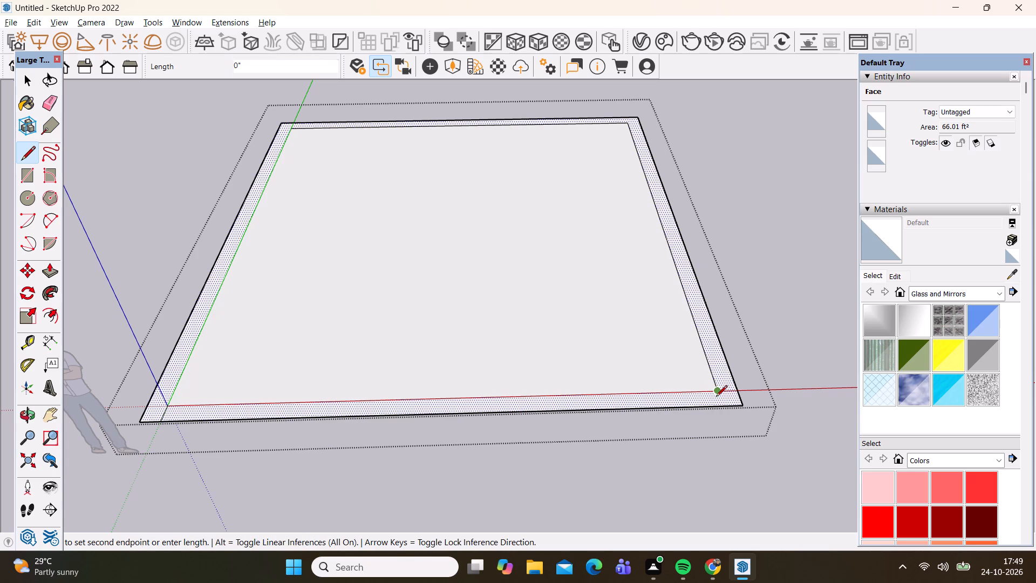
click(716, 409)
key(space)
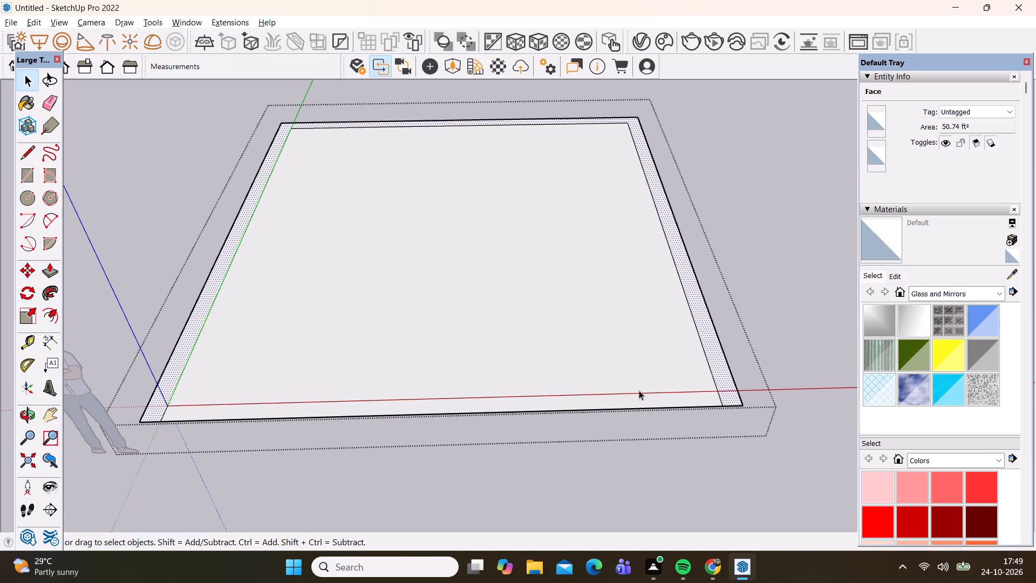
Delete the inner front edge along the red axis to merge the front strip with the floor.
click(639, 390)
click(639, 392)
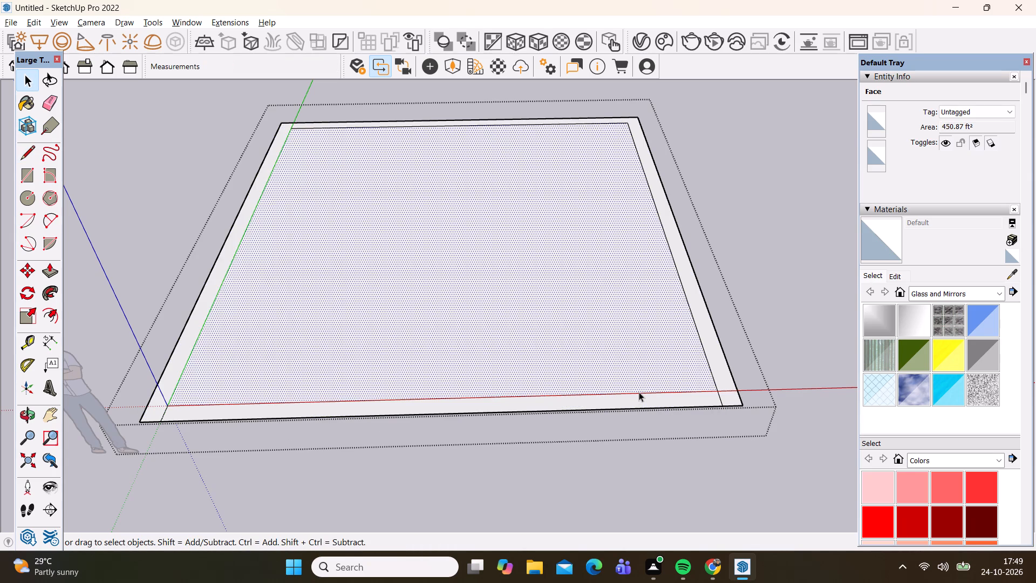
key(Delete)
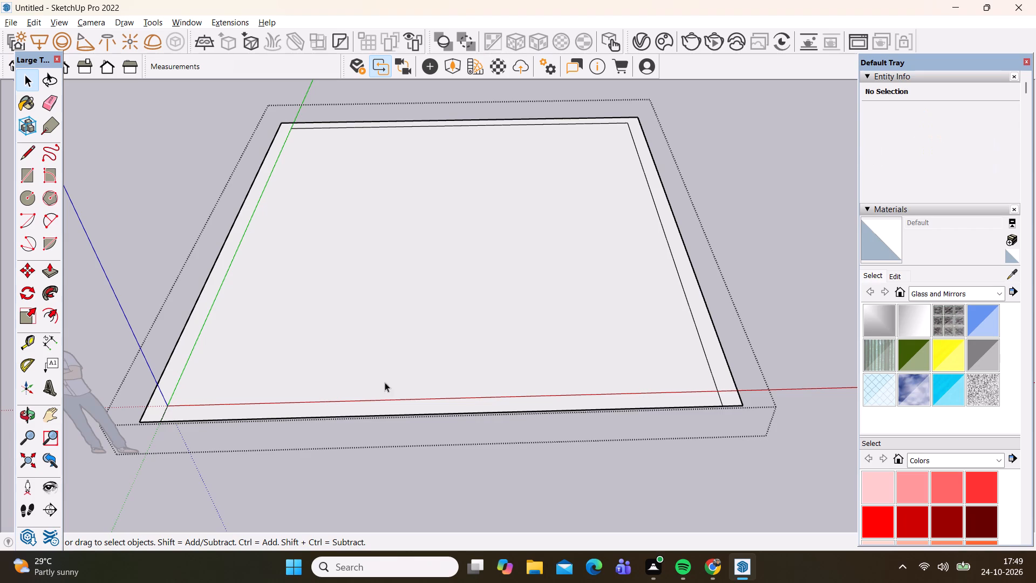
Push/Pull the U-shaped border face up 10' to raise the back and side walls.
key(p)
click(161, 404)
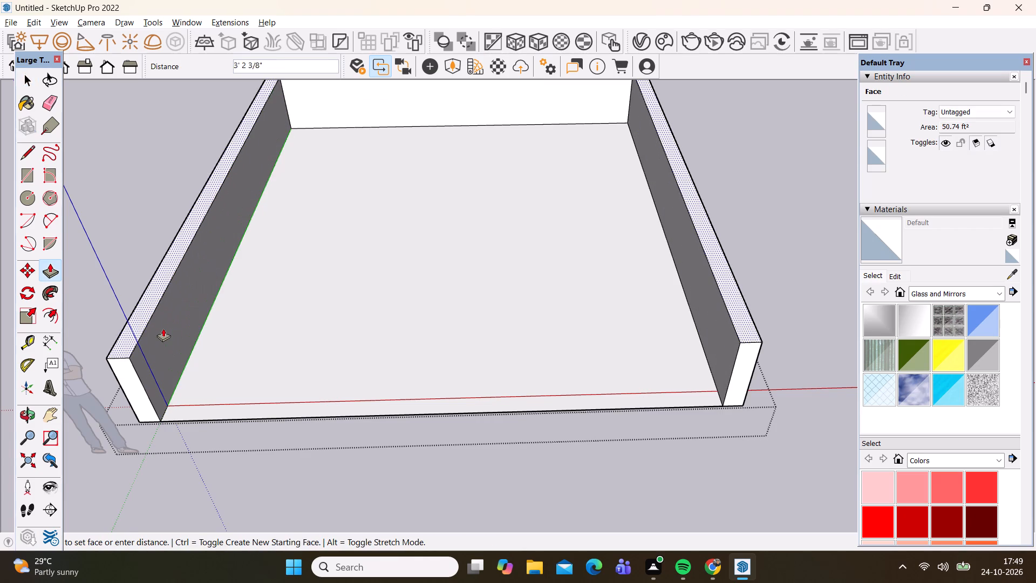
text(10')
key(Return)
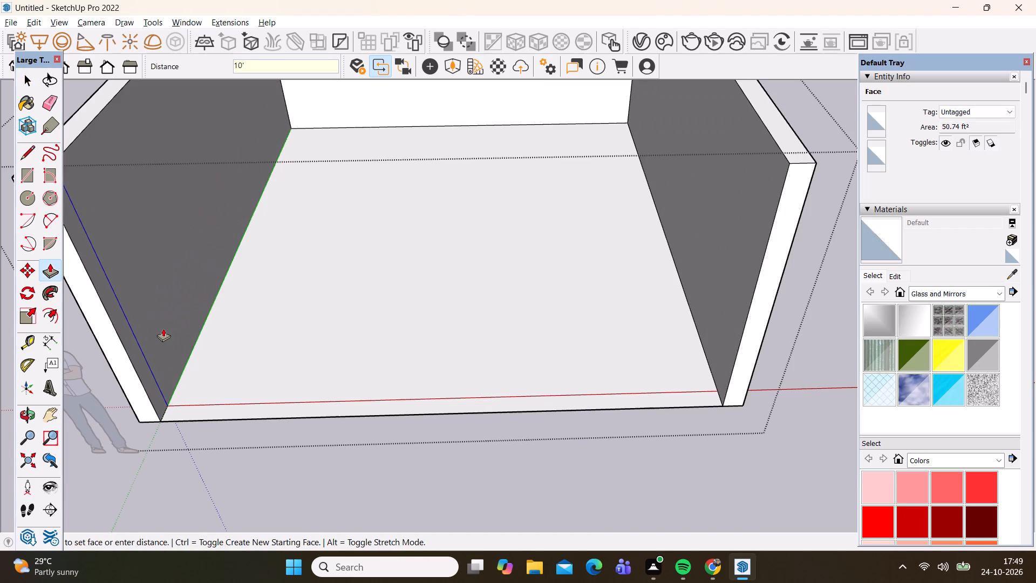
Finish Push/Pull and close the wall group.
key(space)
scroll(435, 412, down, 7)
middle_drag(432, 458, 434, 354)
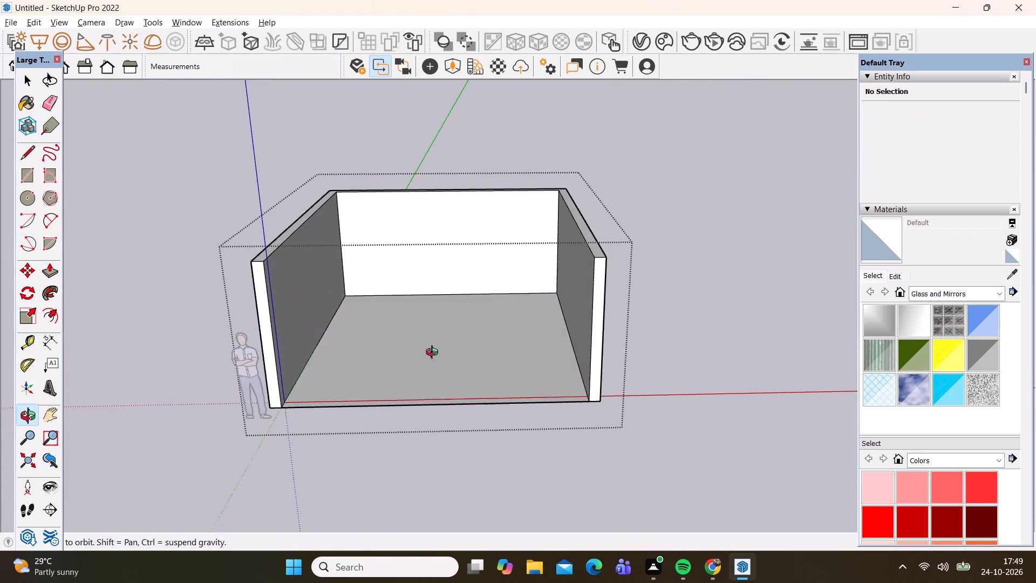
middle_drag(434, 354, 436, 287)
click(715, 241)
key(space)
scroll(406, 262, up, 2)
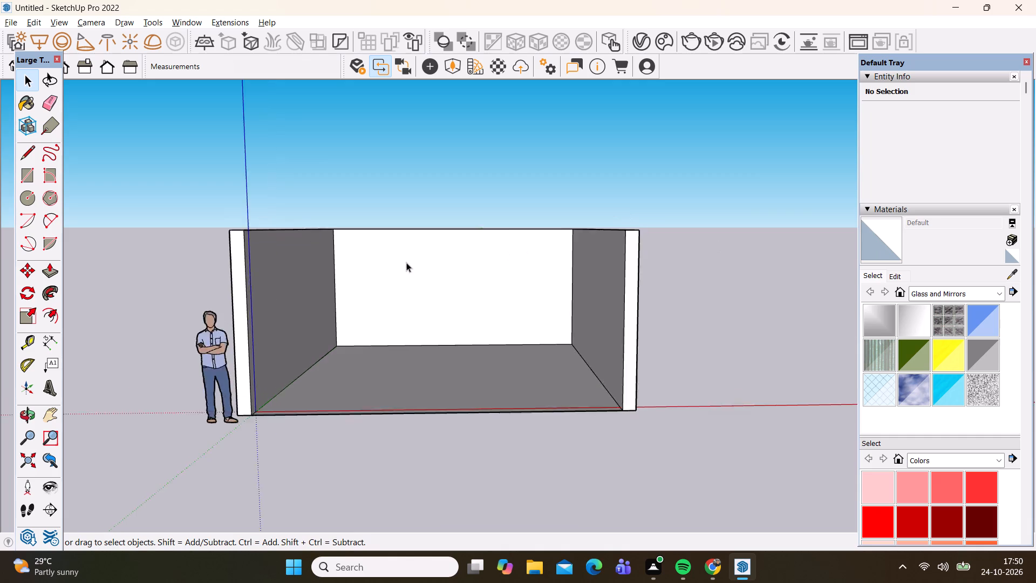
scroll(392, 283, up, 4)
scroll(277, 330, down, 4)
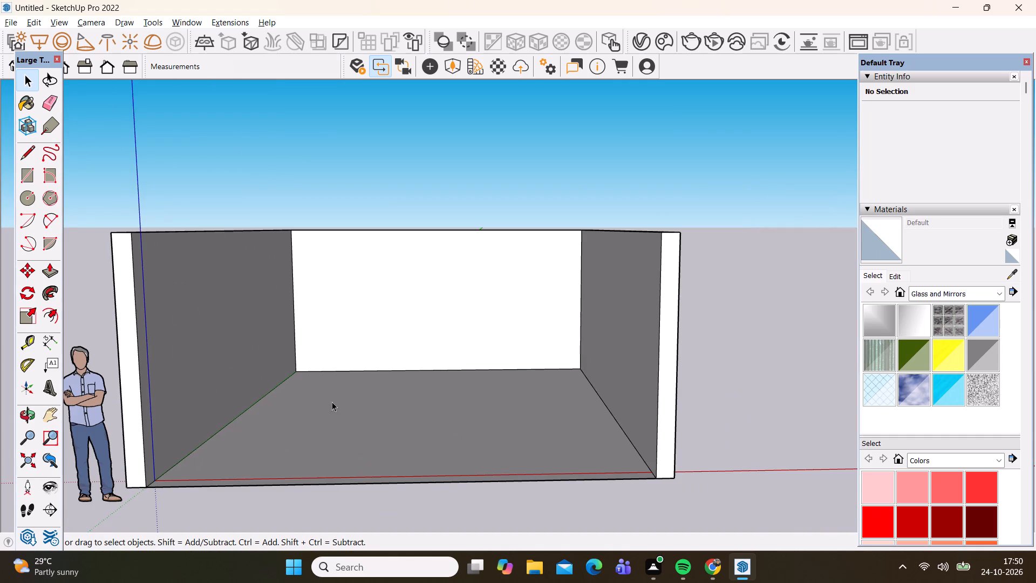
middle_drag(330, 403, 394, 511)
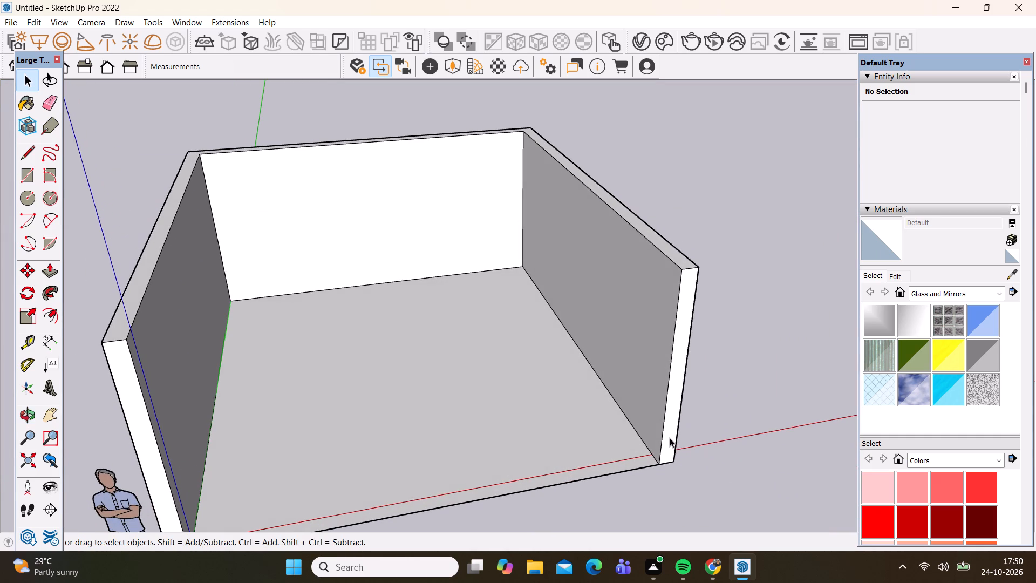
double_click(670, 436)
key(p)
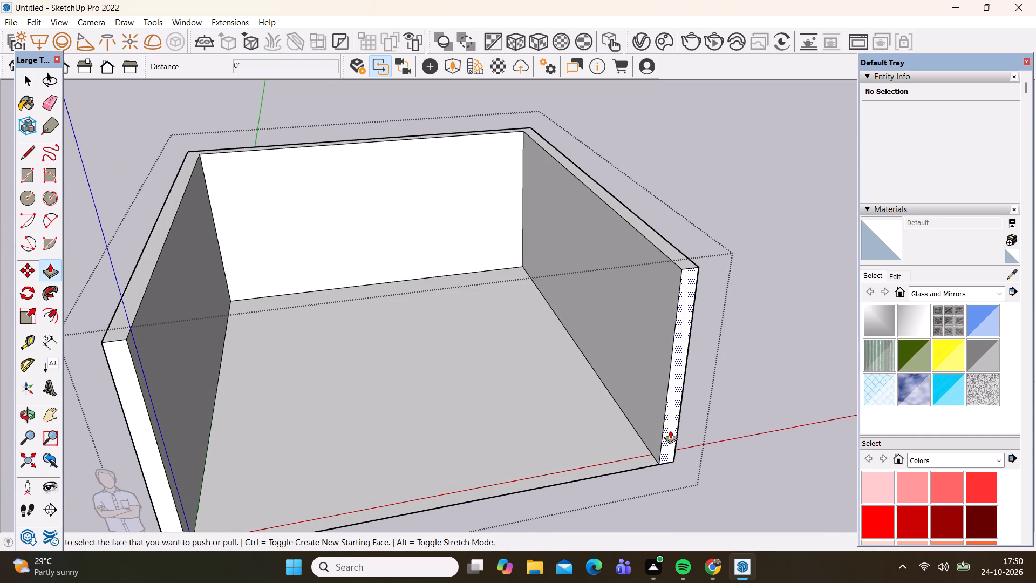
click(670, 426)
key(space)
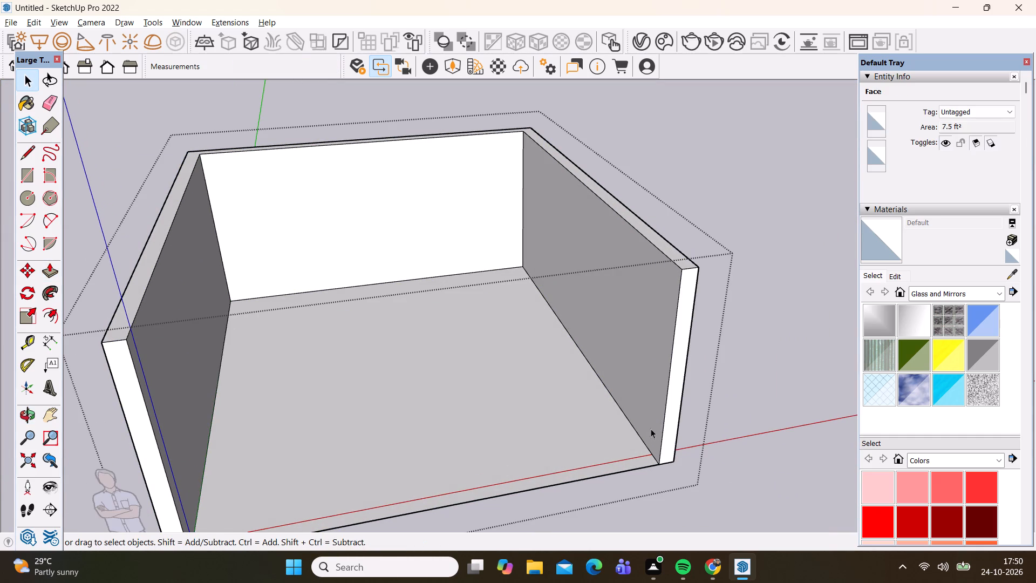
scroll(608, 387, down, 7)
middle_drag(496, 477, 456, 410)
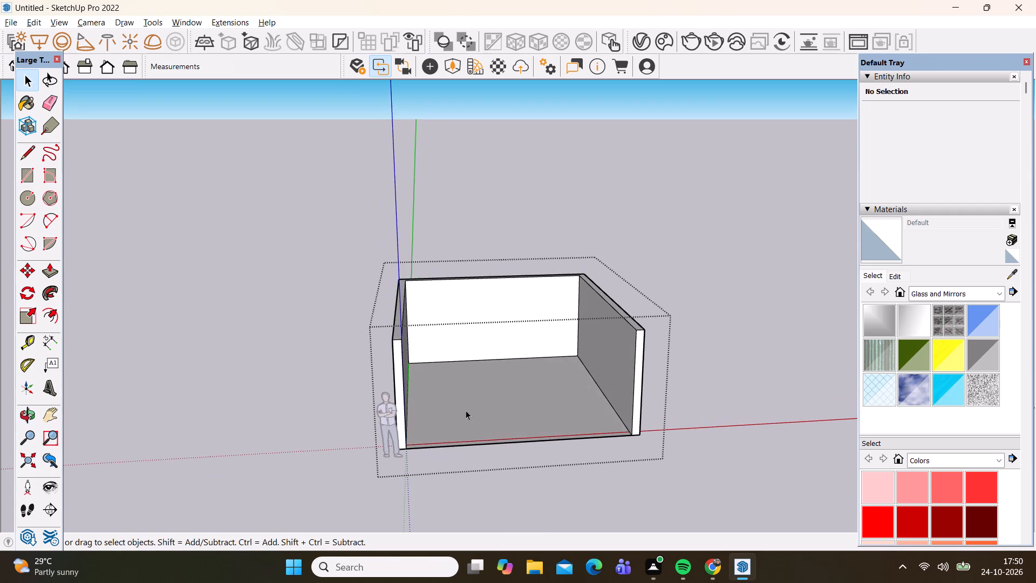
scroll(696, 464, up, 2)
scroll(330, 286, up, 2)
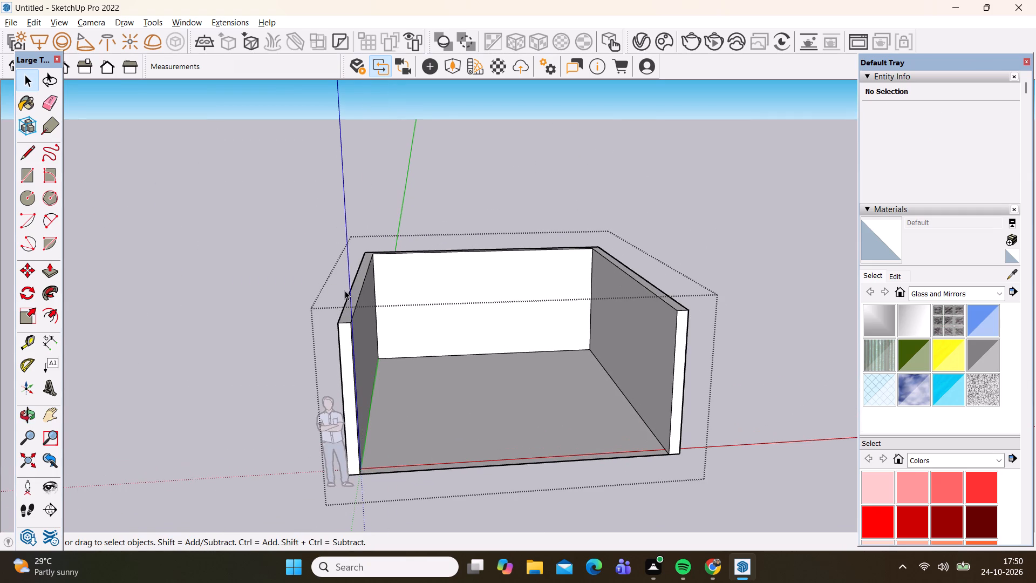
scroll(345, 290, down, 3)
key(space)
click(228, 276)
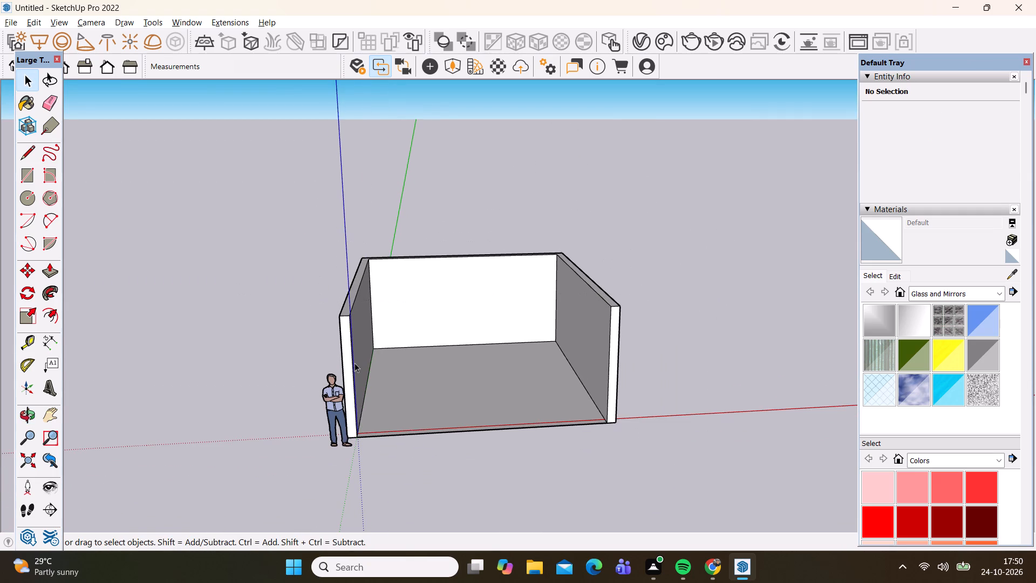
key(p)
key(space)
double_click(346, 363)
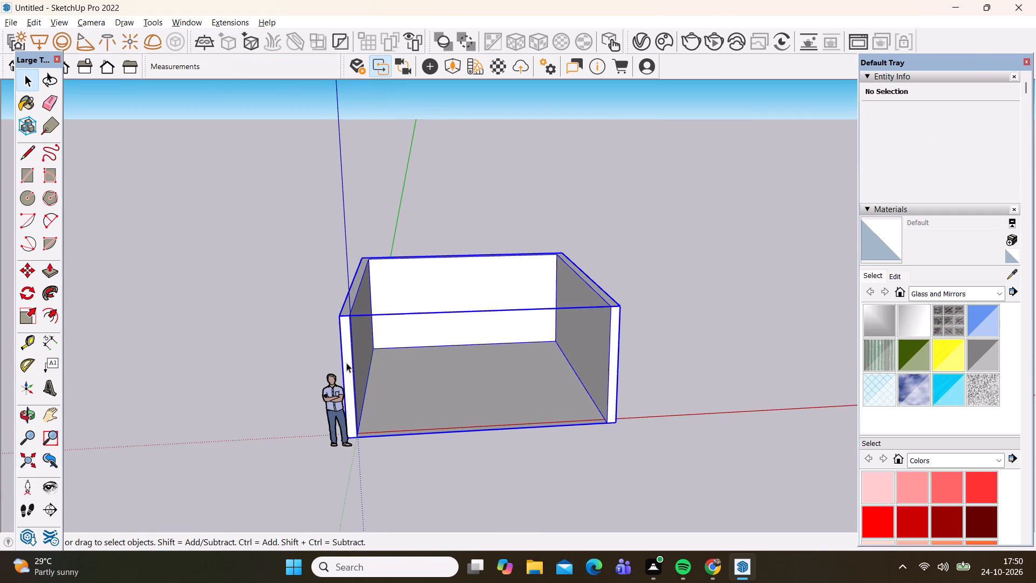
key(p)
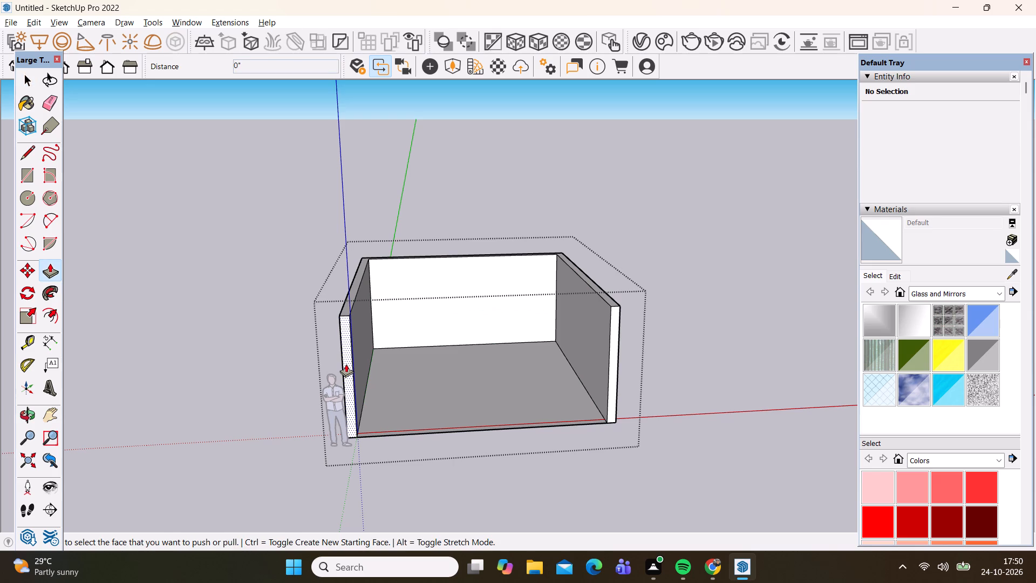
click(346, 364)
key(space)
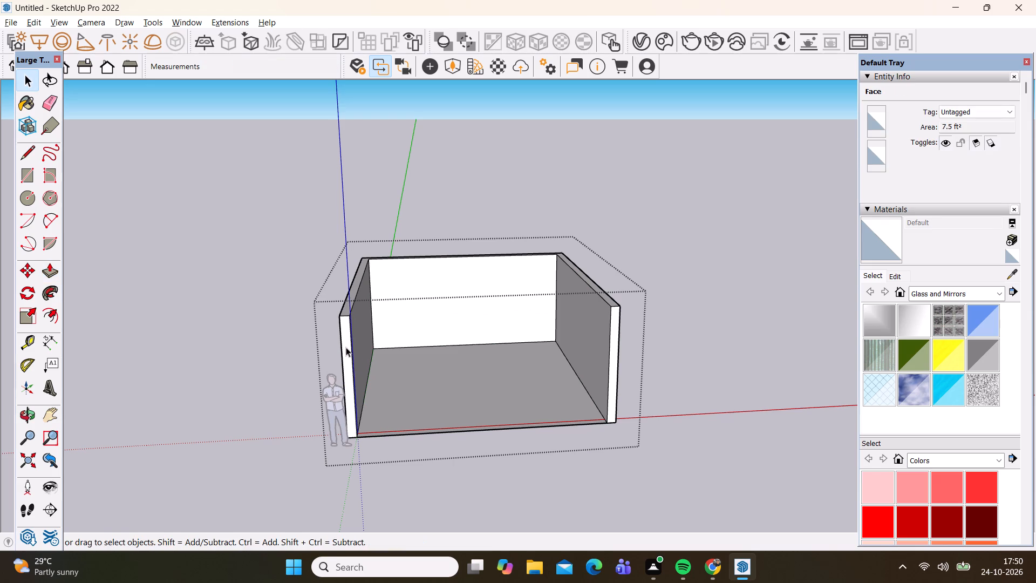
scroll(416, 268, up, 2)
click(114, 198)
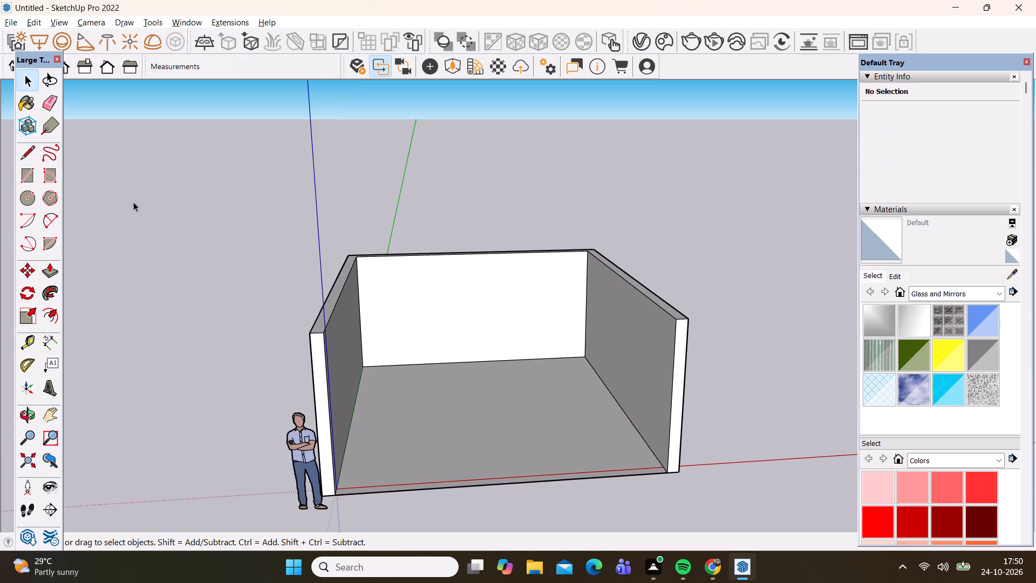
Place a Tape Measure guide 1' below the top edge of the back wall's inner face.
scroll(651, 245, up, 3)
scroll(481, 406, down, 2)
middle_drag(488, 415, 456, 389)
scroll(424, 389, down, 1)
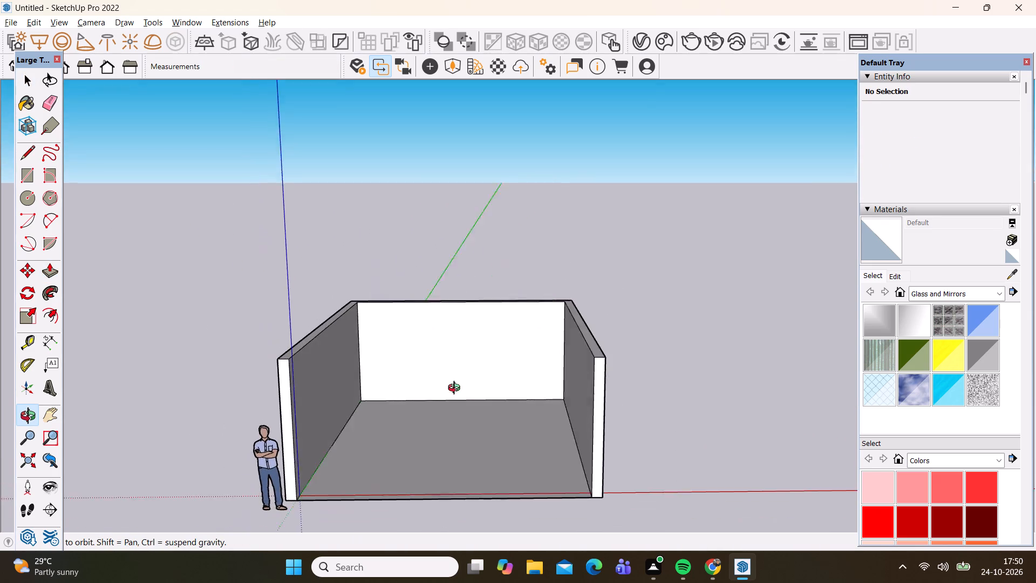
middle_drag(456, 389, 482, 346)
scroll(427, 359, up, 5)
scroll(438, 343, down, 2)
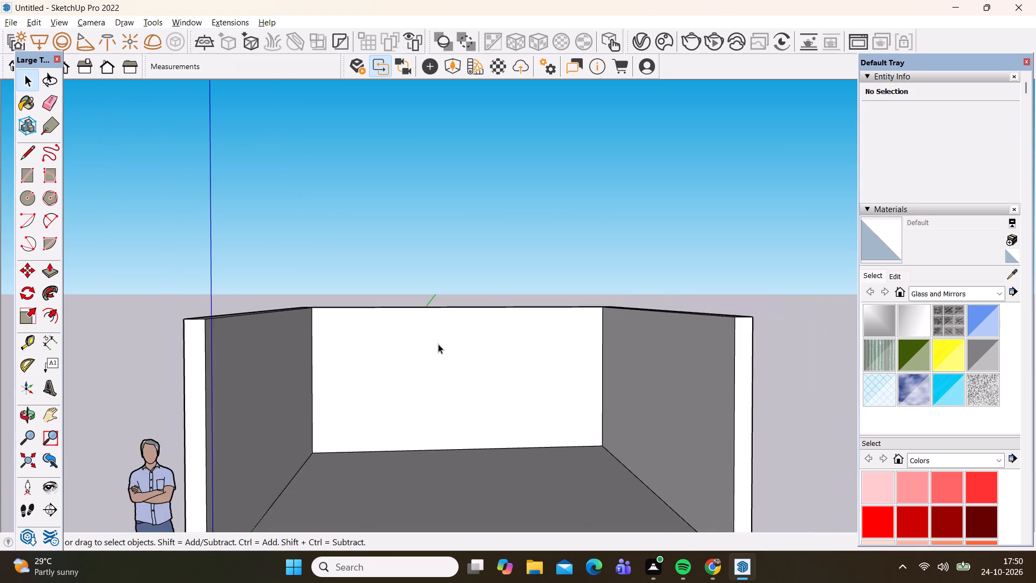
scroll(368, 363, up, 2)
scroll(371, 408, up, 3)
key(t)
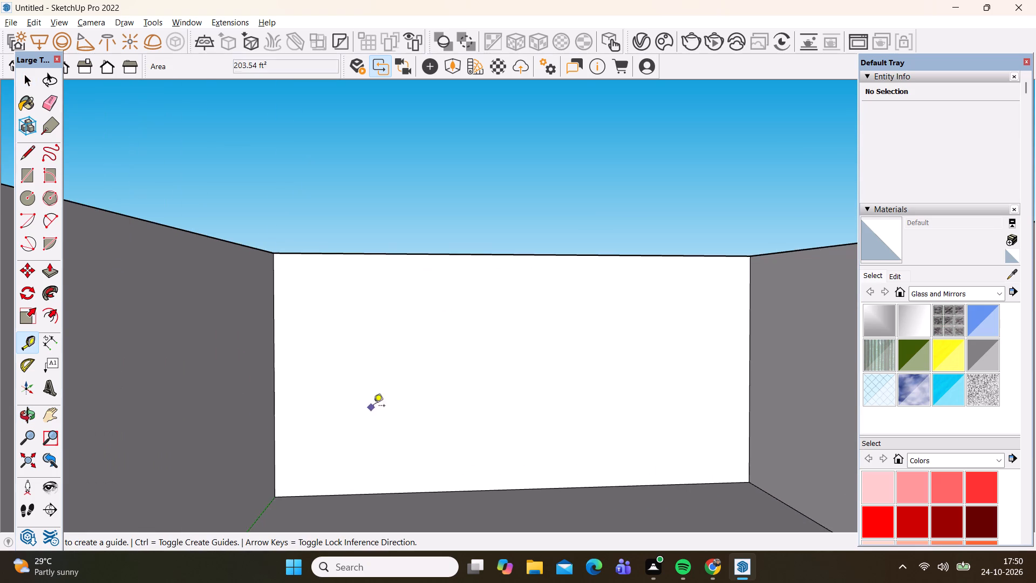
click(442, 257)
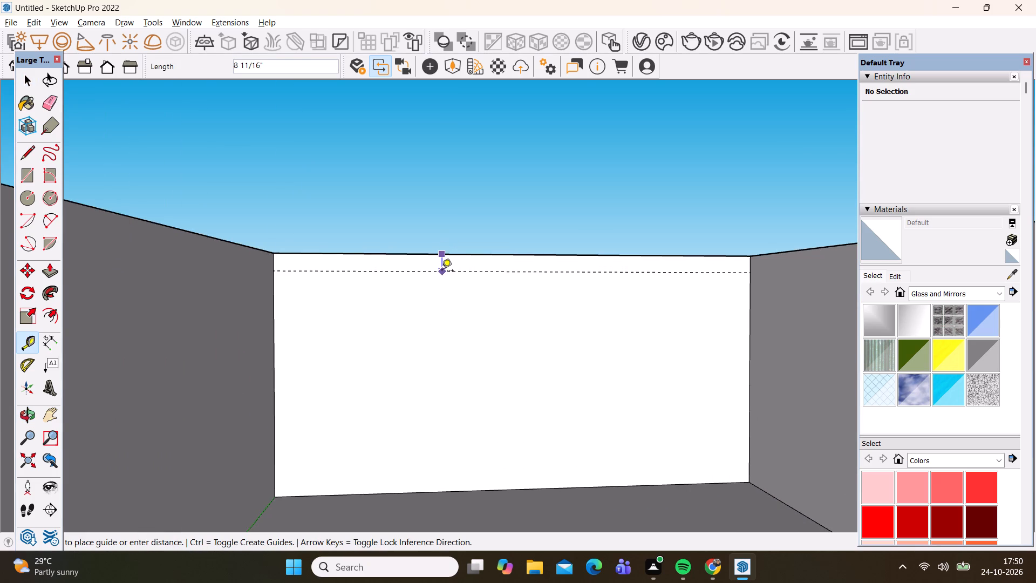
key(1)
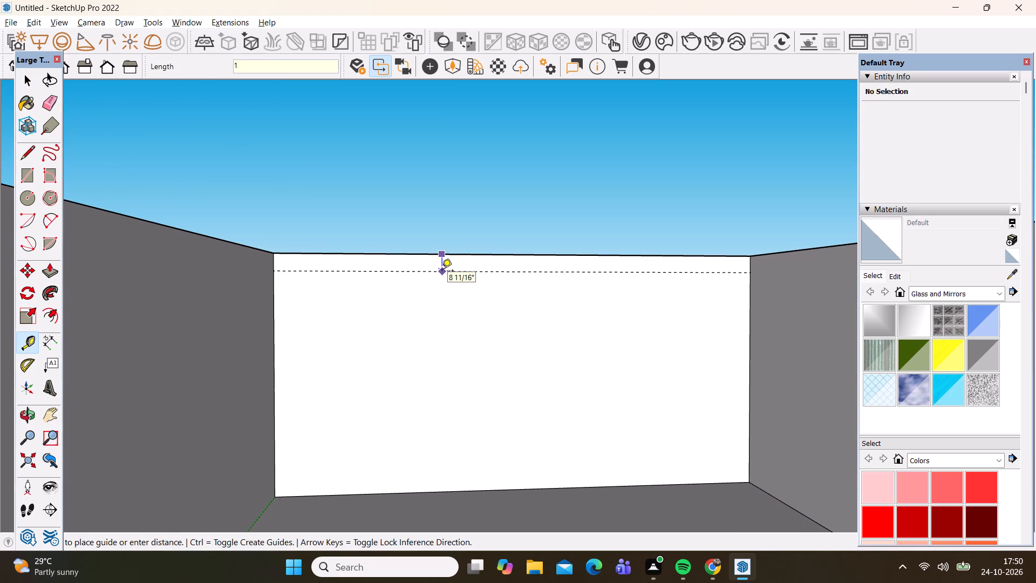
key(apostrophe)
key(Return)
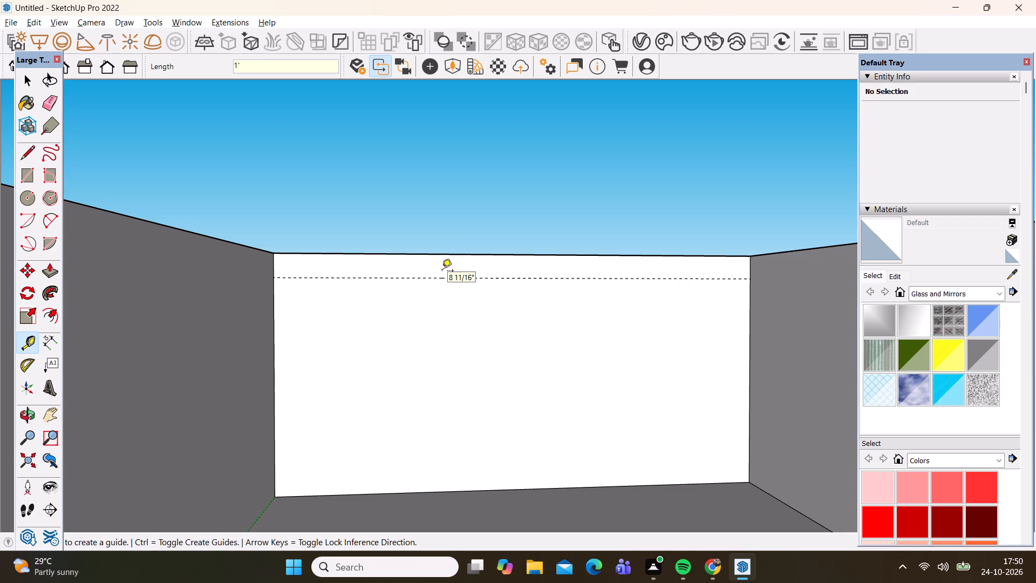
key(space)
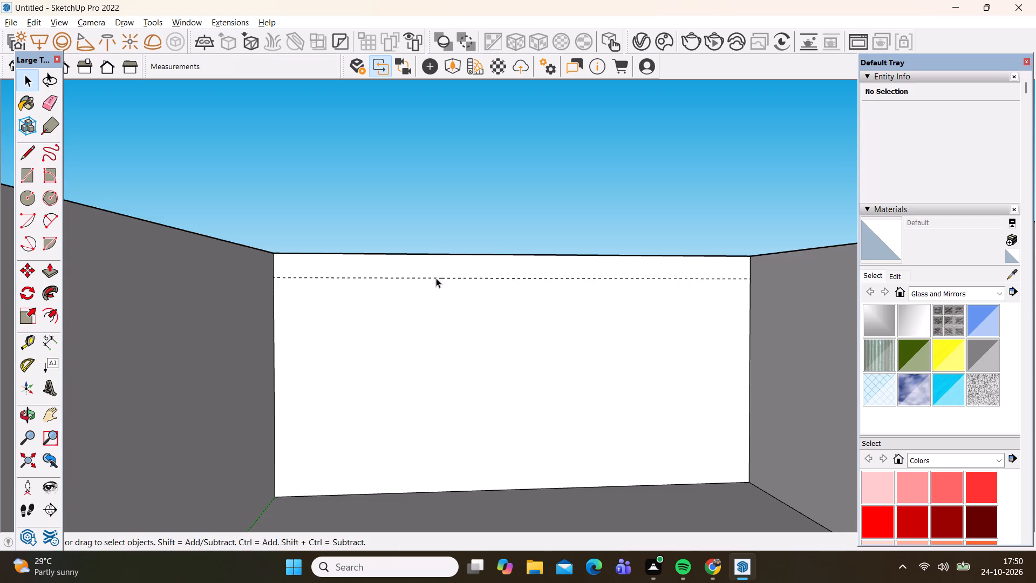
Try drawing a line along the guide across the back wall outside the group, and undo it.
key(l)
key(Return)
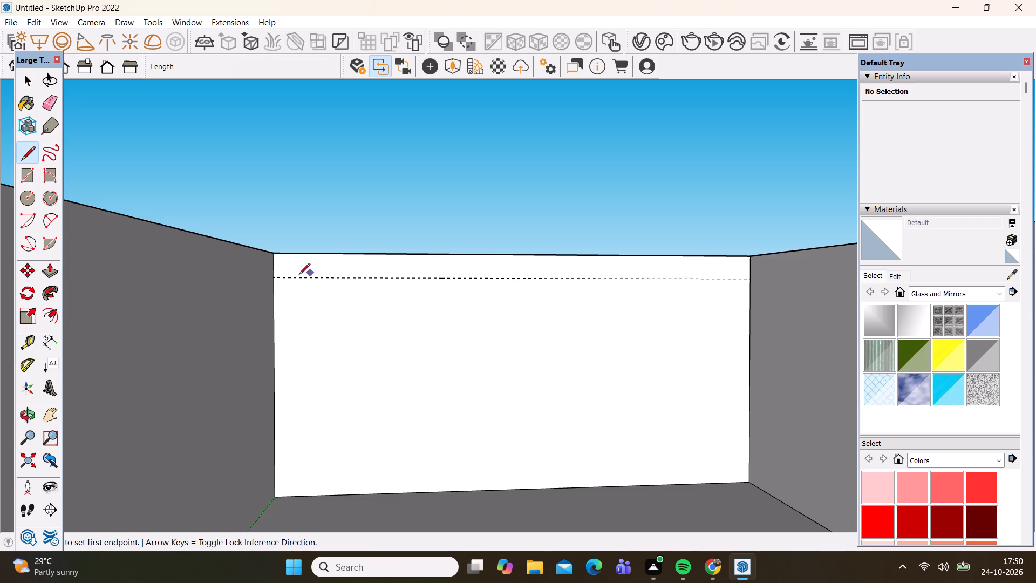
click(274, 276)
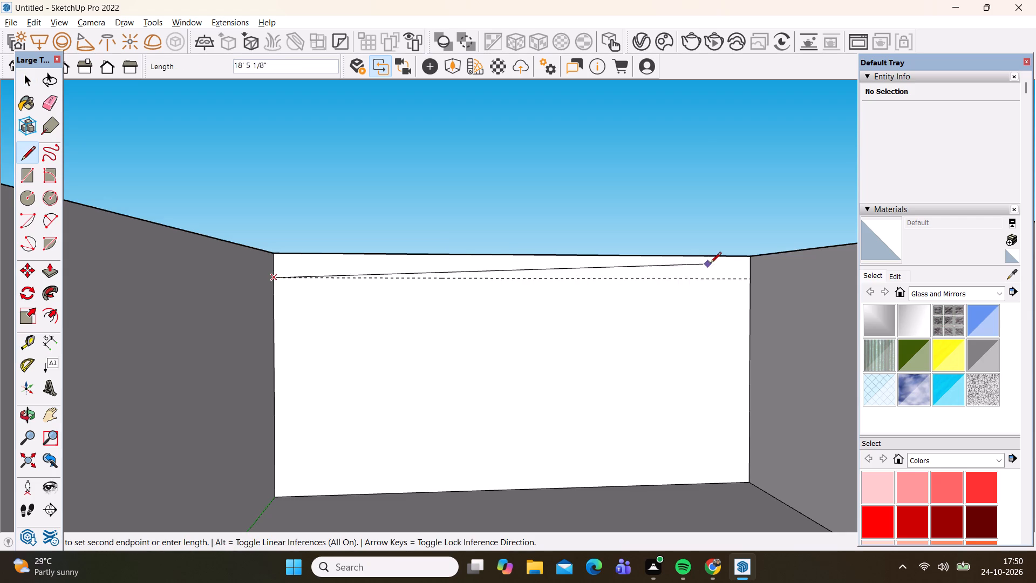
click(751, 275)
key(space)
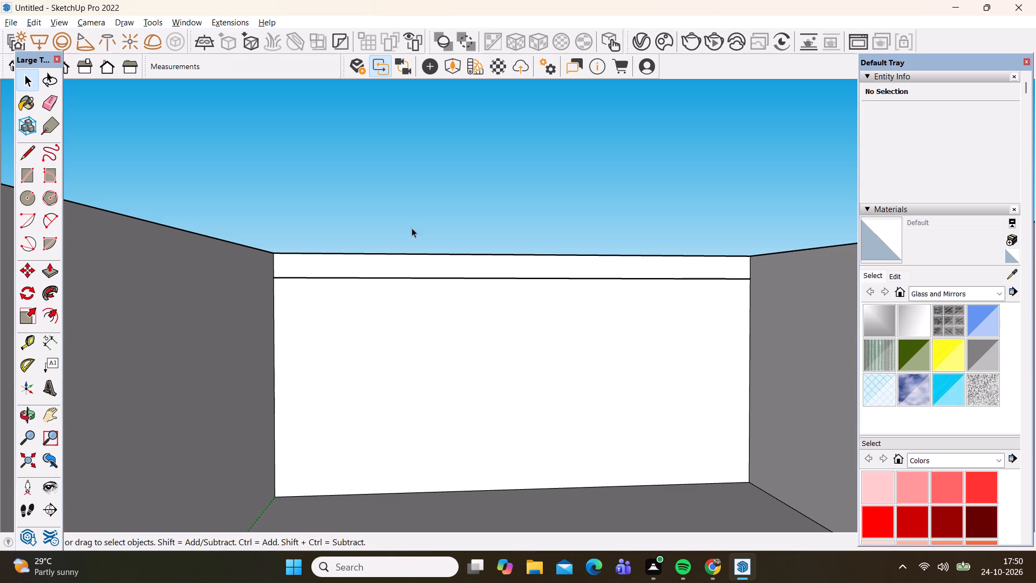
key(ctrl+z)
Open the wall group for editing.
double_click(392, 308)
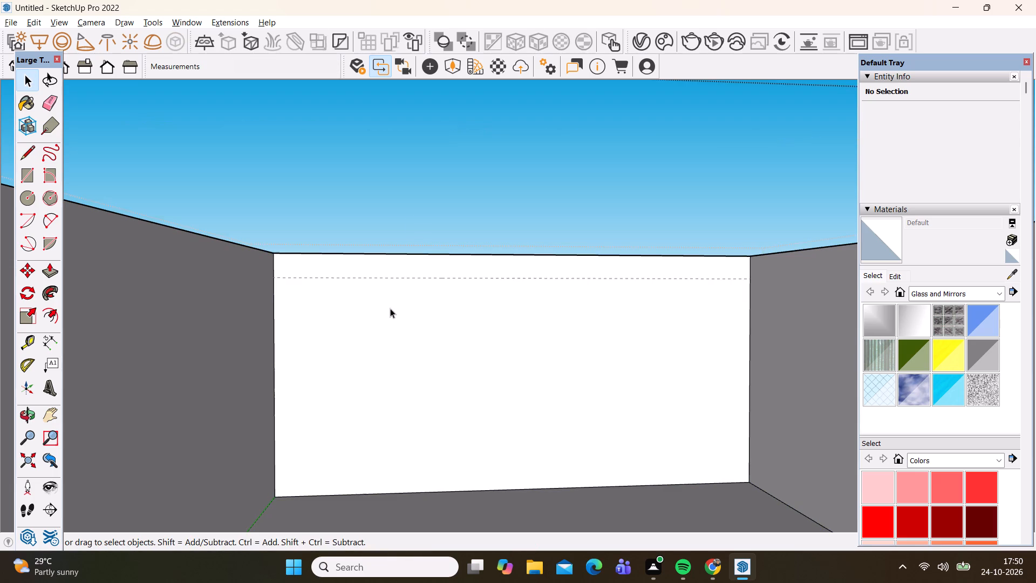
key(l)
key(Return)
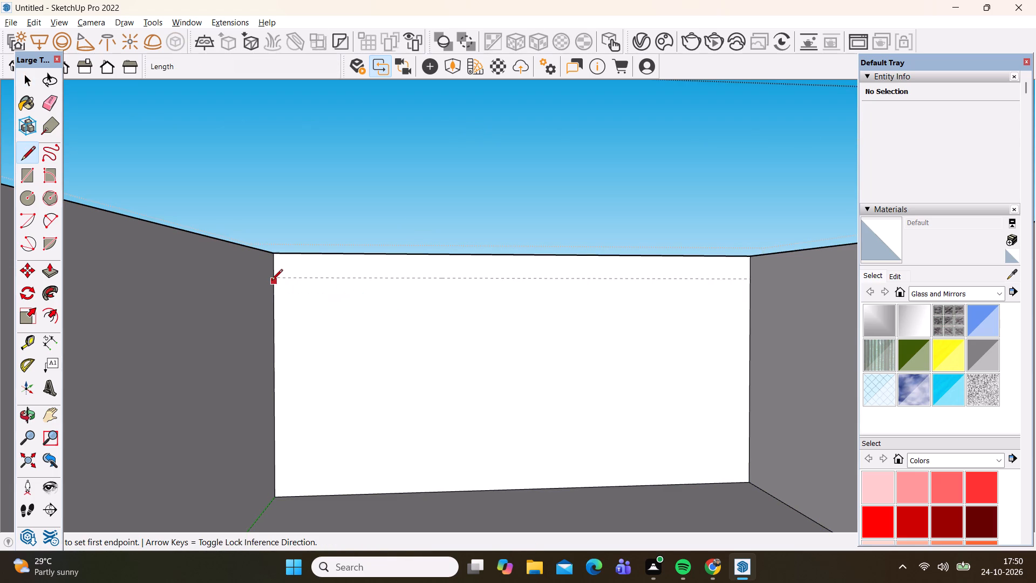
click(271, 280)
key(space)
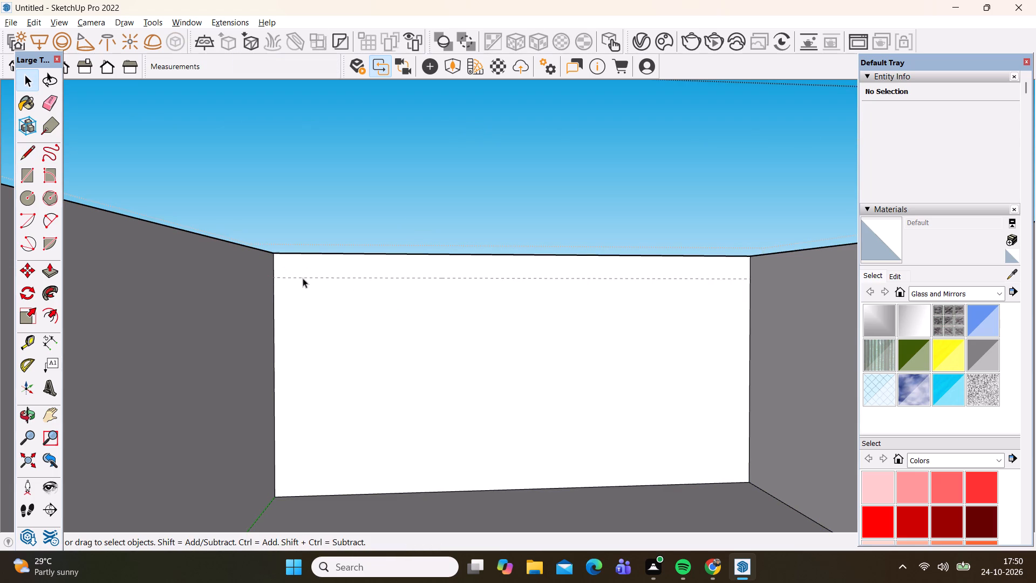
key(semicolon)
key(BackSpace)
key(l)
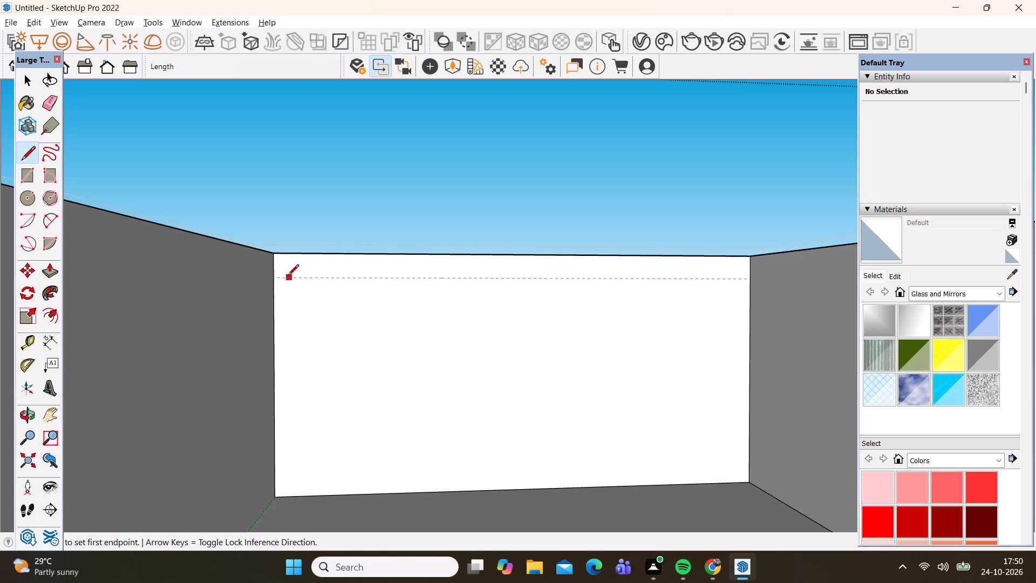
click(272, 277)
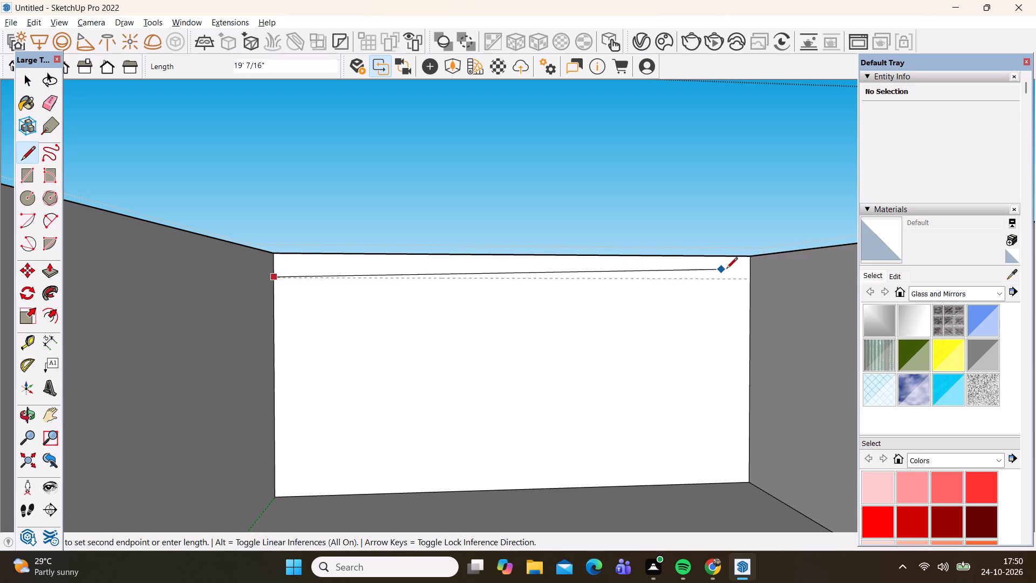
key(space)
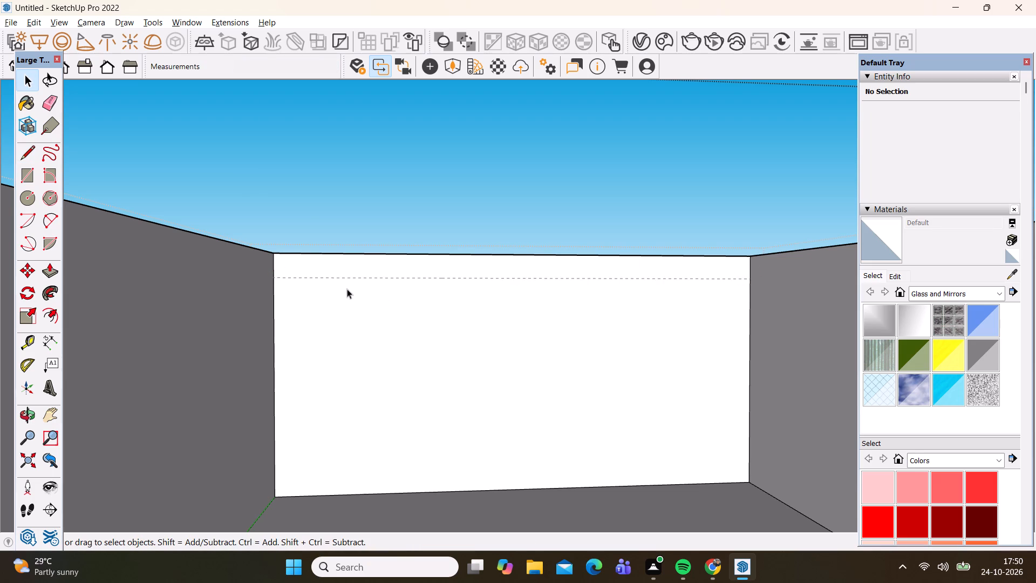
Draw a line along the guide across the full width of the back wall's inner face.
scroll(344, 287, up, 3)
key(l)
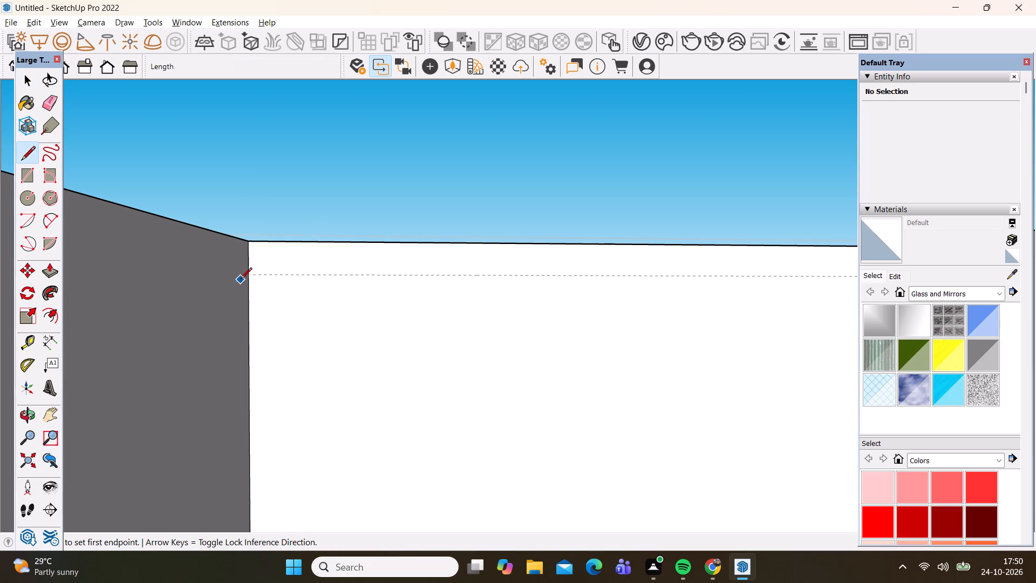
click(251, 276)
scroll(426, 291, down, 5)
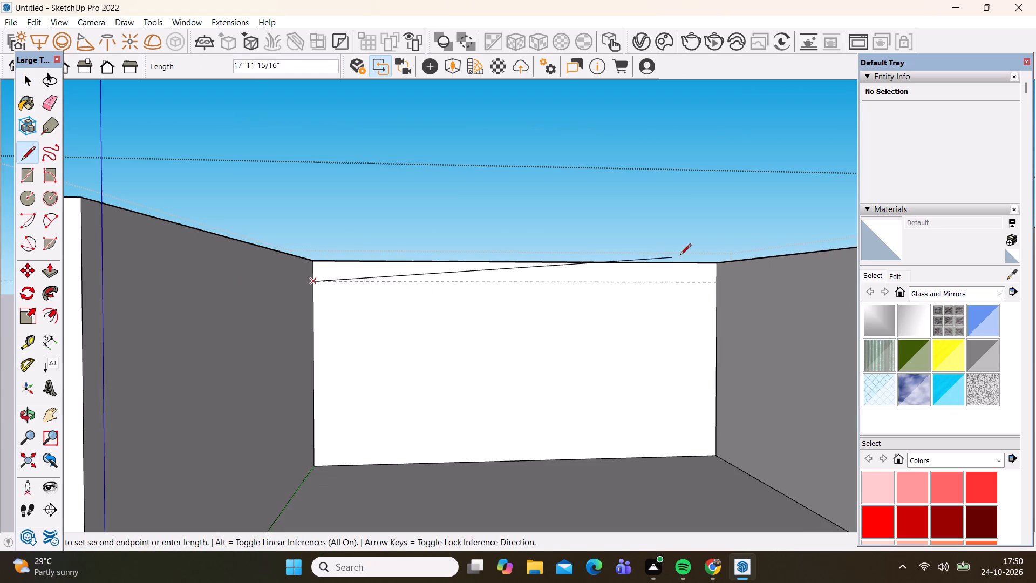
scroll(714, 276, up, 4)
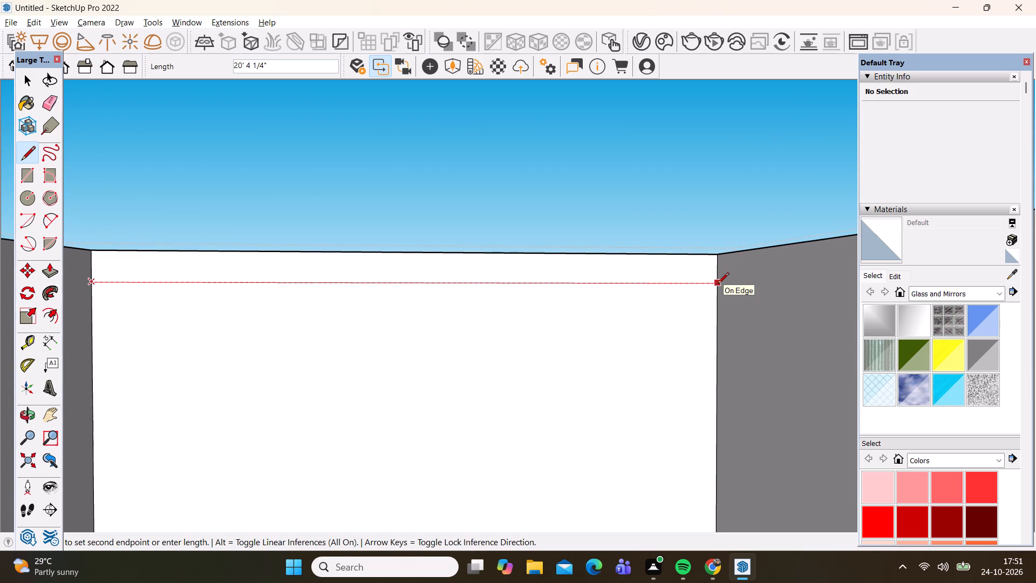
click(718, 279)
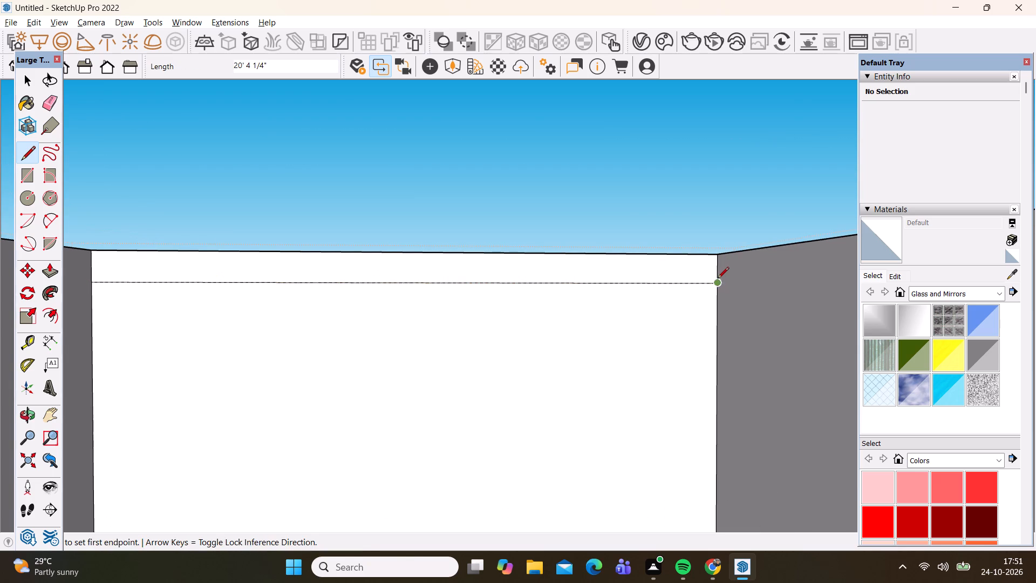
key(space)
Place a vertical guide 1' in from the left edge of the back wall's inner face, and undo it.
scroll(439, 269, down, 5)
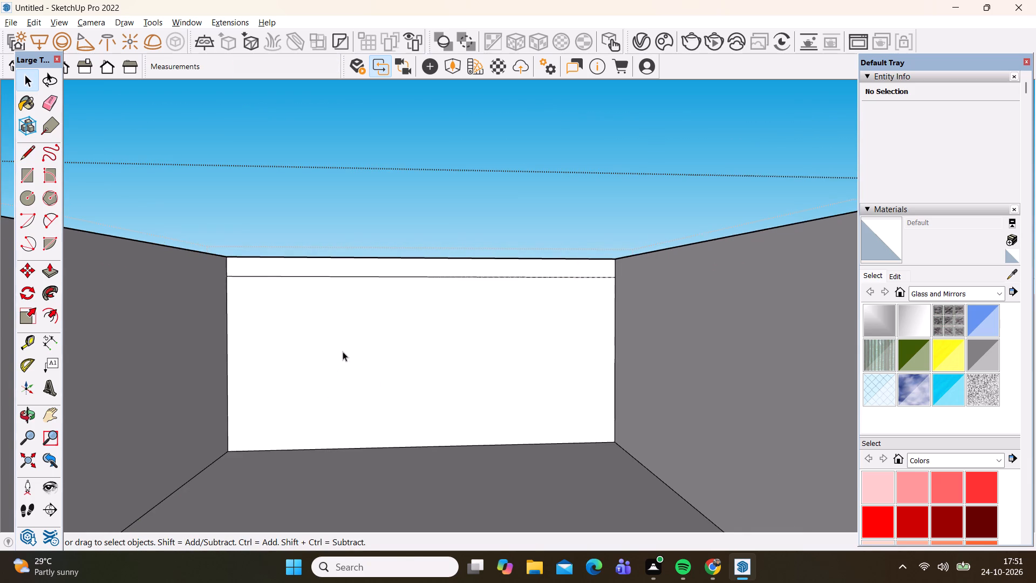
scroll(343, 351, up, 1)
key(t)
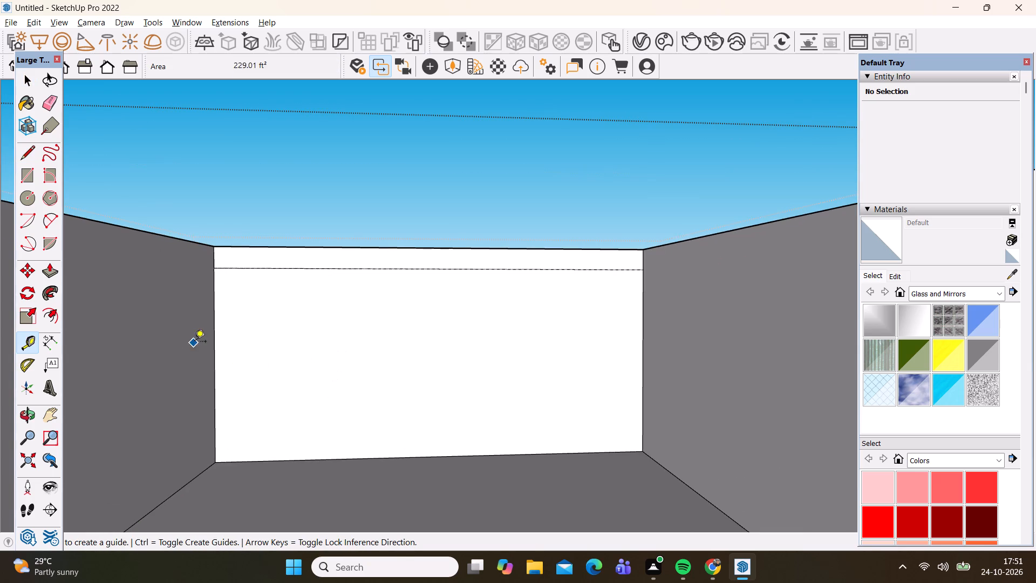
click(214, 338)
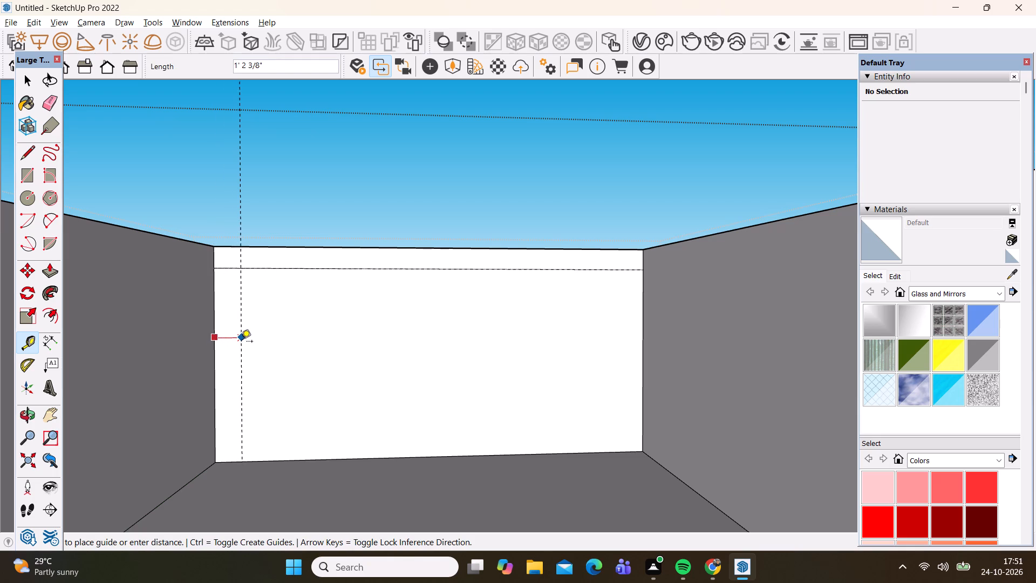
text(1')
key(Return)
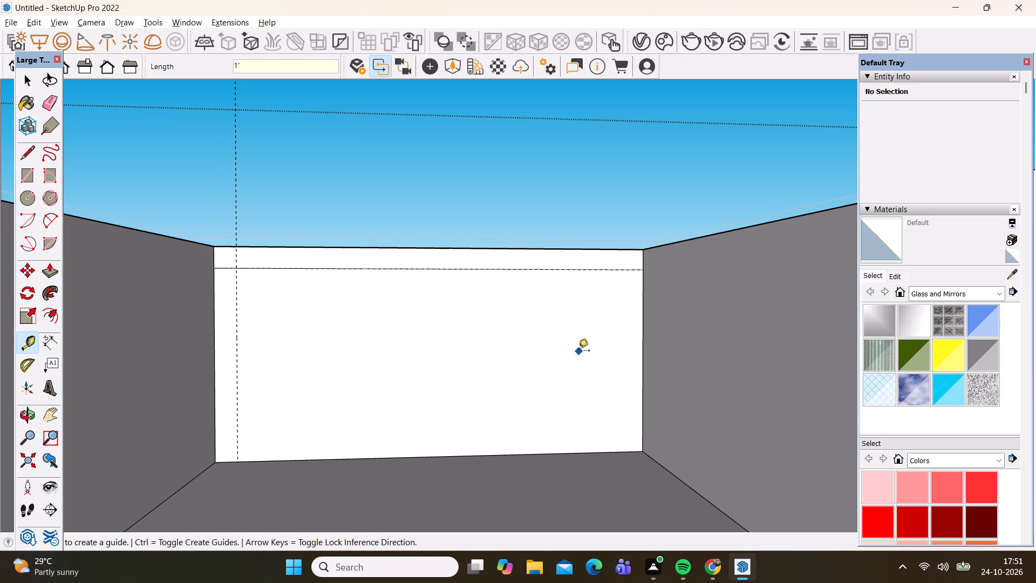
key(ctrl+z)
Place vertical Tape Measure guides 2' in from the left and right edges of the back wall's inner face.
click(218, 344)
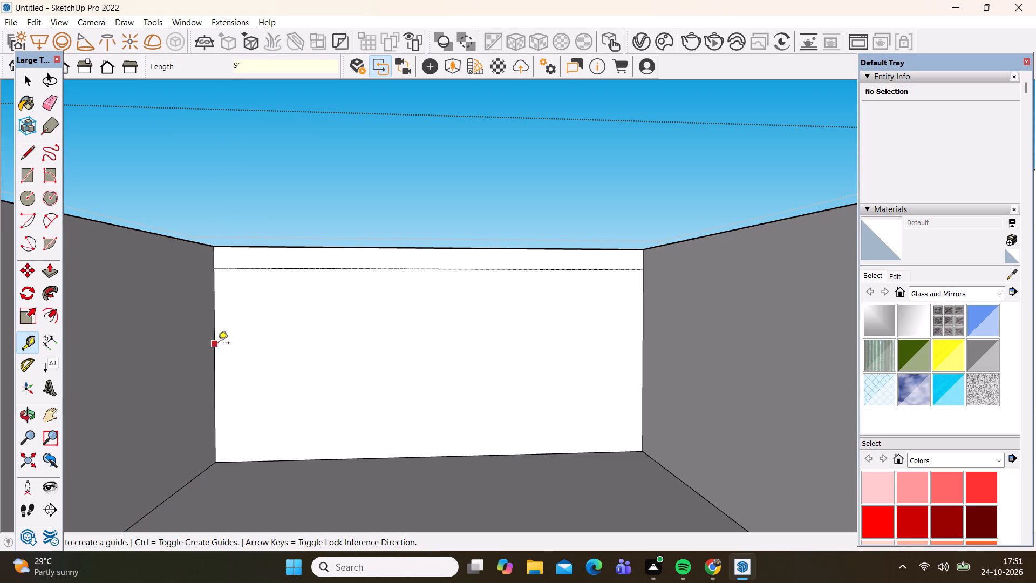
text(2')
key(Return)
click(645, 365)
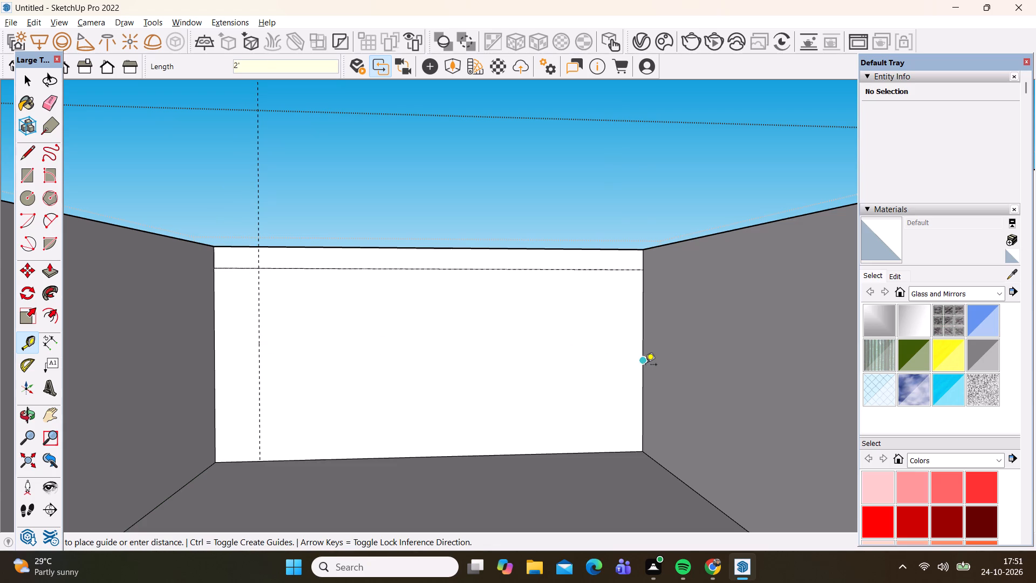
key(2)
key(apostrophe)
key(Return)
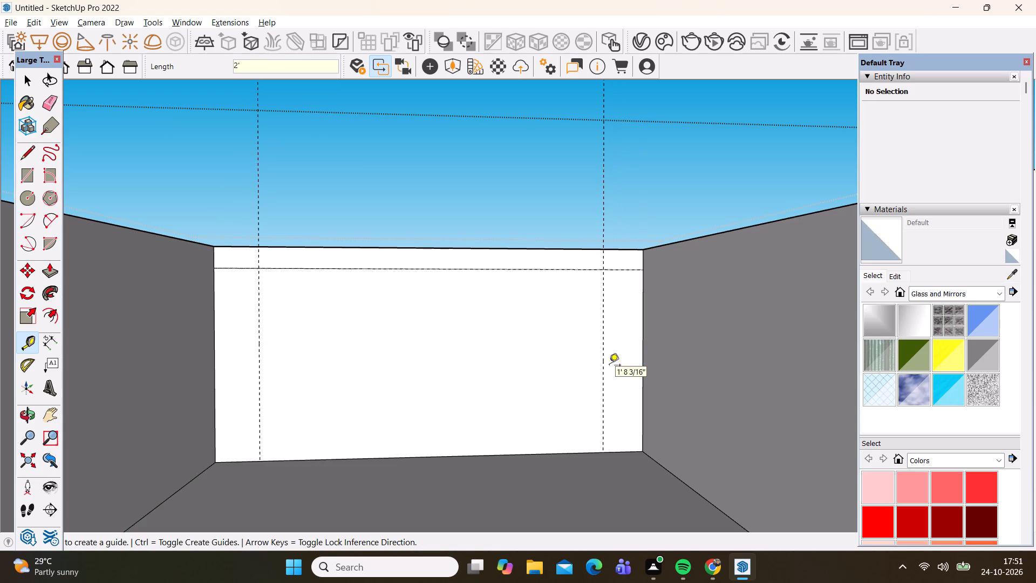
Place a horizontal guide 4" above the bottom edge of the back wall's inner face.
click(529, 457)
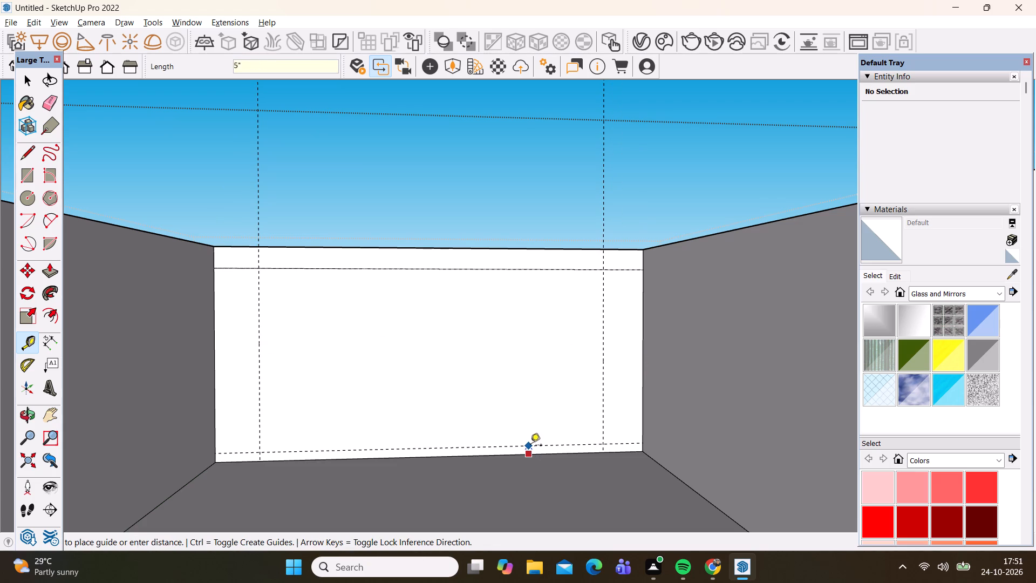
key(4)
key(shift+quotedbl)
key(Return)
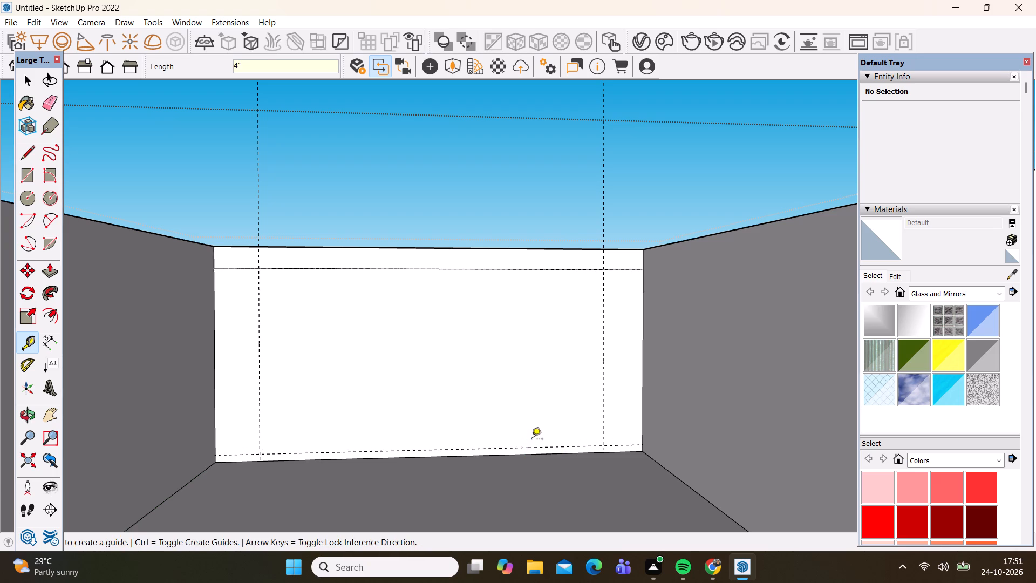
key(space)
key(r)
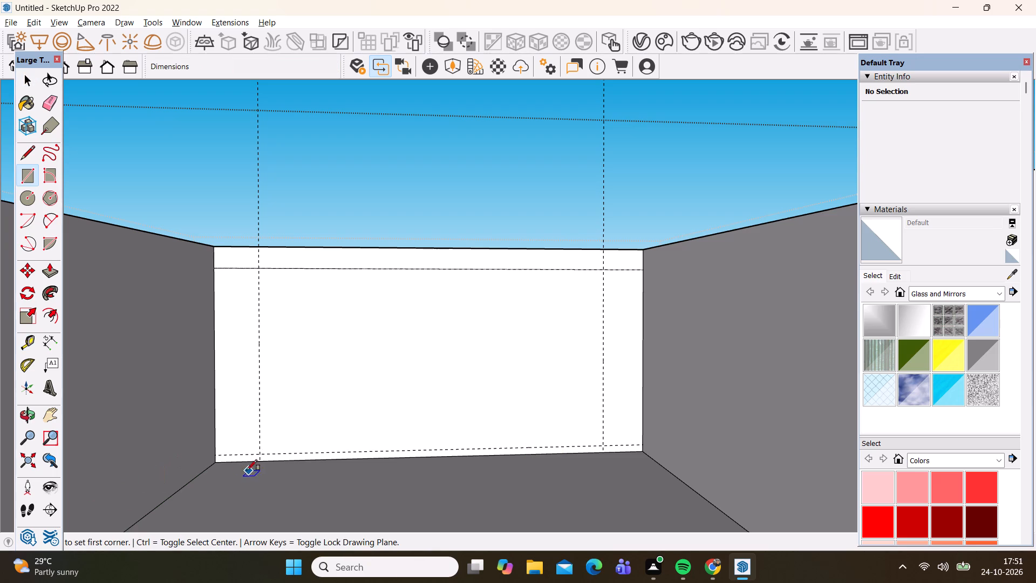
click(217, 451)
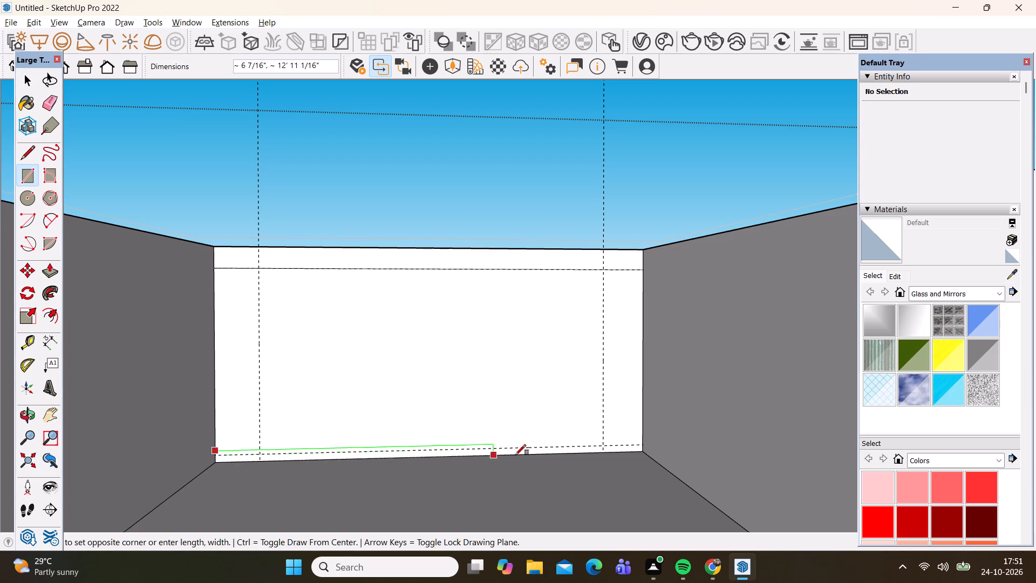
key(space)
Draw a 4" high rectangle along the bottom of the back wall, spanning its full 20' 4 1/4" width up to the guide.
key(r)
scroll(206, 462, up, 2)
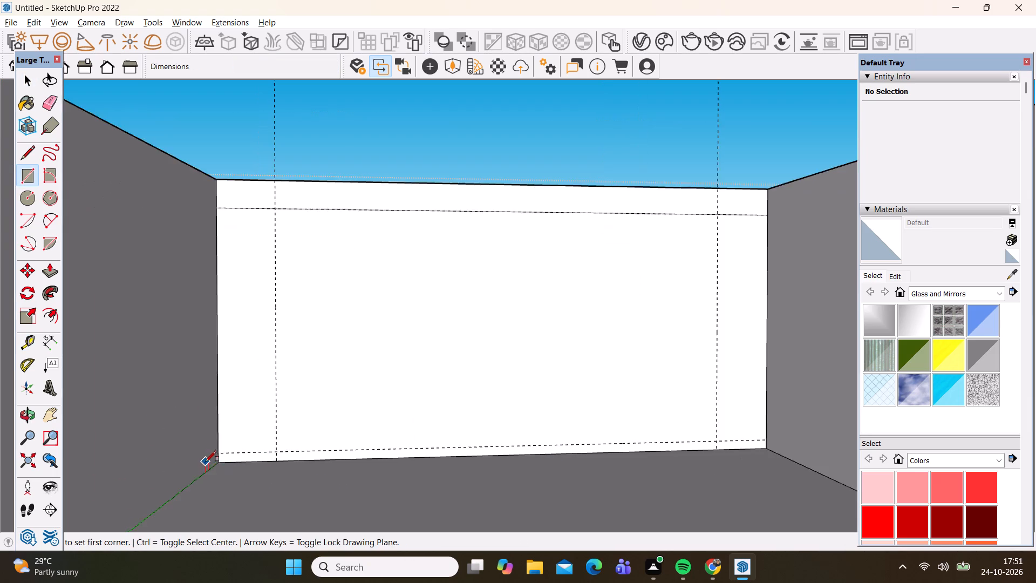
scroll(206, 462, up, 3)
click(221, 448)
scroll(380, 472, down, 2)
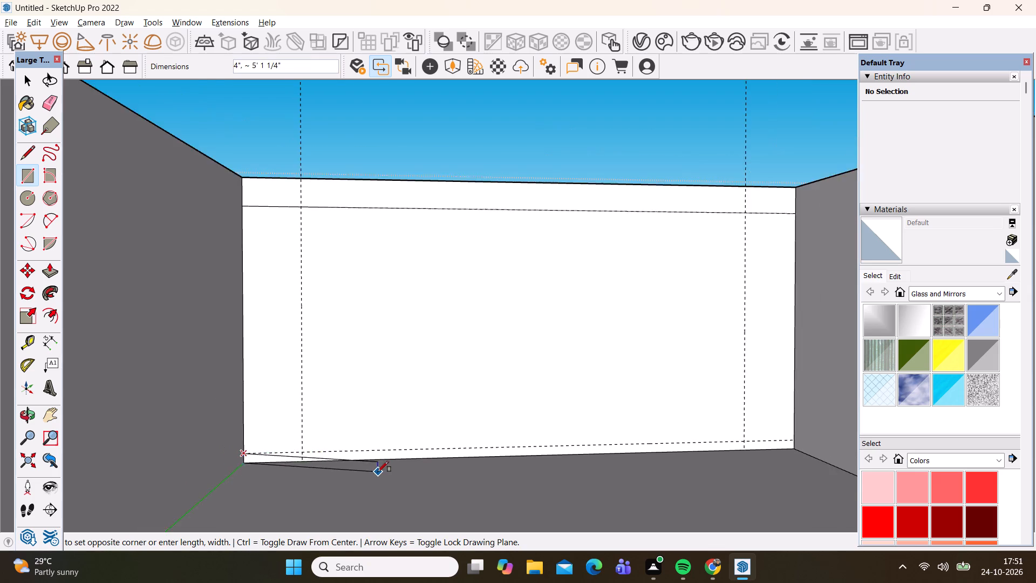
scroll(378, 472, down, 2)
scroll(705, 468, up, 6)
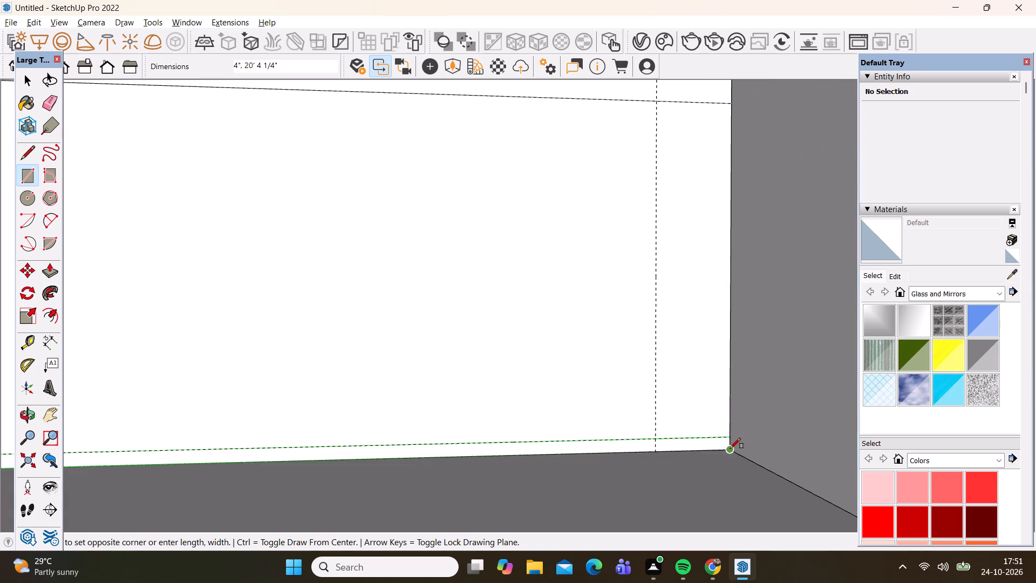
click(730, 450)
key(space)
Push/Pull the bottom strip of the back wall 18" out into the room as a base.
key(p)
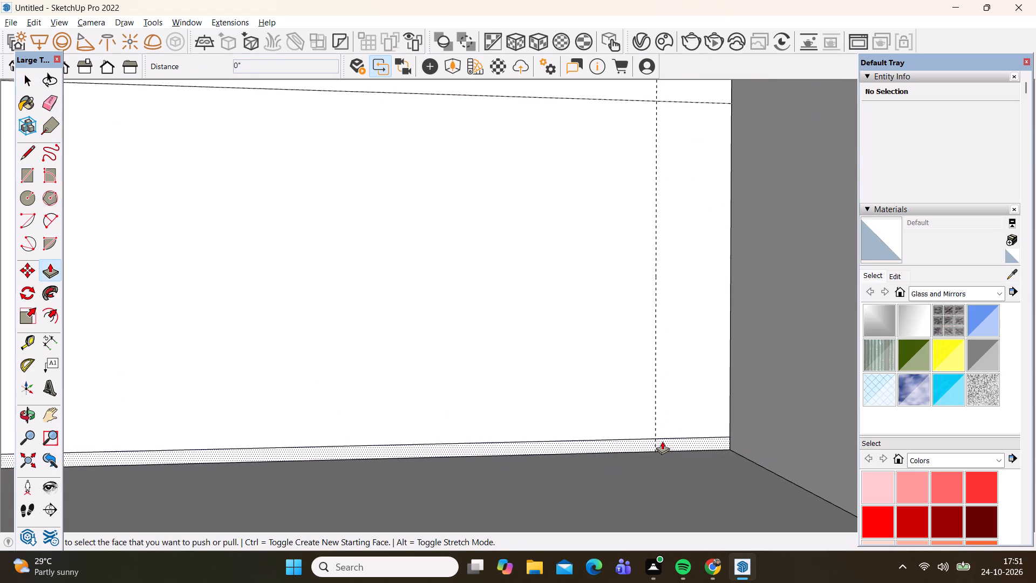
click(661, 440)
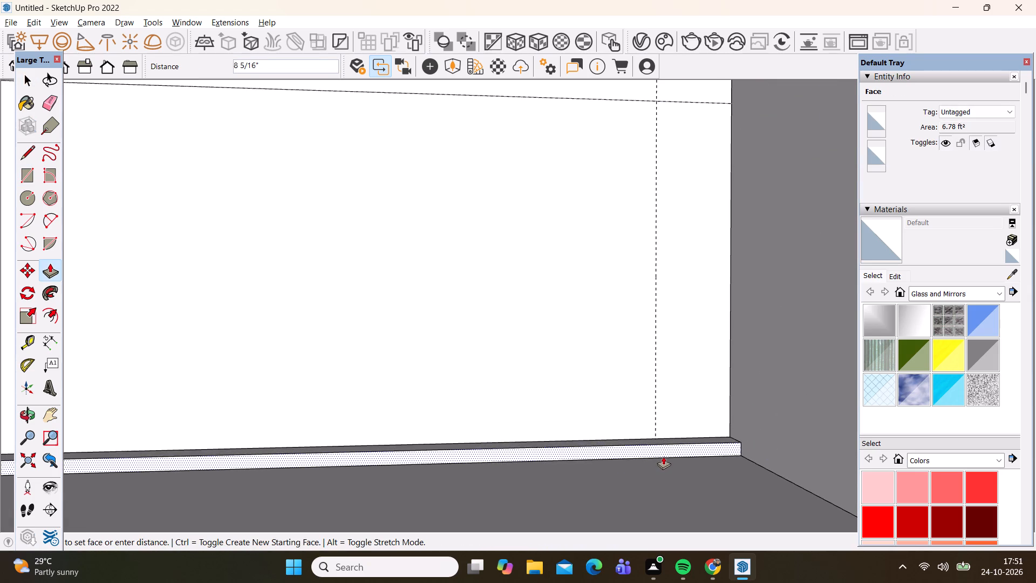
text(18")
key(Return)
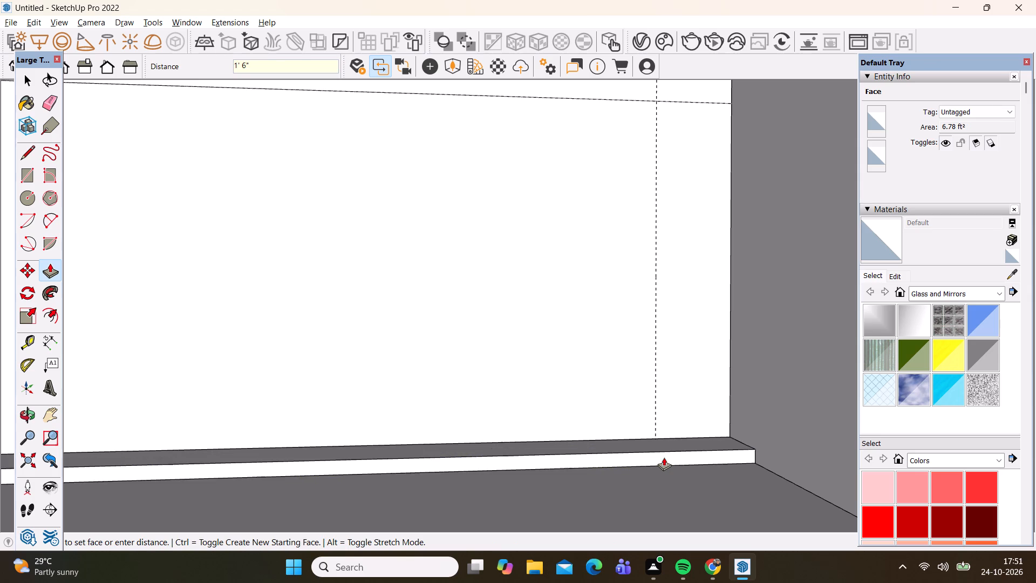
key(space)
Draw a 2' wide rectangle at the back wall's left end, from the horizontal line down to the top of the base.
scroll(665, 415, down, 7)
scroll(343, 402, up, 3)
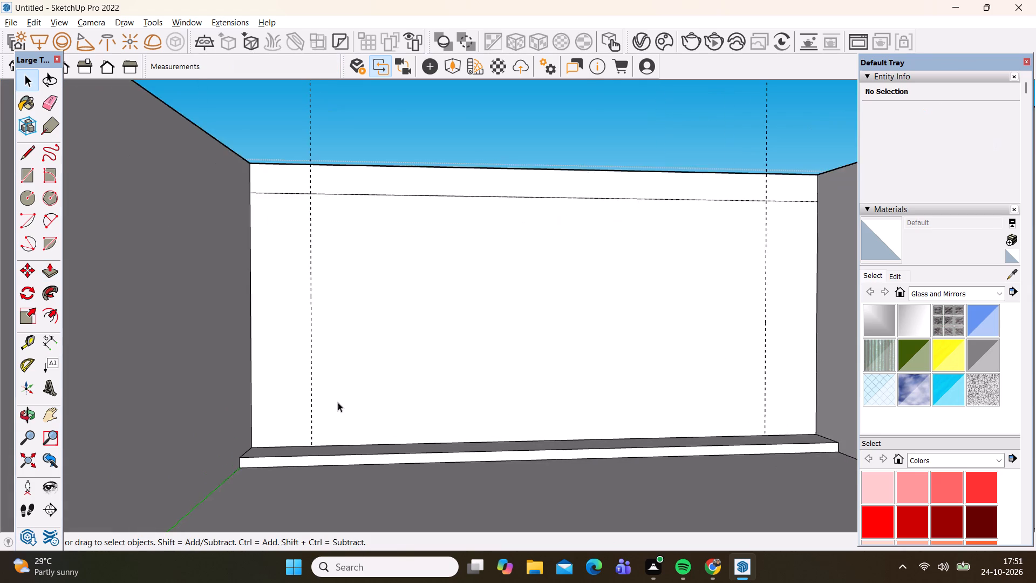
scroll(338, 402, up, 2)
middle_drag(618, 416, 566, 460)
scroll(564, 454, down, 3)
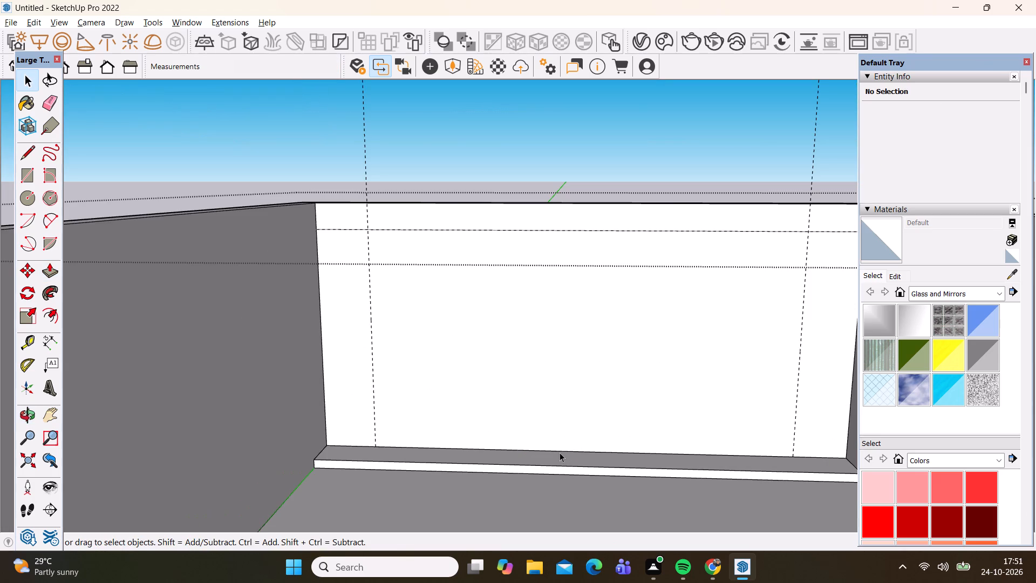
key(r)
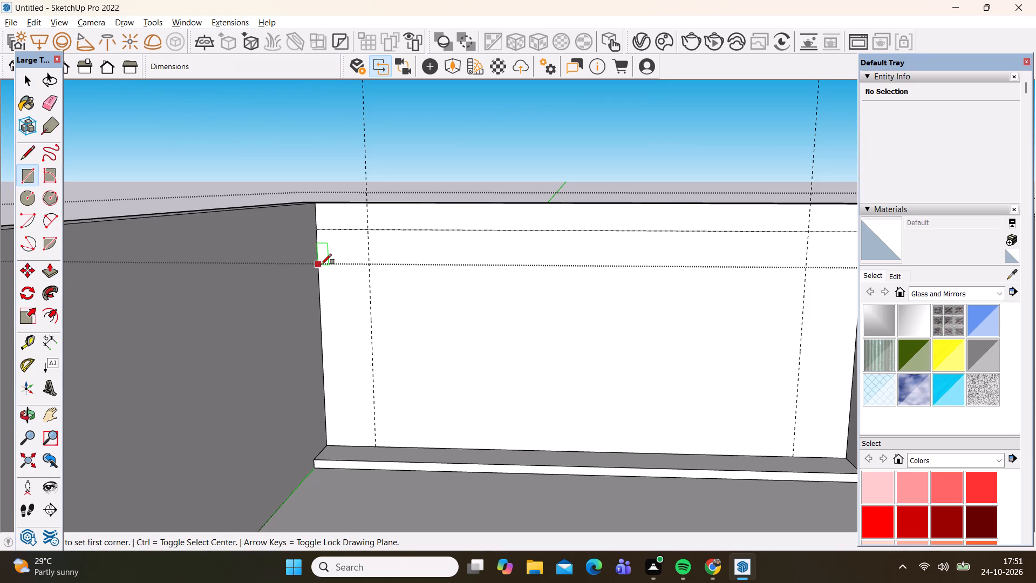
scroll(321, 263, up, 1)
scroll(256, 338, down, 4)
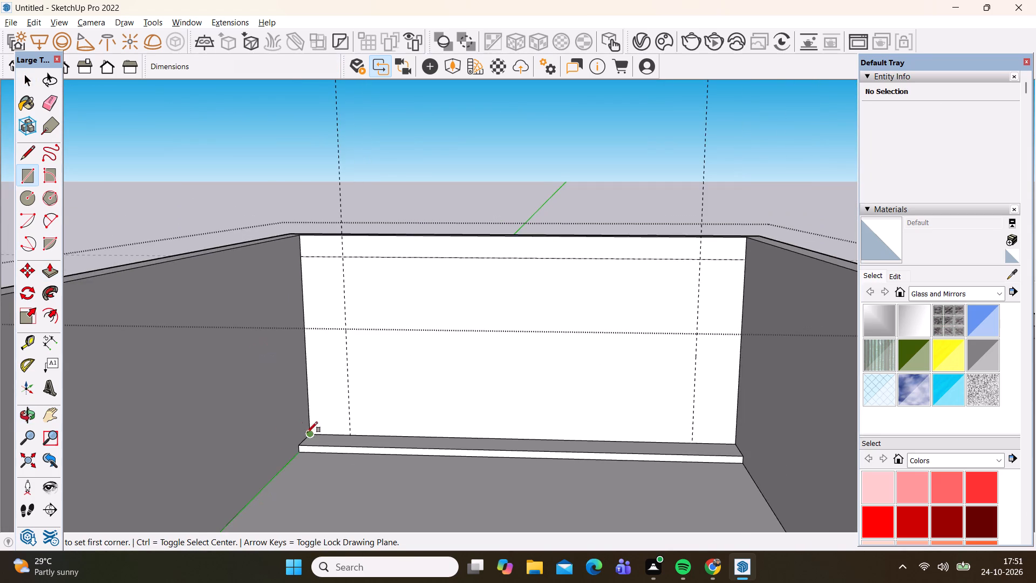
middle_drag(309, 426, 339, 373)
scroll(323, 255, up, 2)
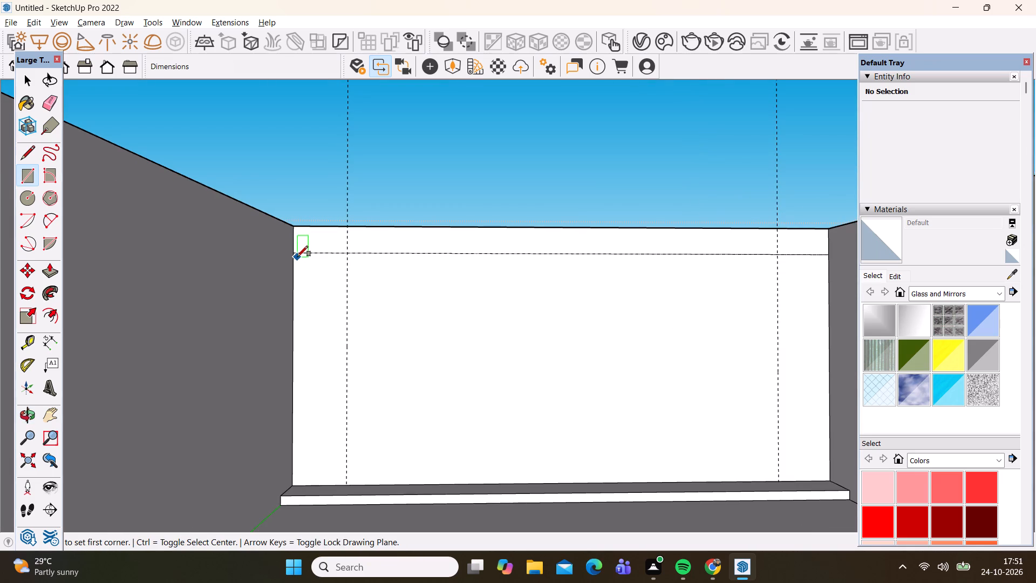
click(297, 252)
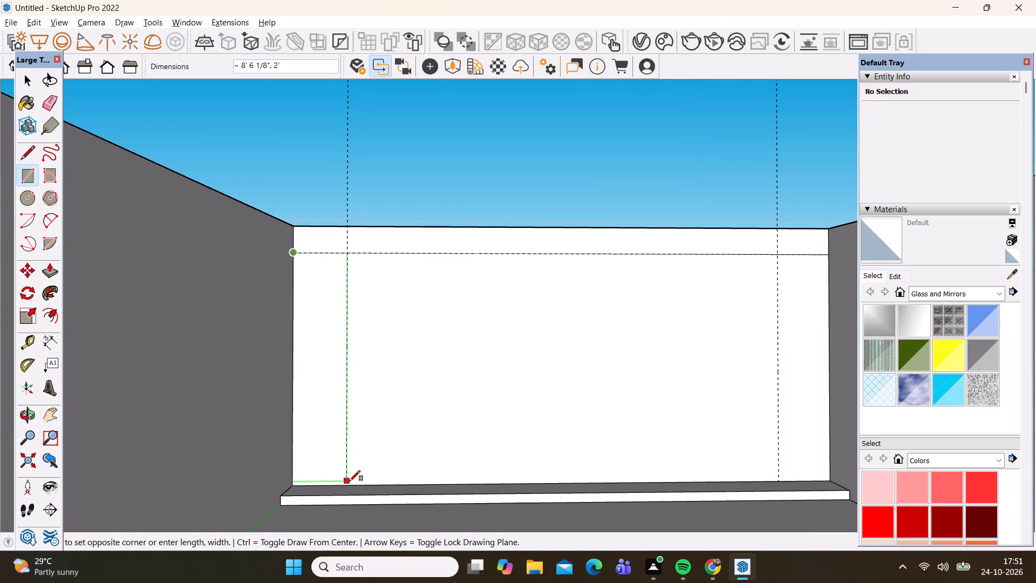
click(350, 483)
key(space)
Draw a matching rectangle at the back wall's right end, between the vertical guide and the side wall, down to the base.
scroll(148, 421, down, 4)
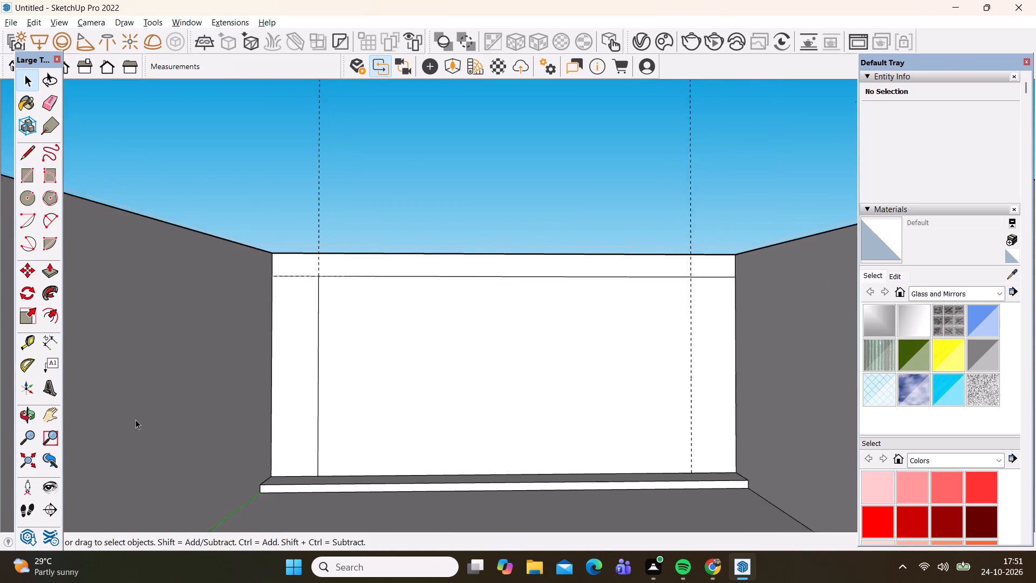
scroll(764, 320, up, 1)
key(r)
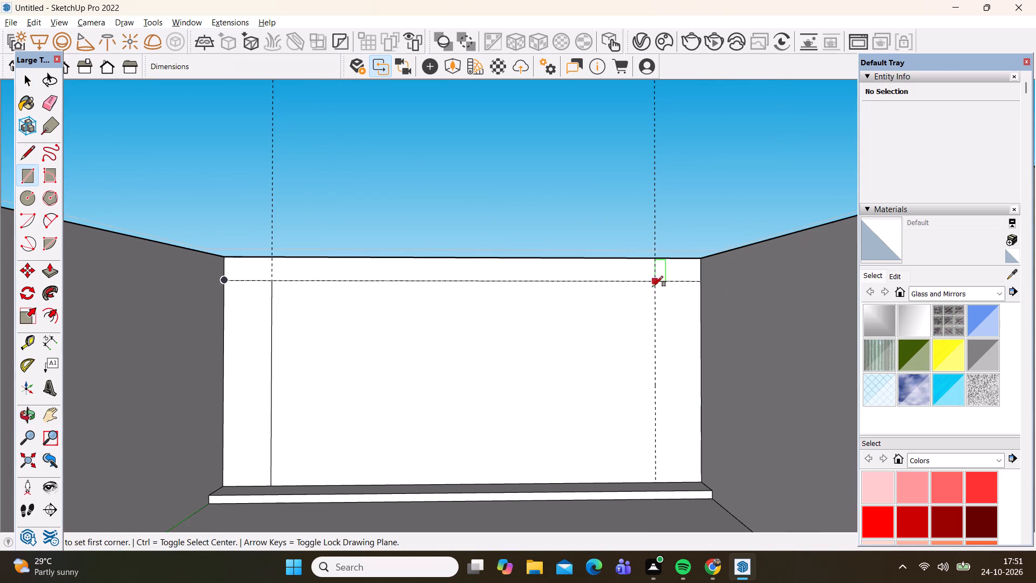
click(656, 281)
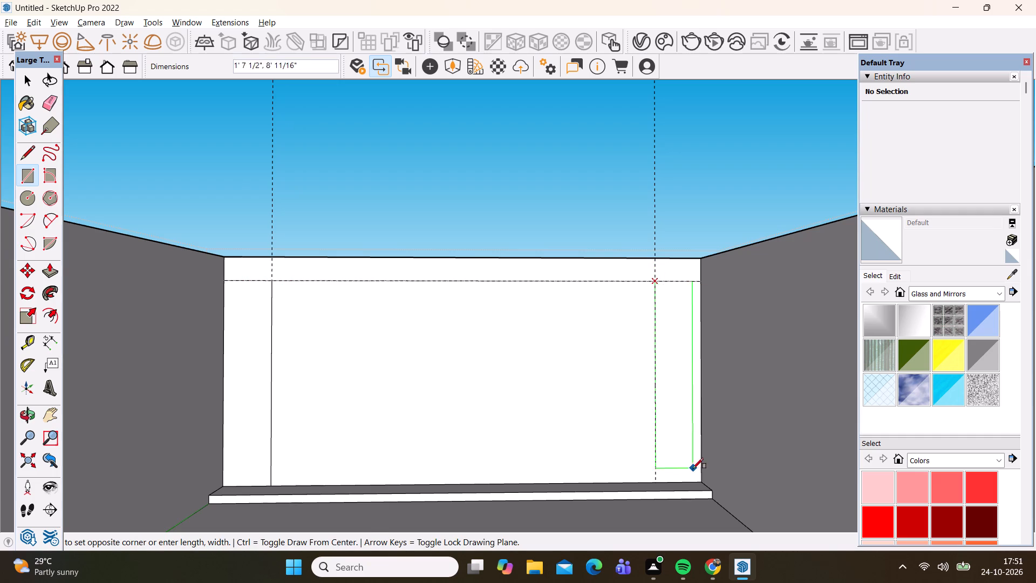
click(699, 478)
key(space)
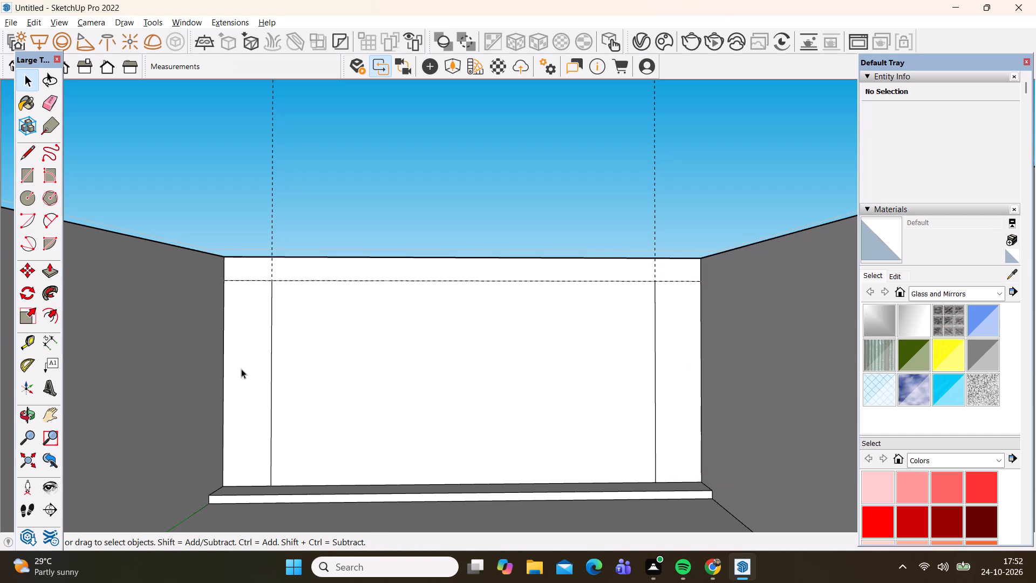
Push/Pull both side rectangles on the back wall 18" out into the room as columns.
key(p)
click(248, 360)
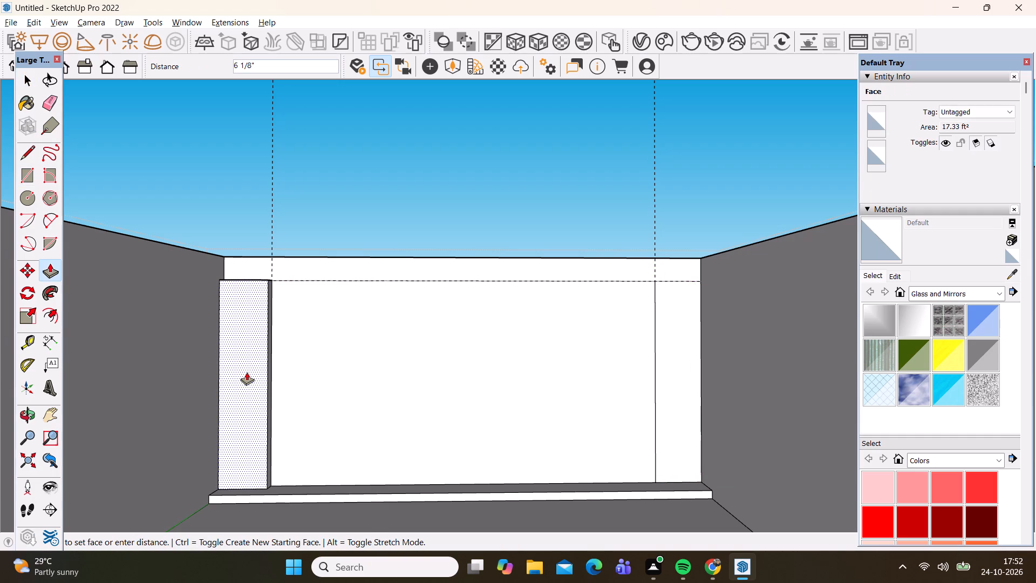
text(18")
key(Return)
double_click(681, 377)
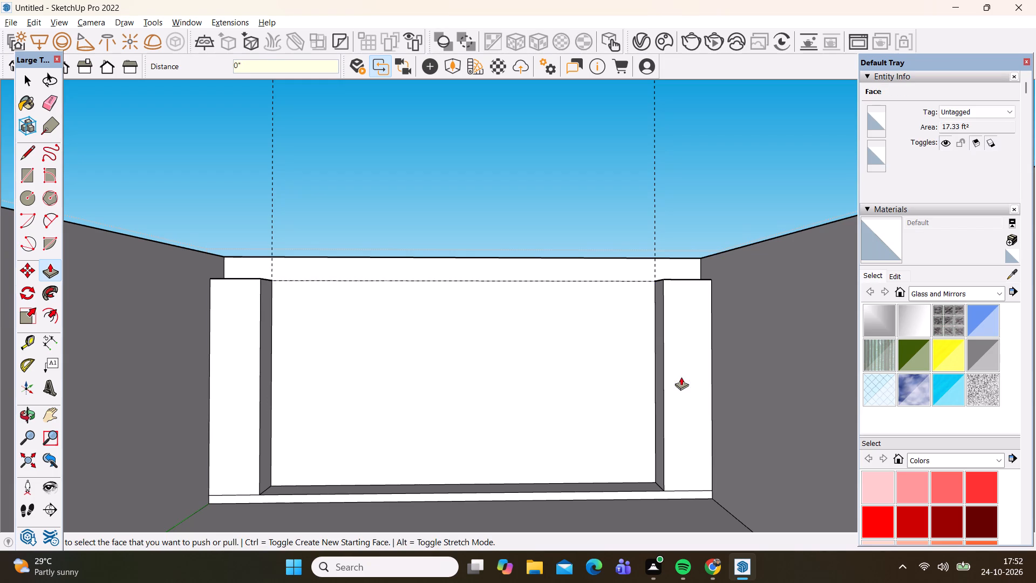
Examine the two side columns, the base and the upper band of the back wall from several angles.
scroll(219, 396, up, 3)
scroll(311, 328, down, 3)
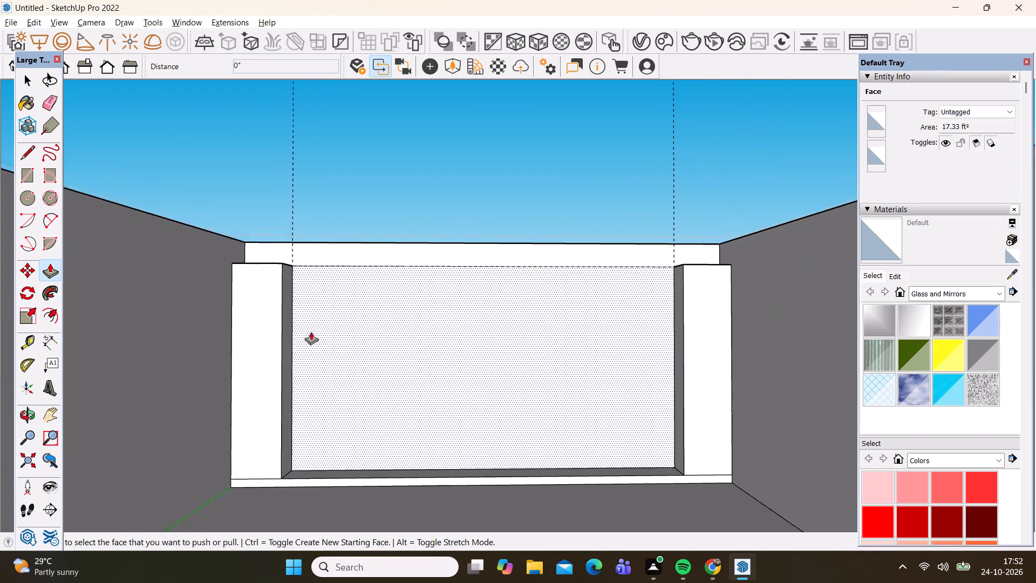
scroll(311, 331, down, 1)
middle_drag(269, 366, 269, 451)
scroll(269, 427, down, 1)
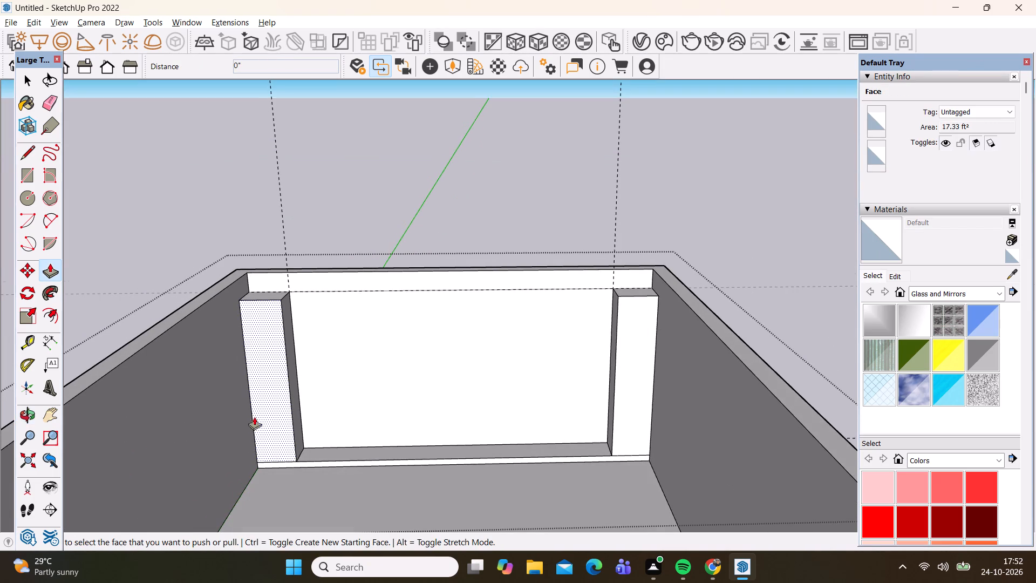
scroll(254, 416, up, 2)
scroll(259, 356, up, 2)
scroll(263, 286, up, 3)
key(space)
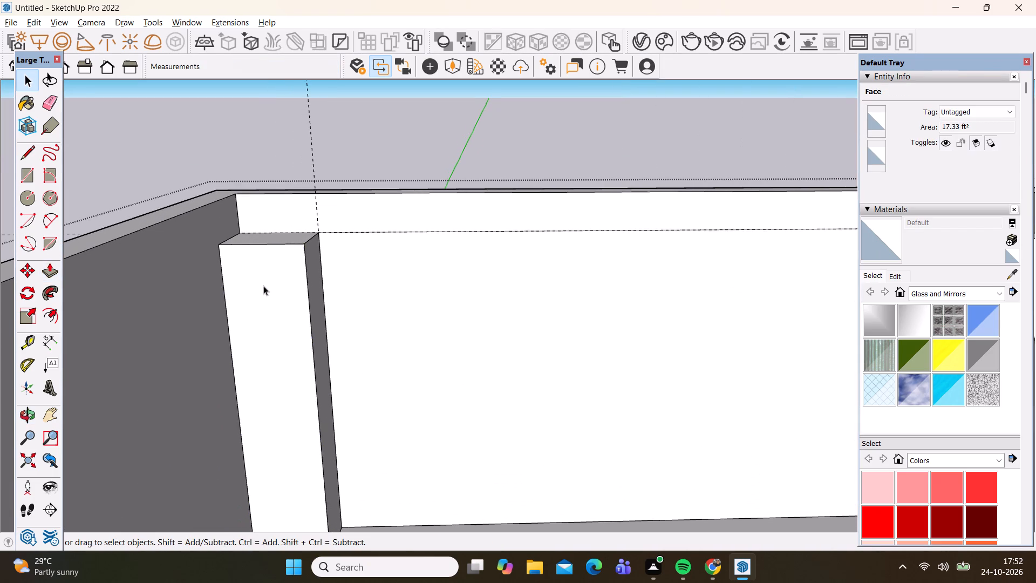
scroll(289, 231, down, 6)
middle_drag(275, 287, 303, 253)
scroll(307, 244, up, 4)
scroll(256, 228, up, 2)
scroll(222, 252, down, 3)
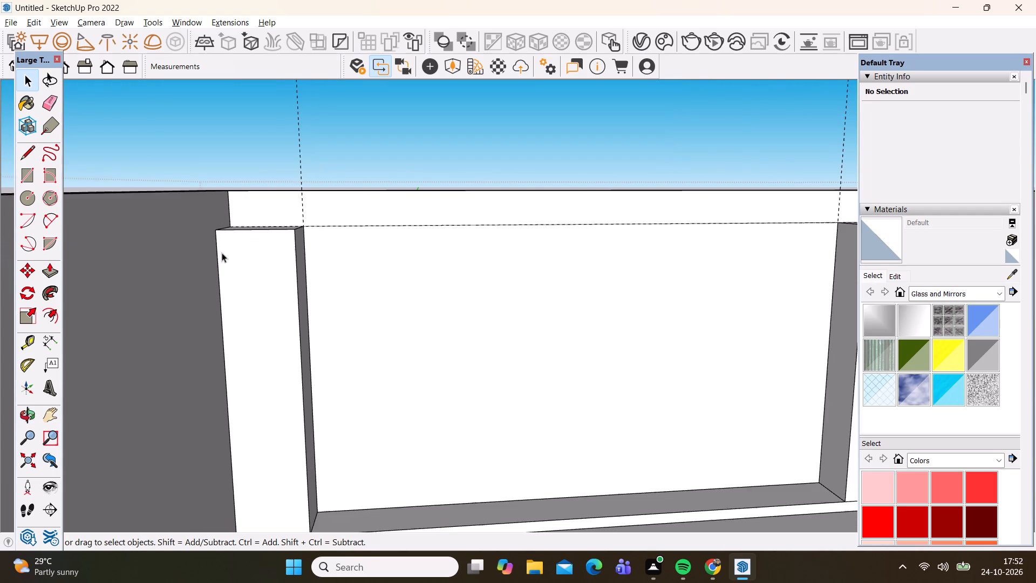
scroll(222, 253, down, 1)
scroll(301, 338, down, 1)
middle_drag(301, 339, 302, 308)
scroll(384, 280, up, 1)
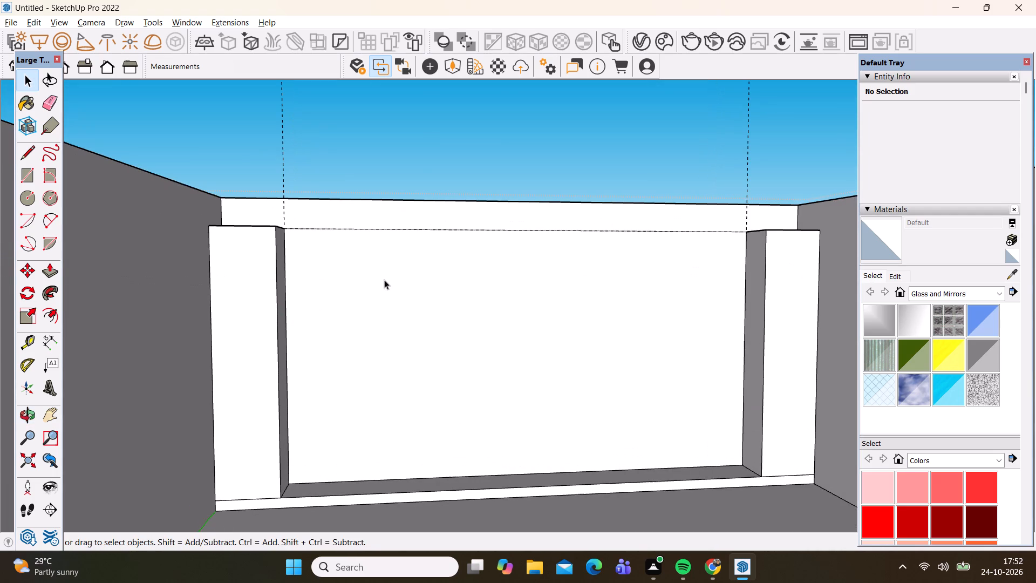
Draw a rectangle about 15' 10" by 6" across the back wall between the columns, just below the horizontal guide.
key(r)
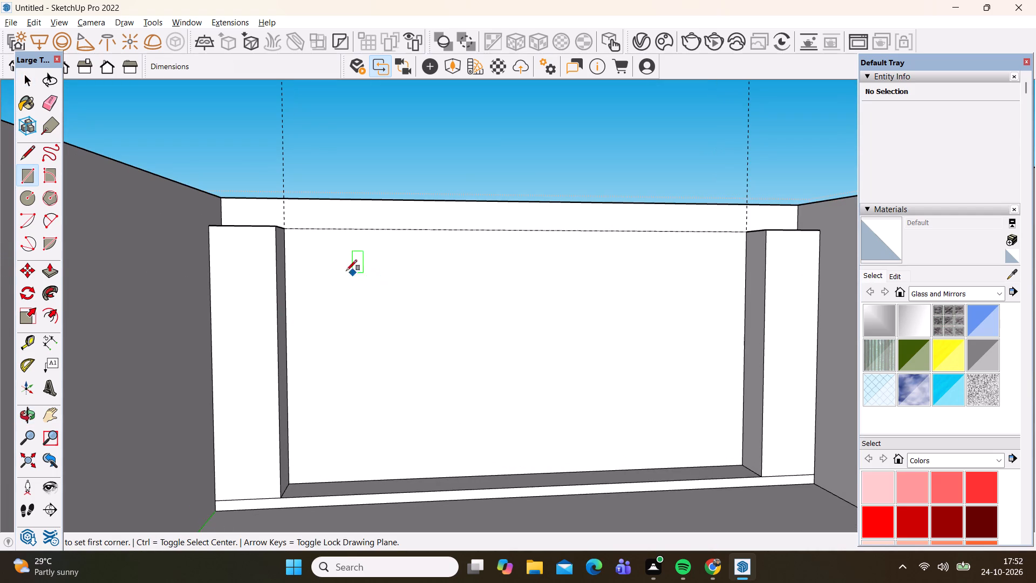
click(292, 262)
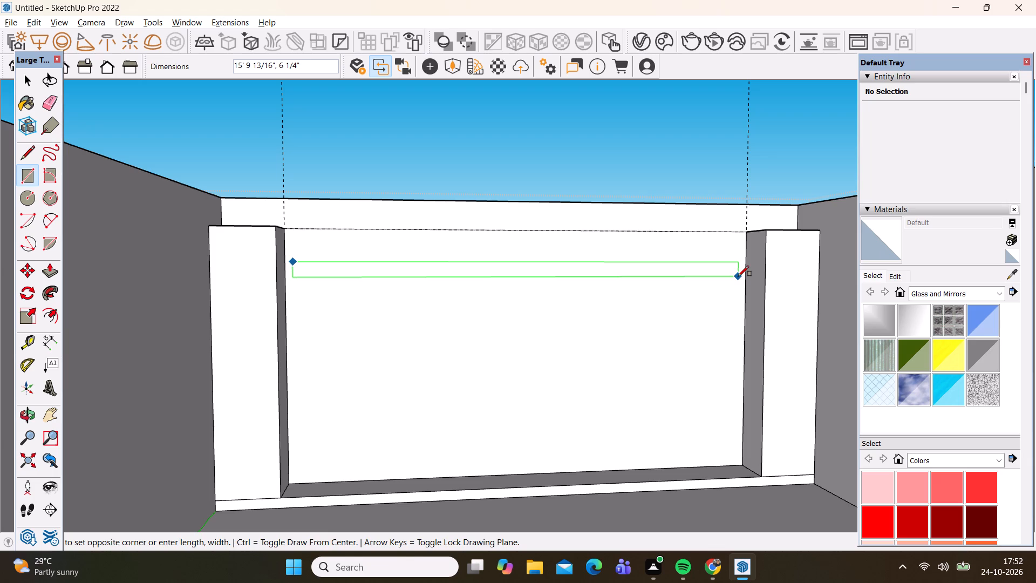
click(738, 276)
key(space)
Push/Pull the thin horizontal rectangle 1' out from the back wall as a shelf.
key(p)
click(688, 266)
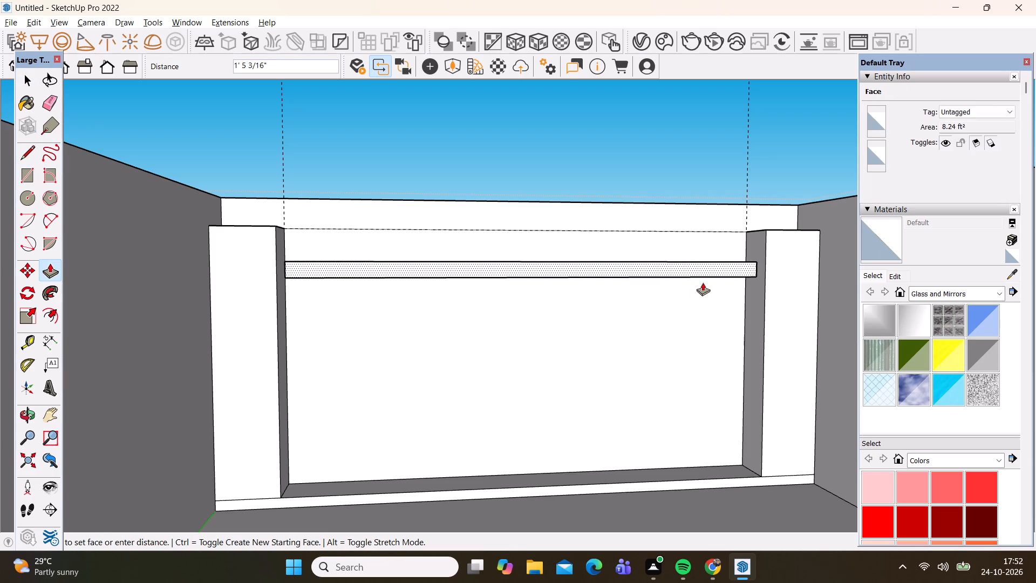
key(1)
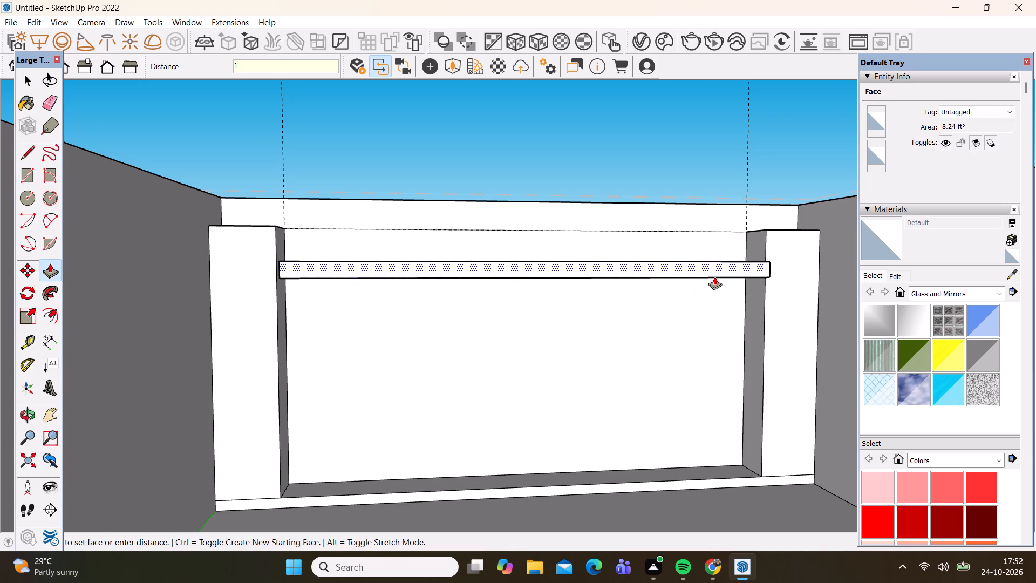
key(apostrophe)
key(Return)
key(space)
Add a horizontal guide on the back wall 2' above the rear edge of the base top.
middle_click(276, 263)
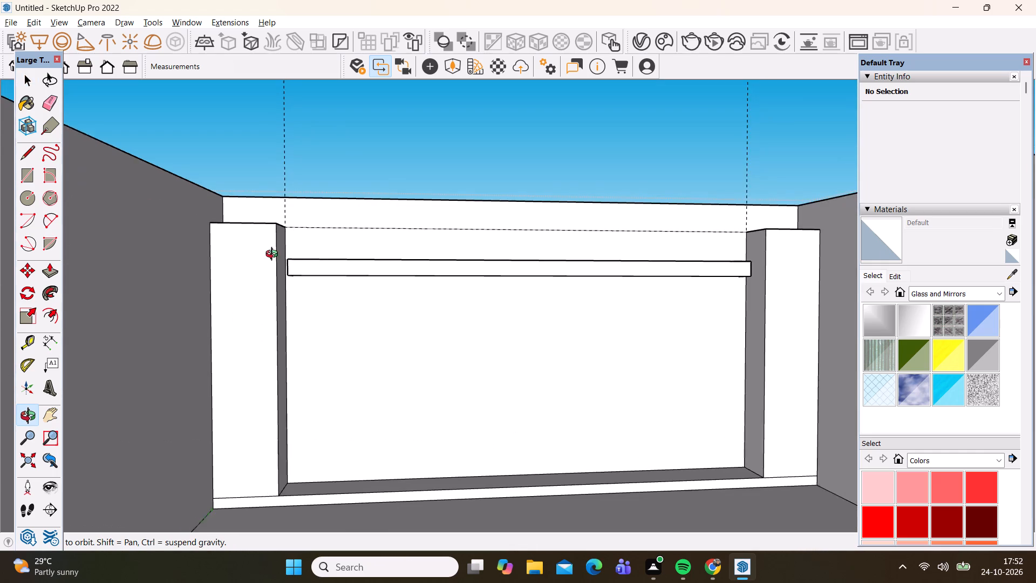
scroll(185, 278, down, 3)
scroll(564, 354, up, 2)
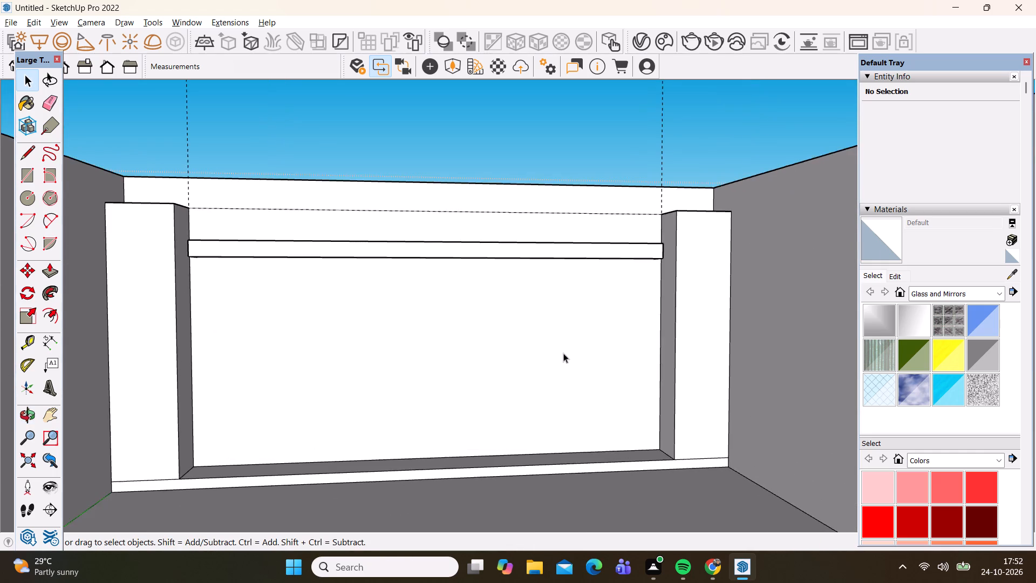
scroll(407, 337, up, 3)
scroll(232, 322, down, 5)
scroll(239, 449, up, 2)
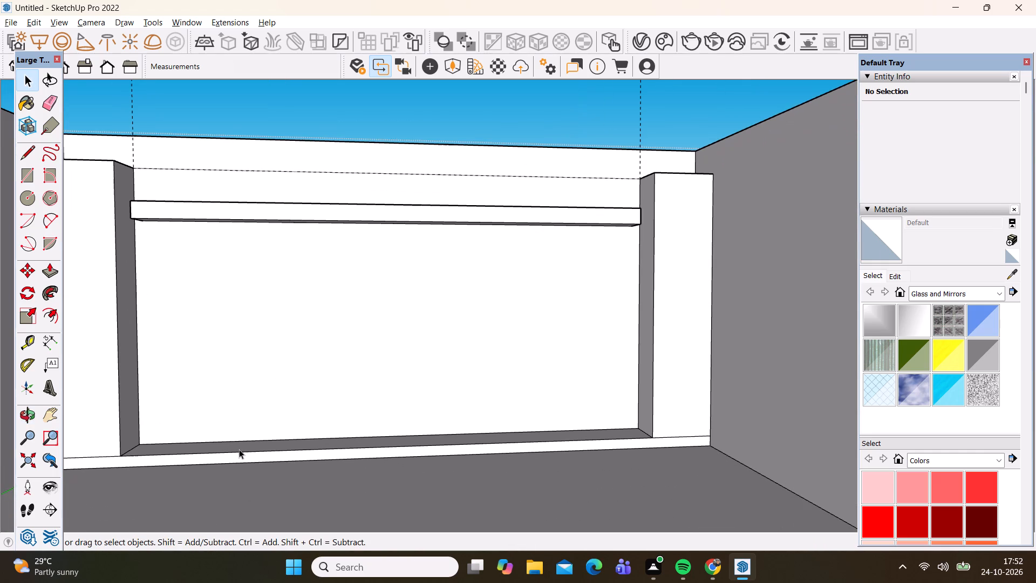
key(t)
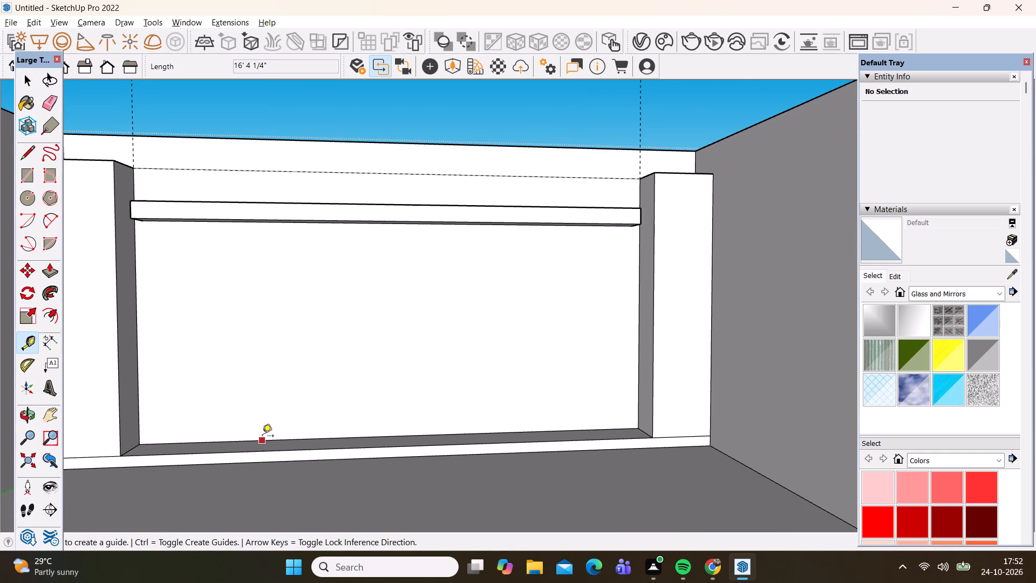
click(262, 437)
text(2')
key(Return)
key(space)
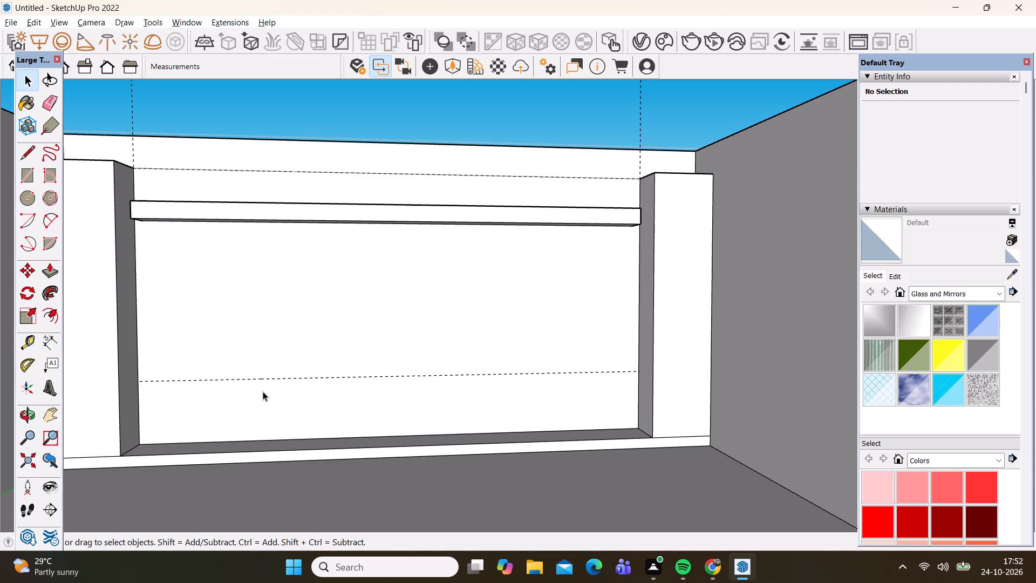
Draw a rectangle on the back wall from the lower guide down to the base top, spanning between the two columns.
key(t)
key(space)
key(t)
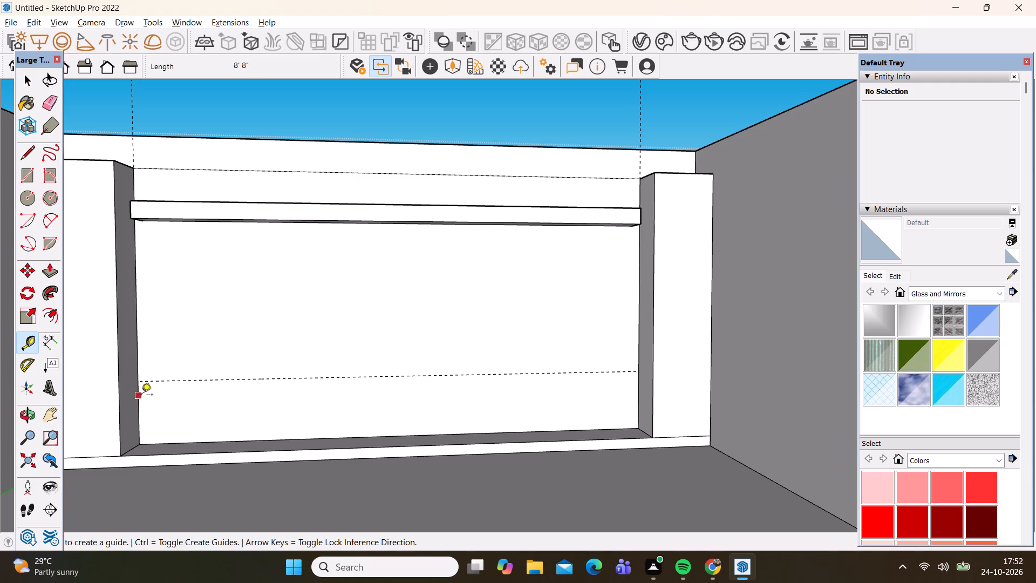
key(r)
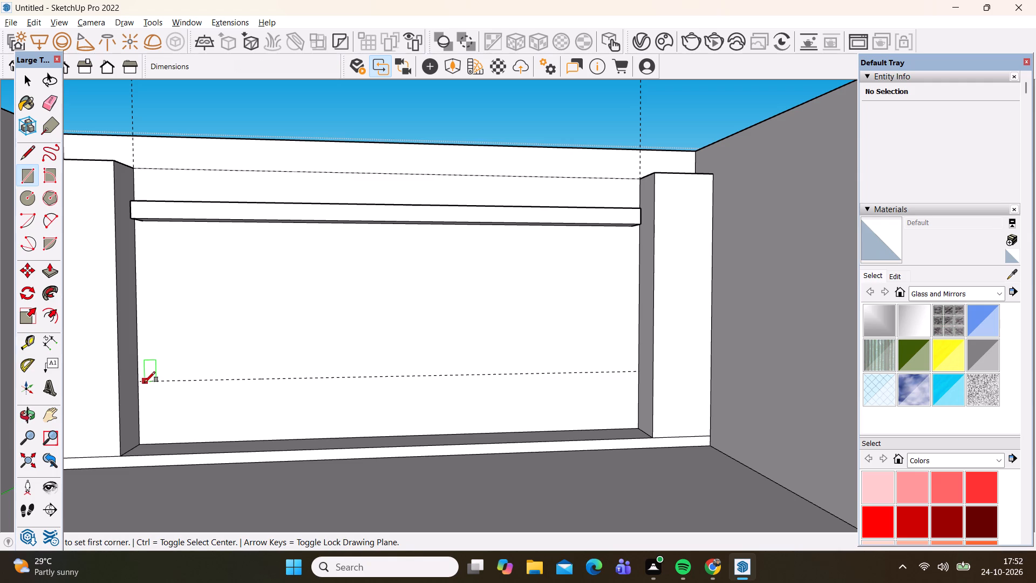
click(139, 381)
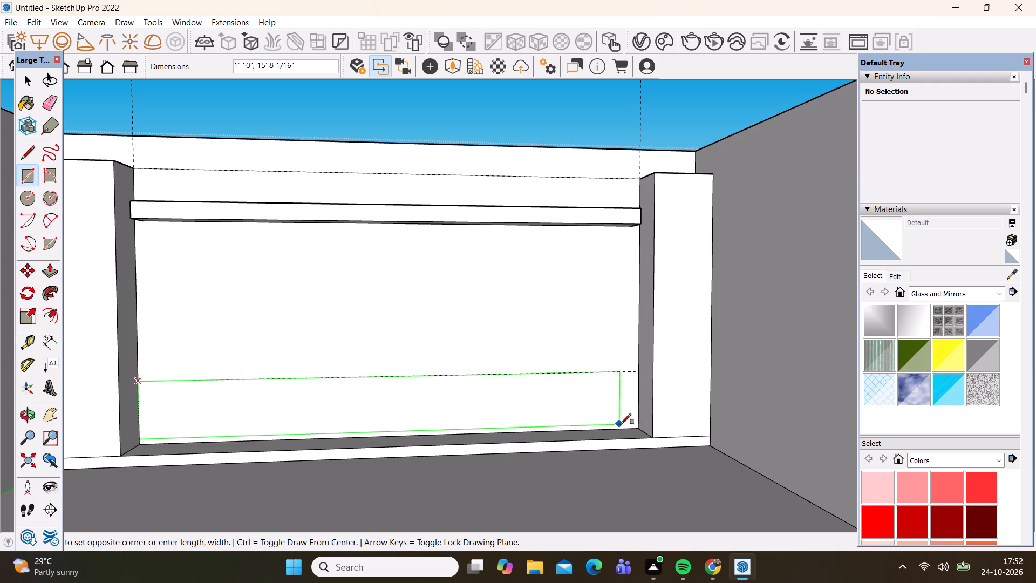
click(642, 423)
key(space)
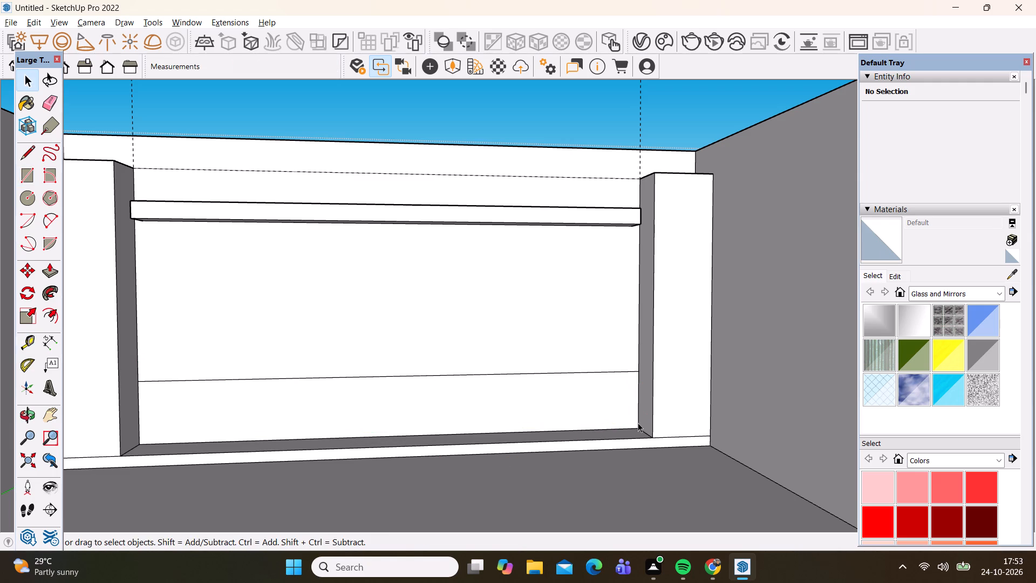
Push/Pull the lower rectangle 1' out from the wall and a further 6" so it sits flush with the column fronts.
key(p)
click(576, 410)
click(576, 410)
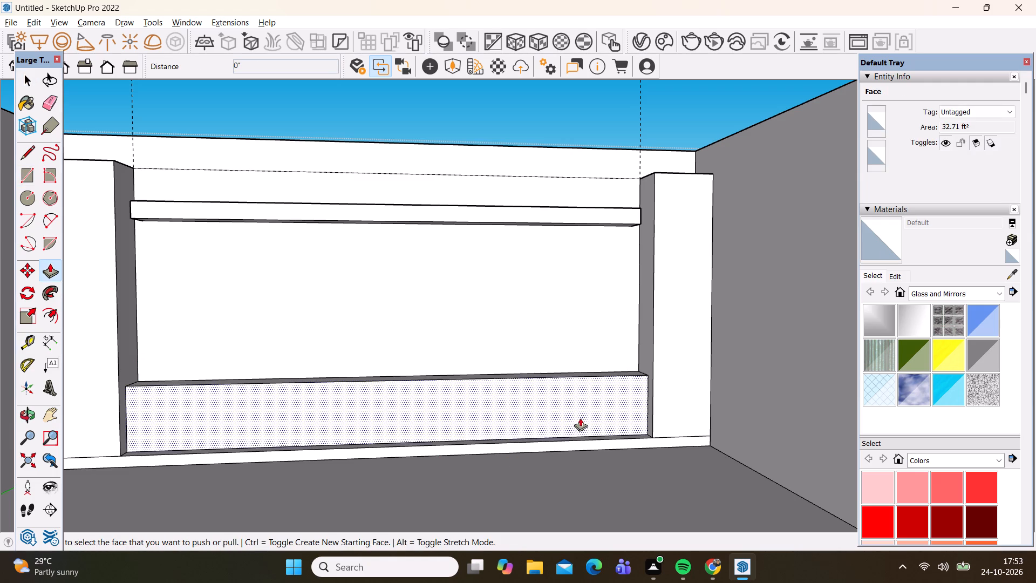
click(365, 404)
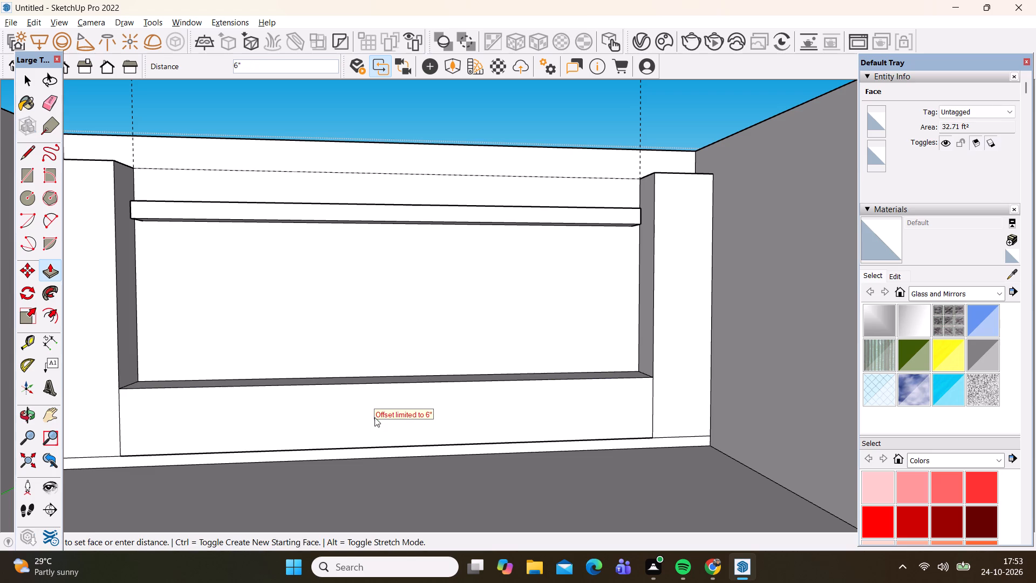
click(388, 430)
key(space)
Offset the outline of the lower cabinet's front face inward by about 2".
scroll(140, 409, up, 2)
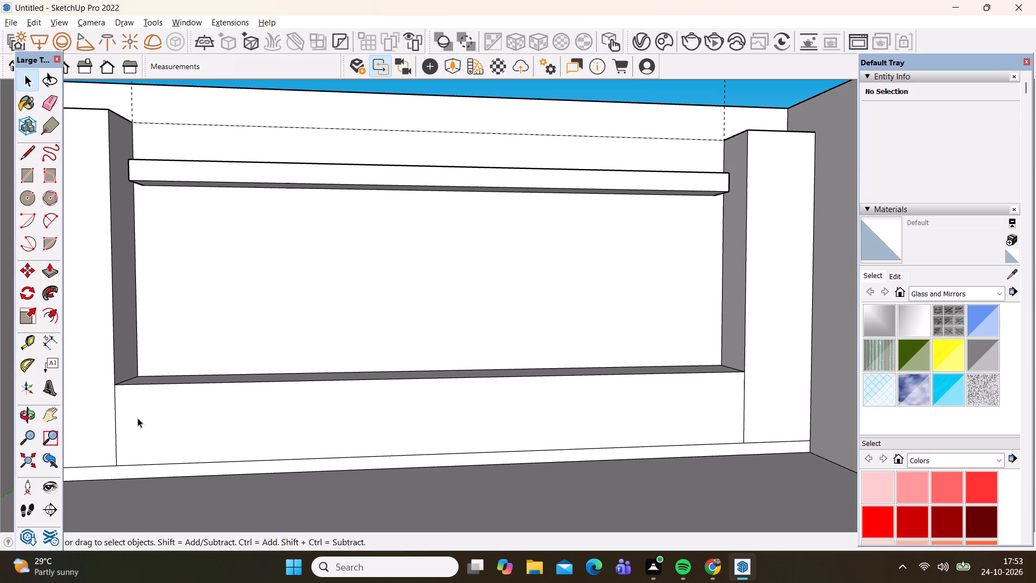
key(f)
click(132, 426)
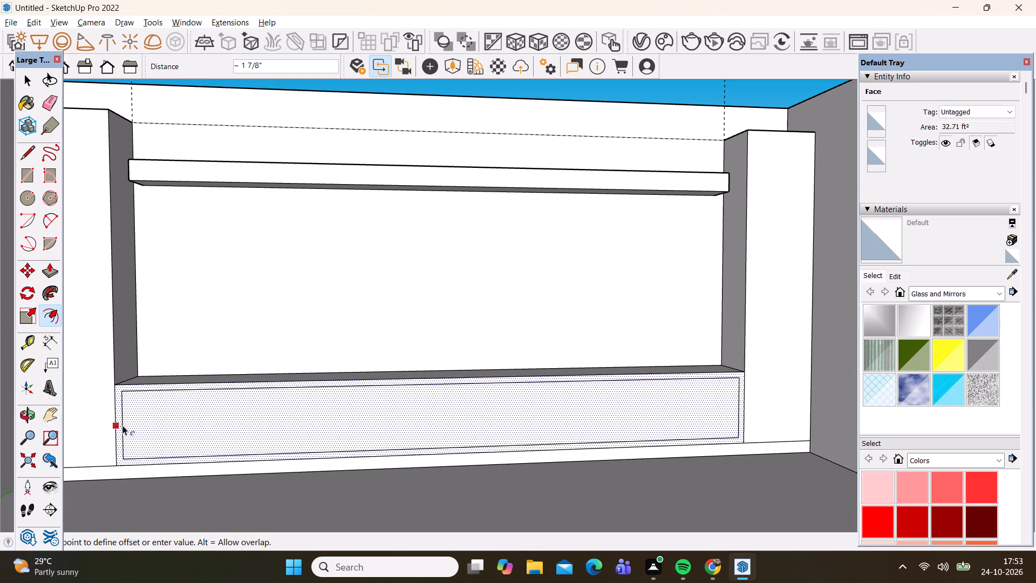
click(124, 425)
key(space)
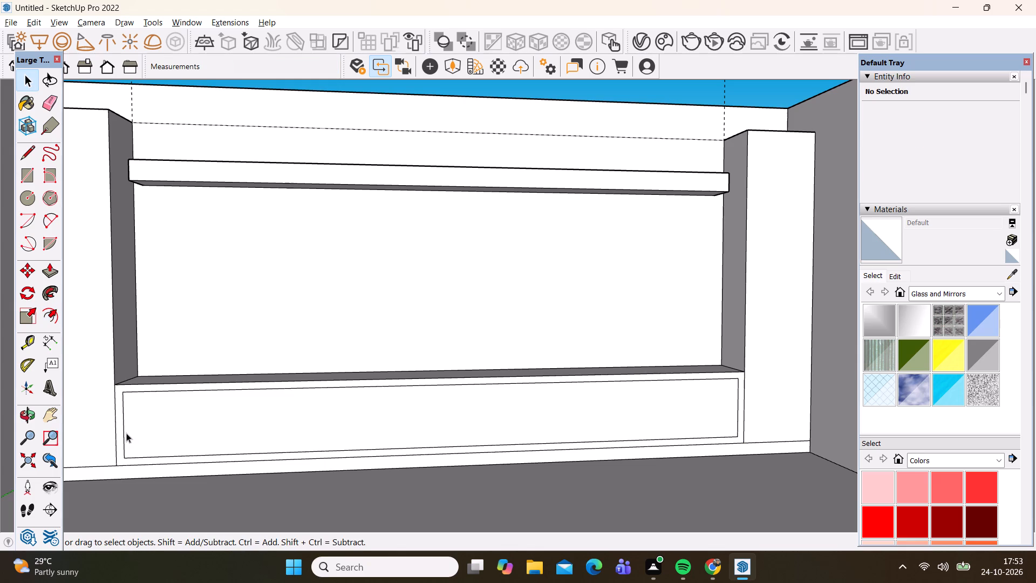
Copy the inset outline's left vertical edge to its right end and divide the span into 5 equal panels.
click(126, 433)
click(125, 433)
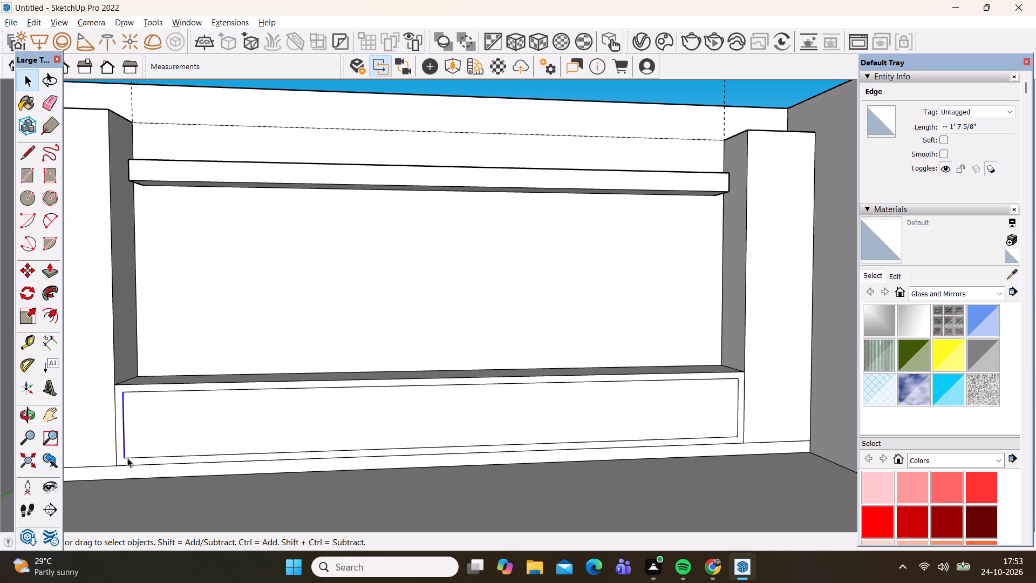
key(m)
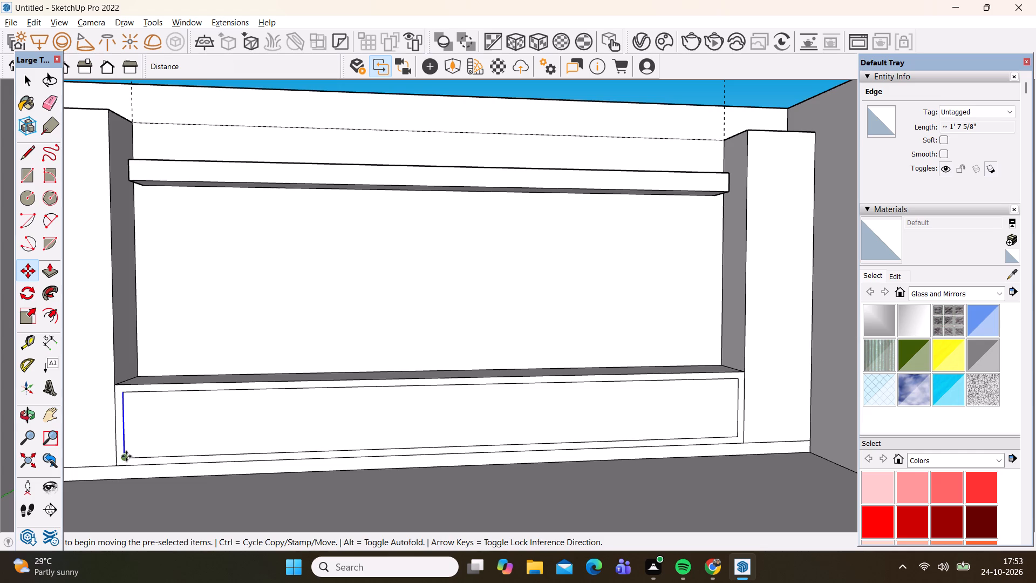
click(126, 455)
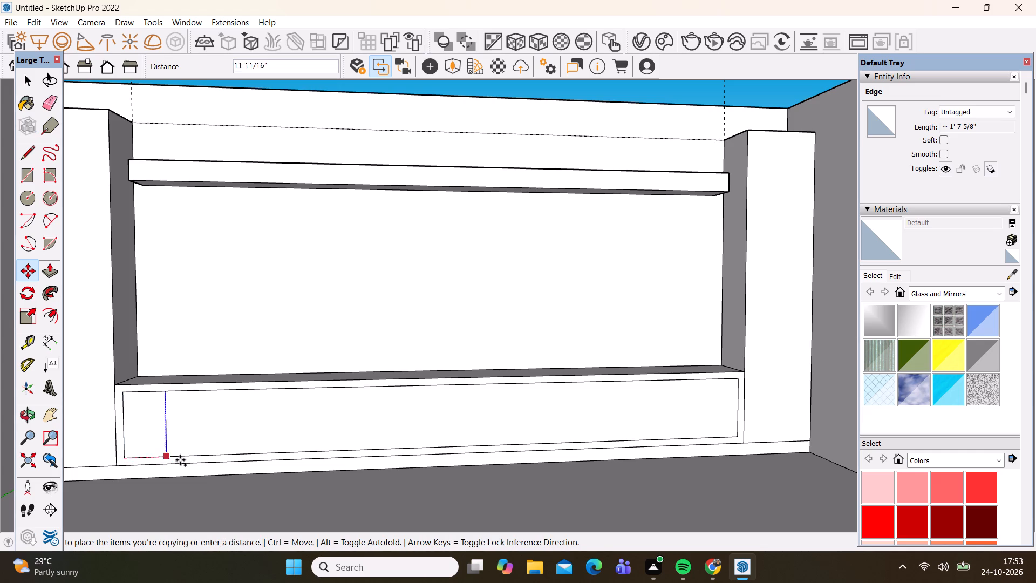
click(738, 438)
key(slash)
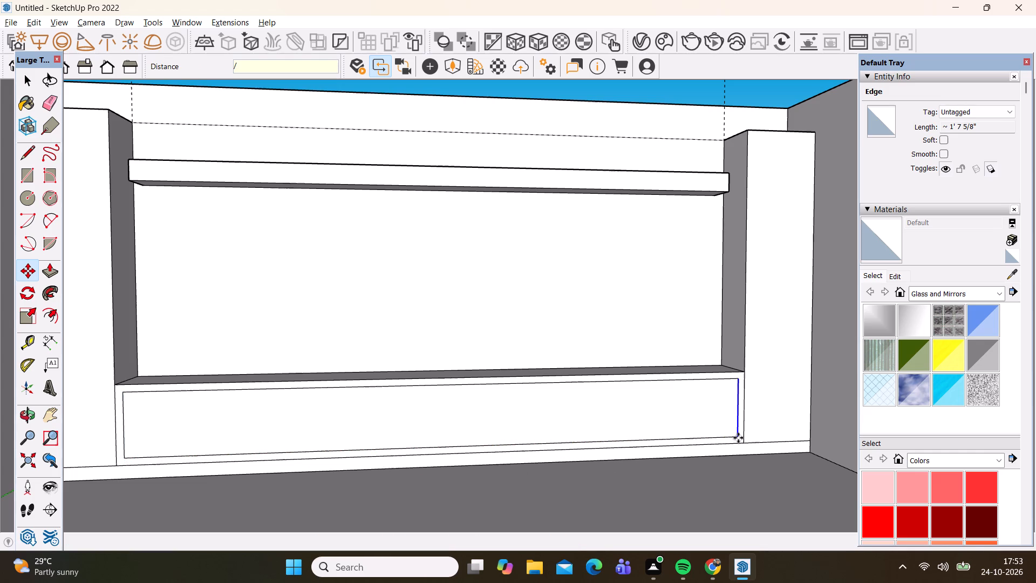
key(5)
key(Return)
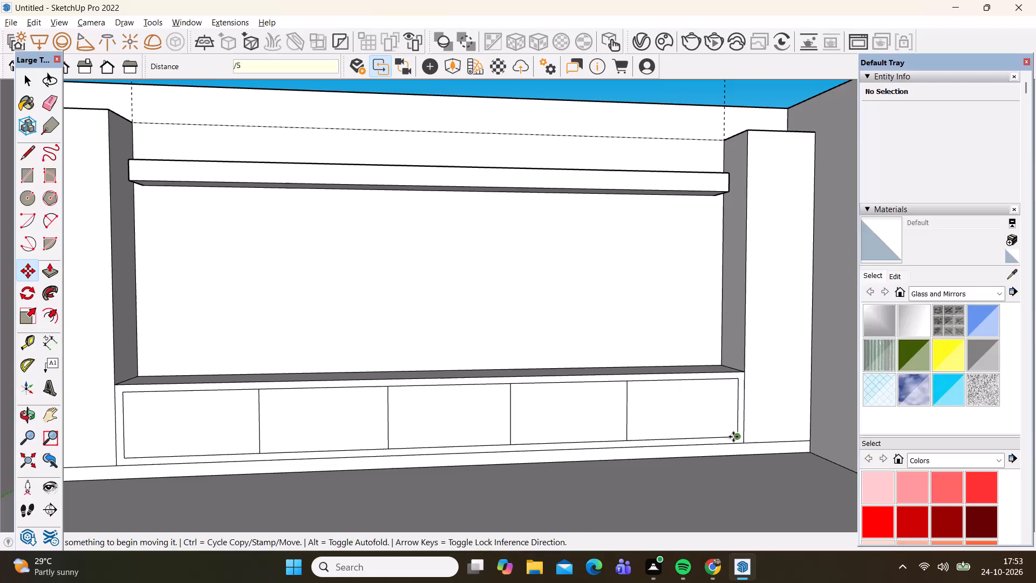
key(space)
Copy the first divider line from the left on the cabinet front 1/4" to the right.
scroll(377, 398, down, 2)
scroll(441, 433, up, 2)
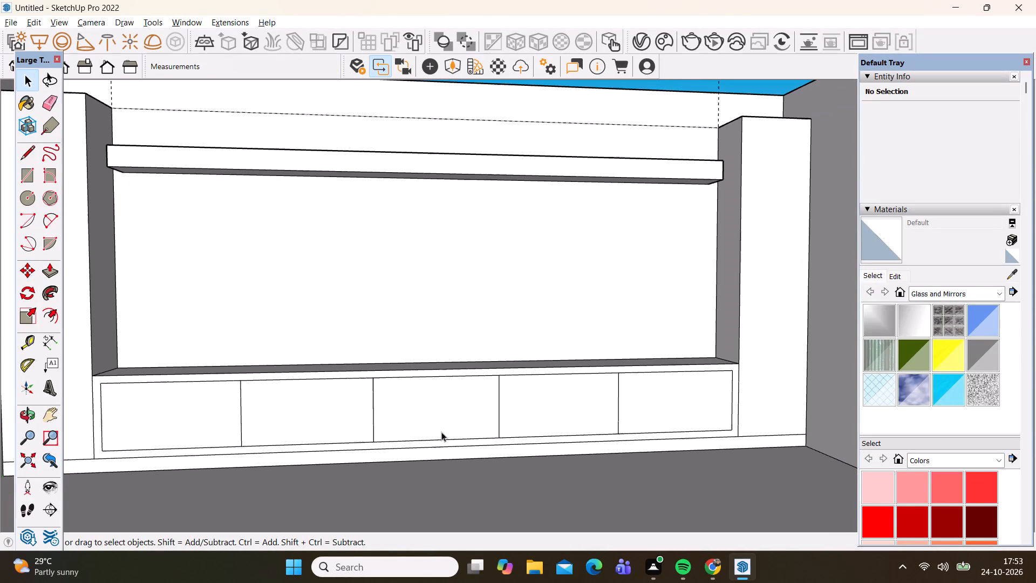
scroll(421, 412, down, 2)
click(224, 419)
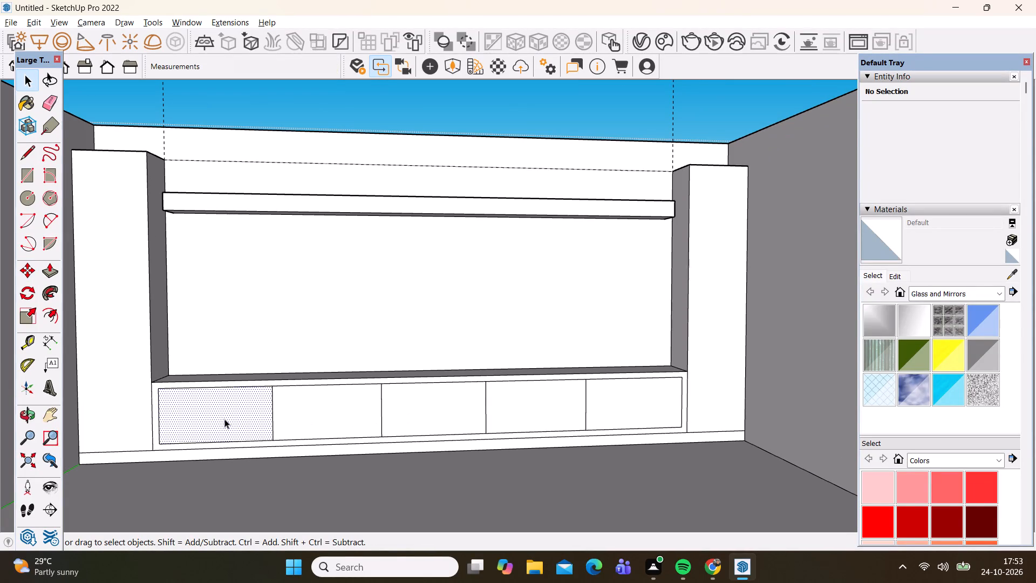
click(271, 431)
scroll(272, 432, up, 8)
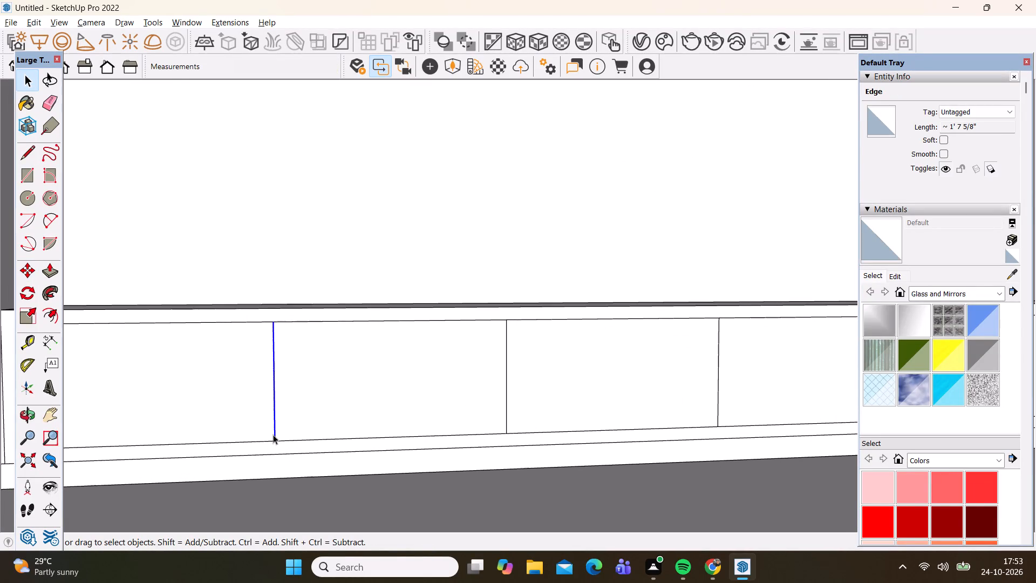
key(m)
click(274, 440)
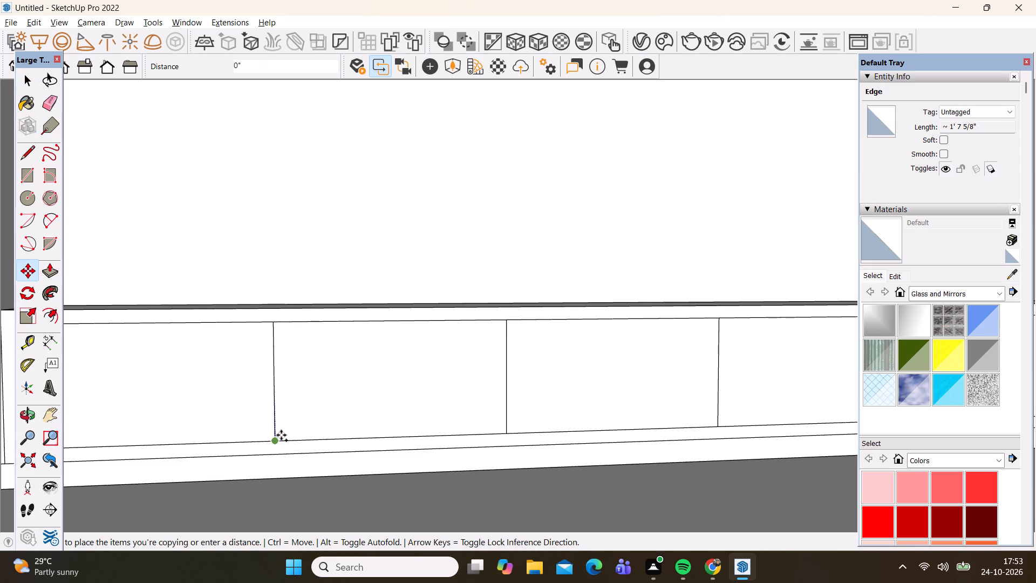
key(1)
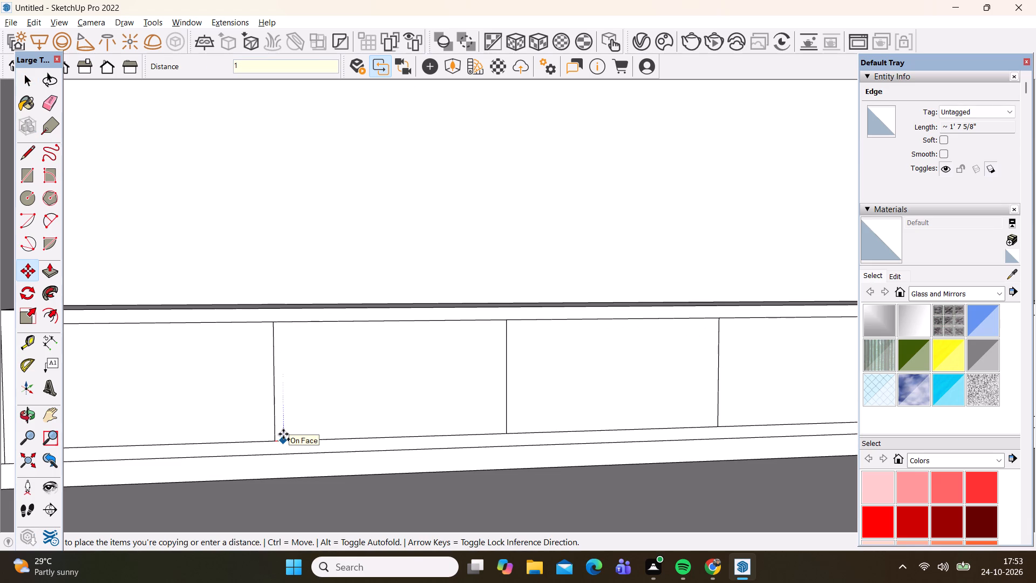
text(/4")
key(Return)
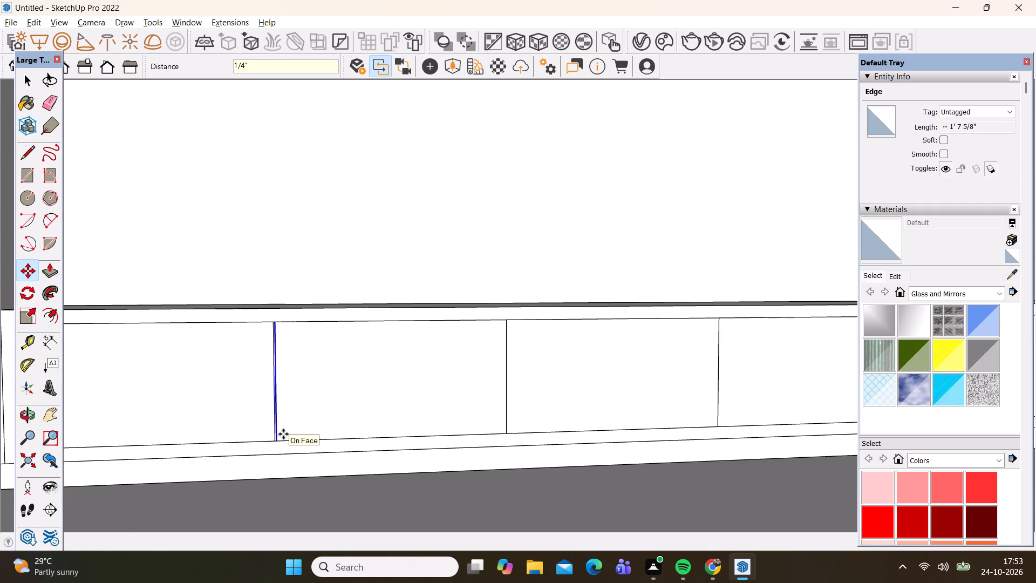
key(space)
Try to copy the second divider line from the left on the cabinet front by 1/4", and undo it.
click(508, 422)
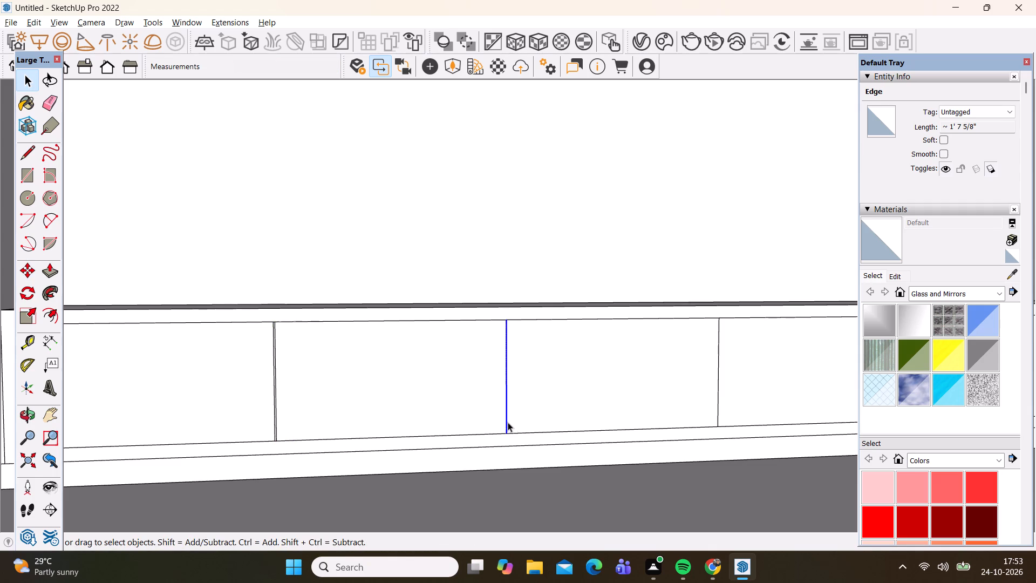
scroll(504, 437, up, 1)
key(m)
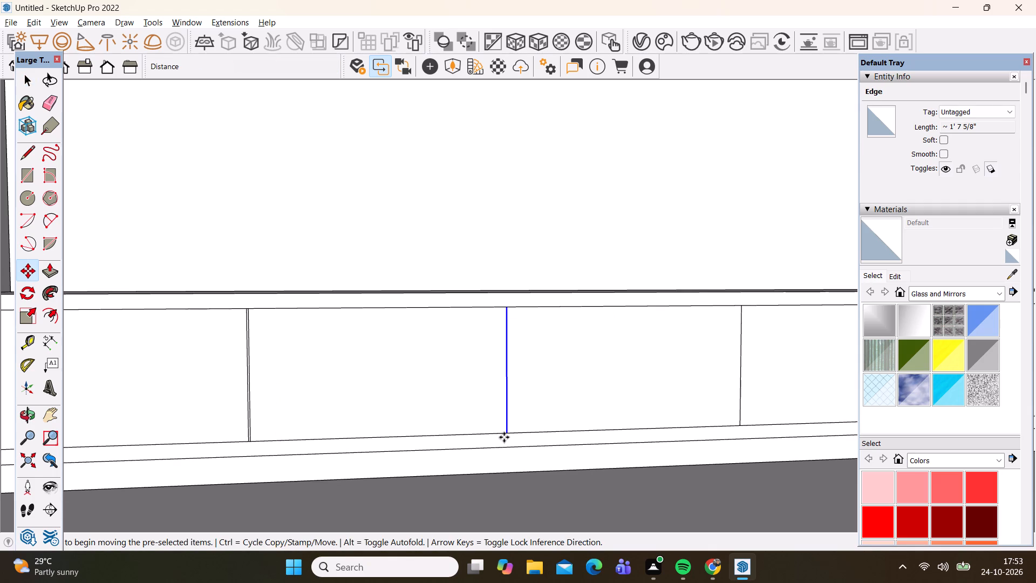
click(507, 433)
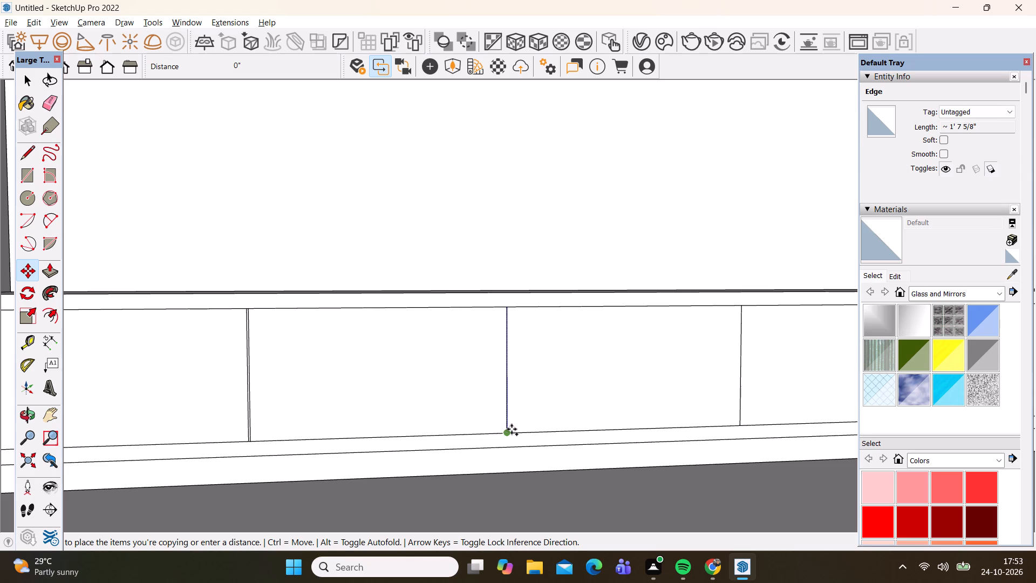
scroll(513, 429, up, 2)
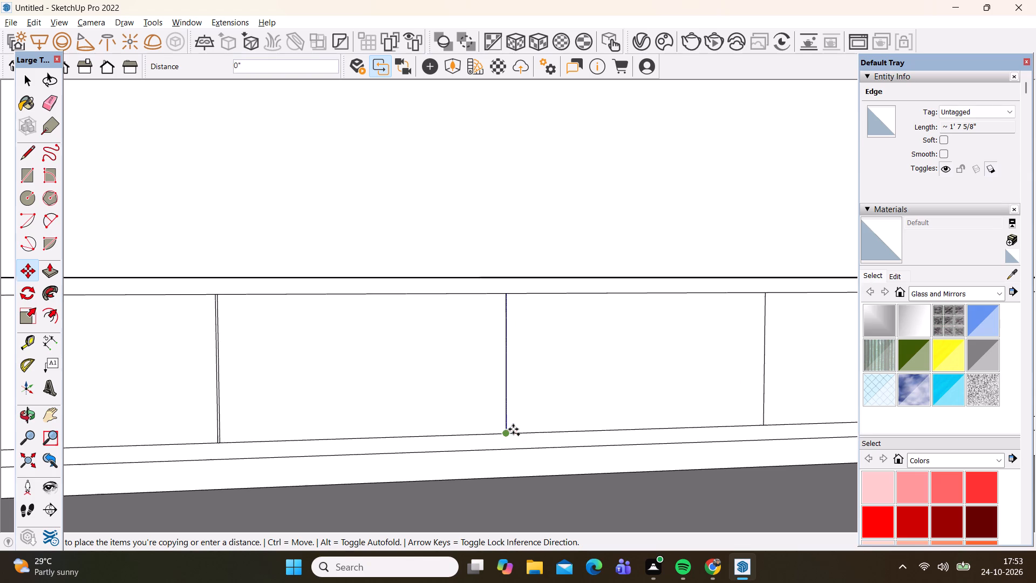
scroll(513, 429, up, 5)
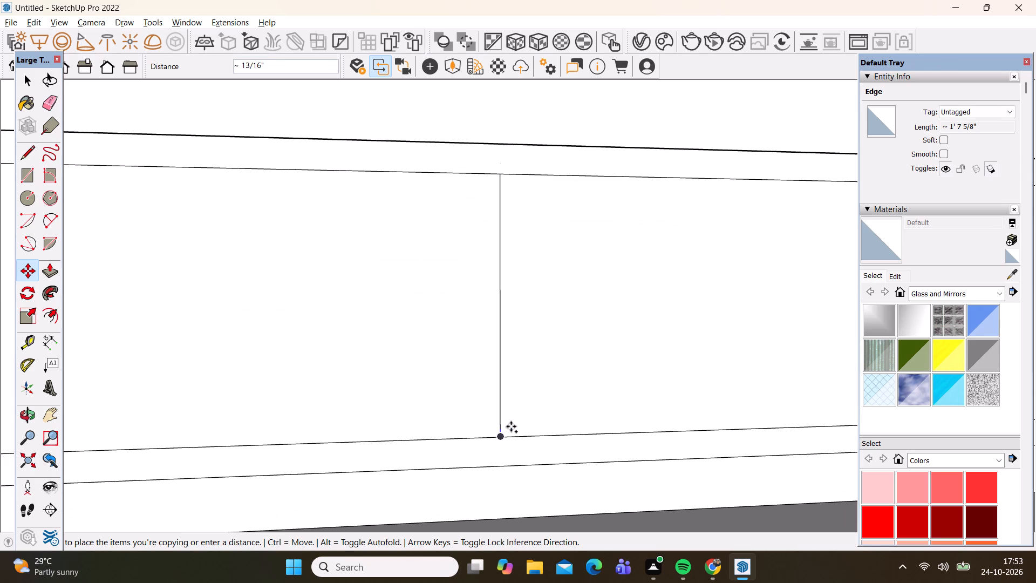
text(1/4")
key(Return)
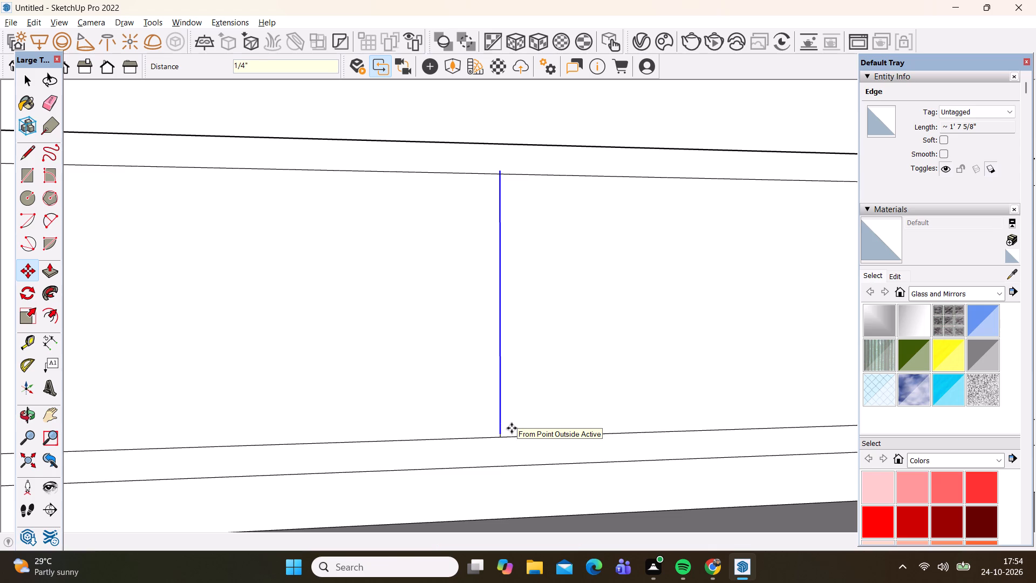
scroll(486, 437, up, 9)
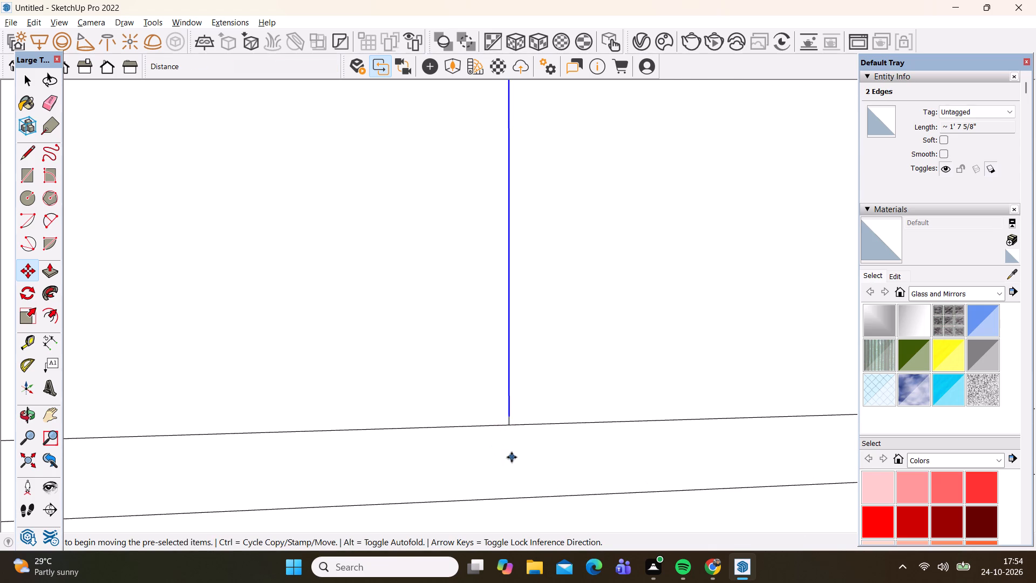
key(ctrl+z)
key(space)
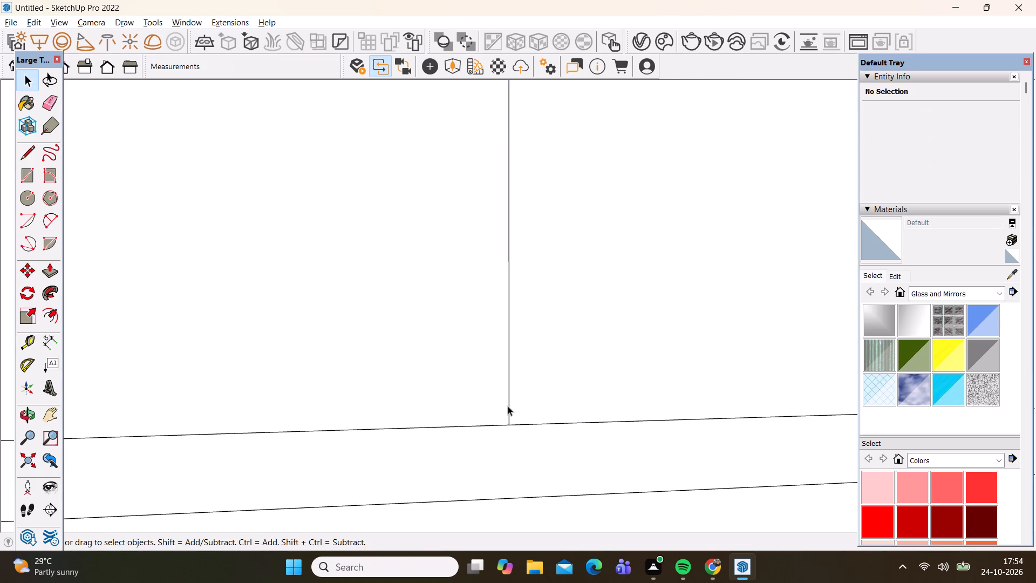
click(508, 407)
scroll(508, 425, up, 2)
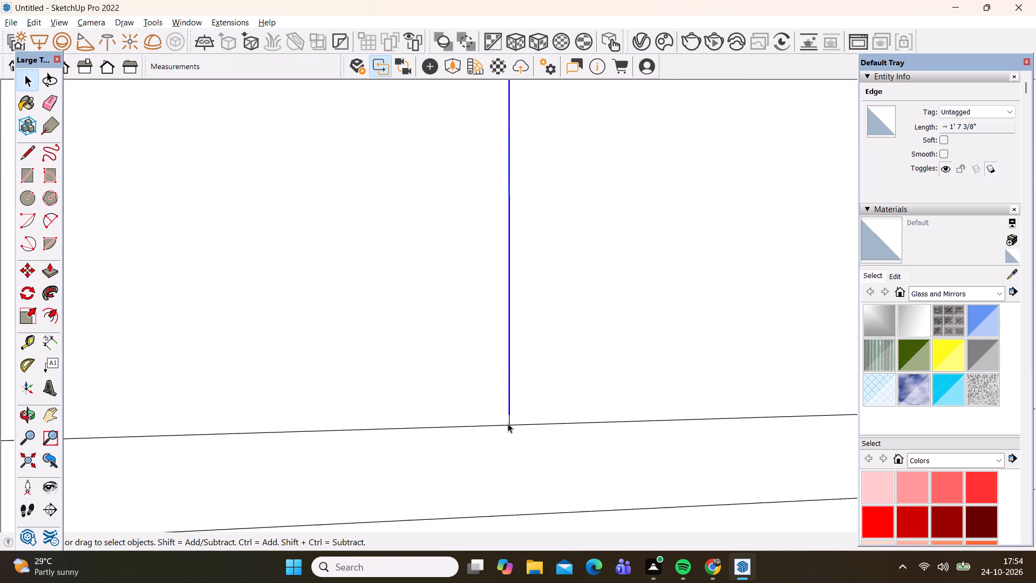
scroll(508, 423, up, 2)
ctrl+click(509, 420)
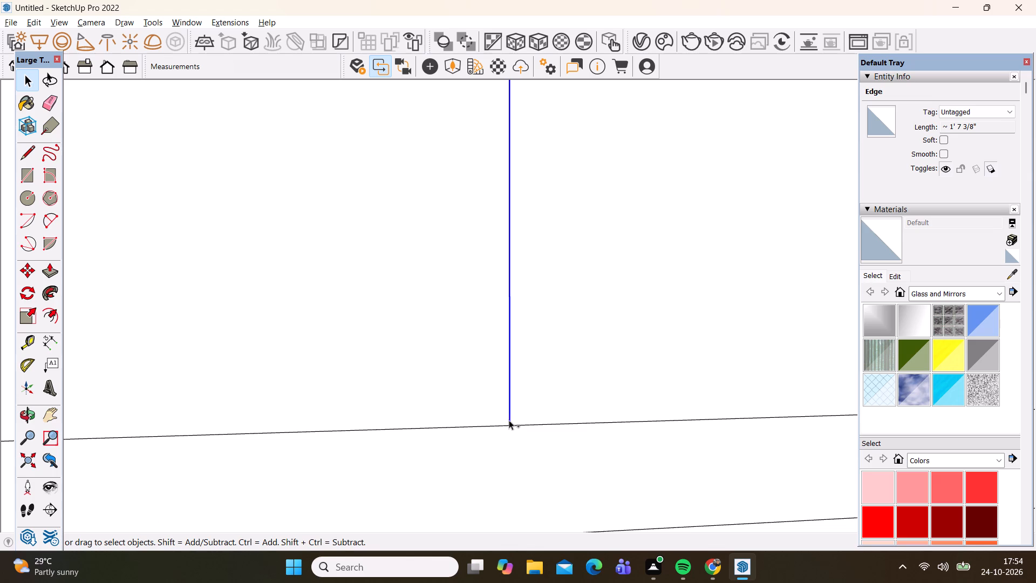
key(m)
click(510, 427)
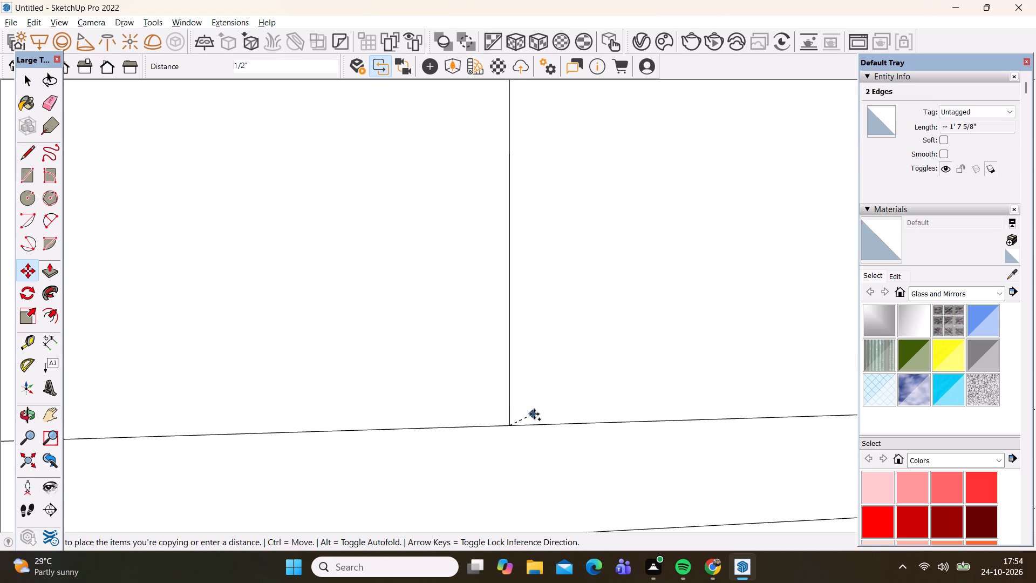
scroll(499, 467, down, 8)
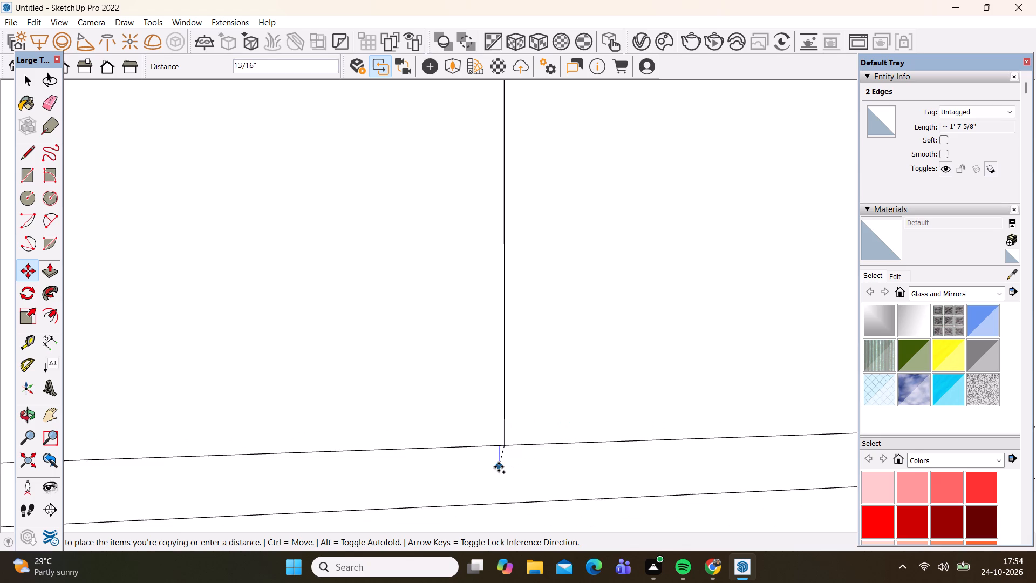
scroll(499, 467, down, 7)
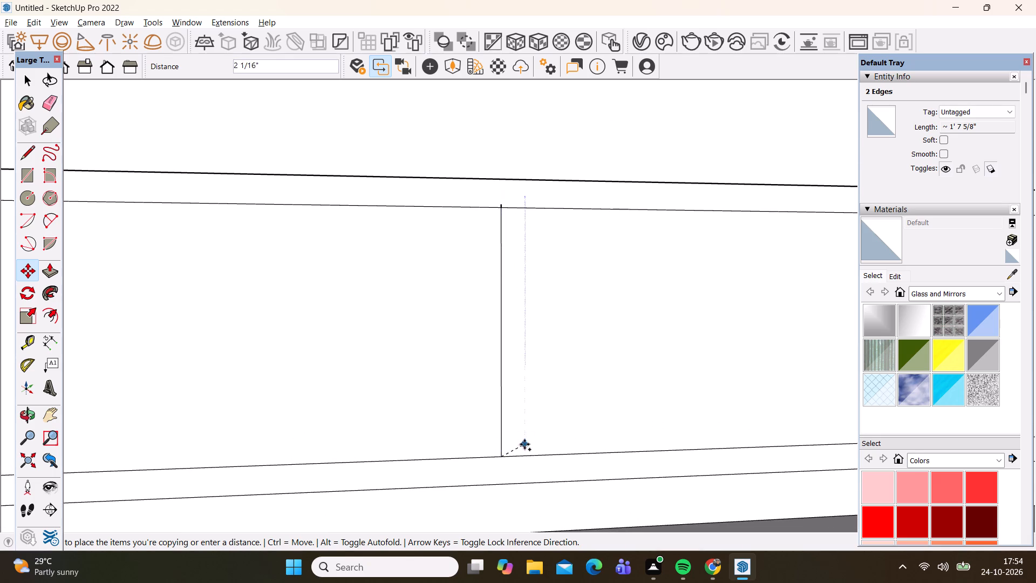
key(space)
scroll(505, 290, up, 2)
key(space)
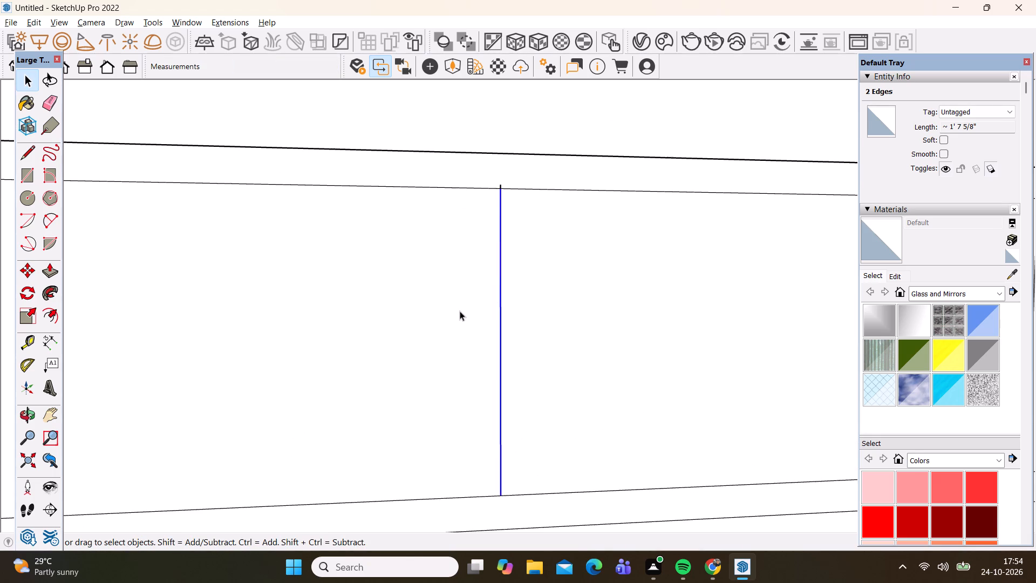
Delete the short stray edge extending above the top end of the second divider line.
click(459, 311)
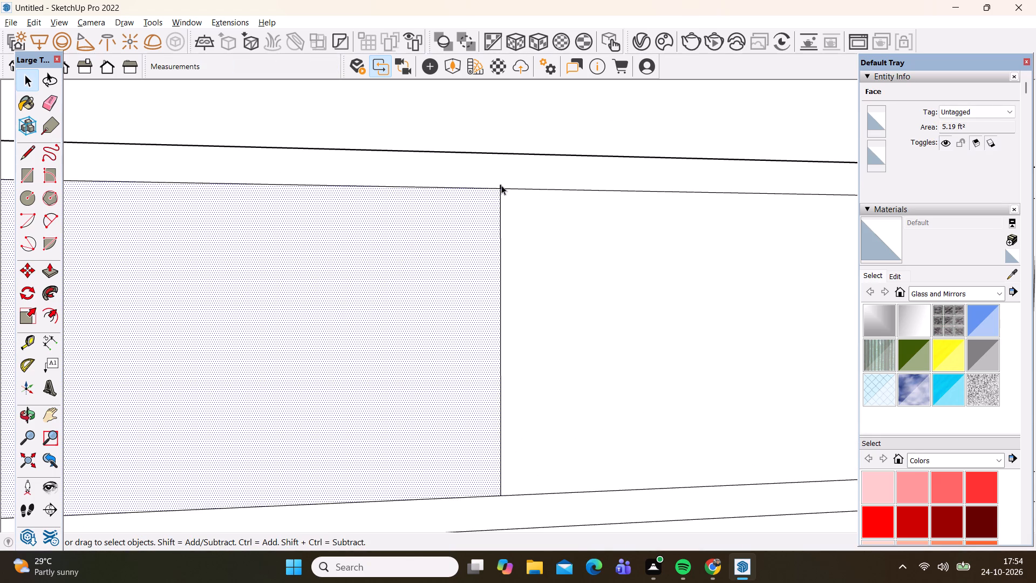
click(501, 185)
key(Delete)
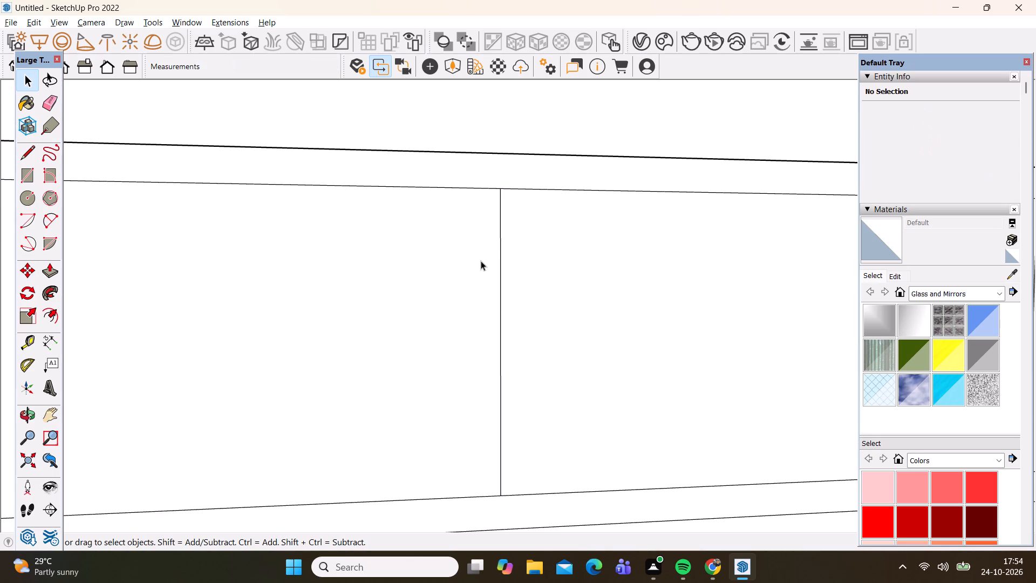
Copy both segments of the second divider line 1/4" to the right along the cabinet front.
click(500, 257)
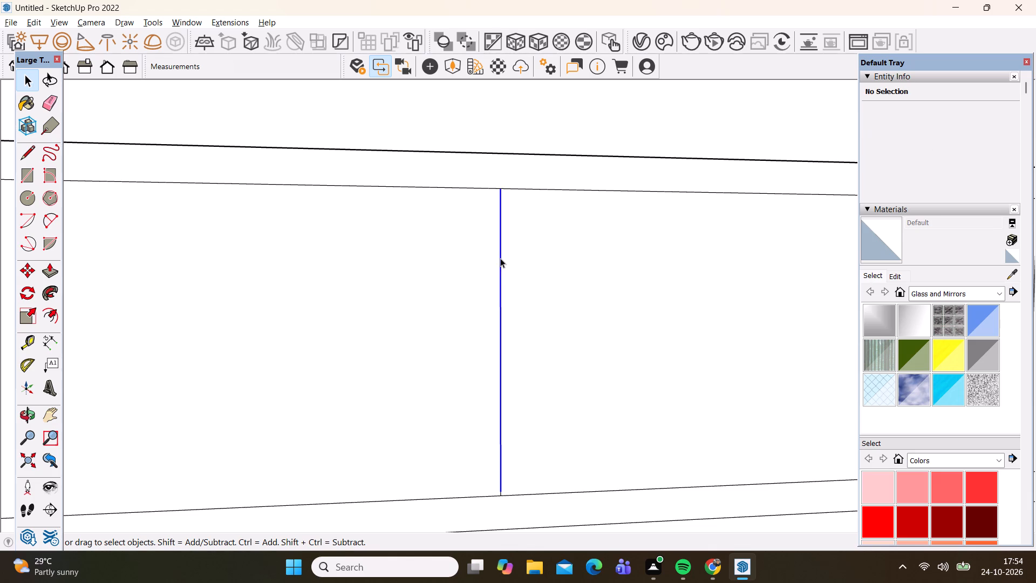
scroll(509, 511, up, 6)
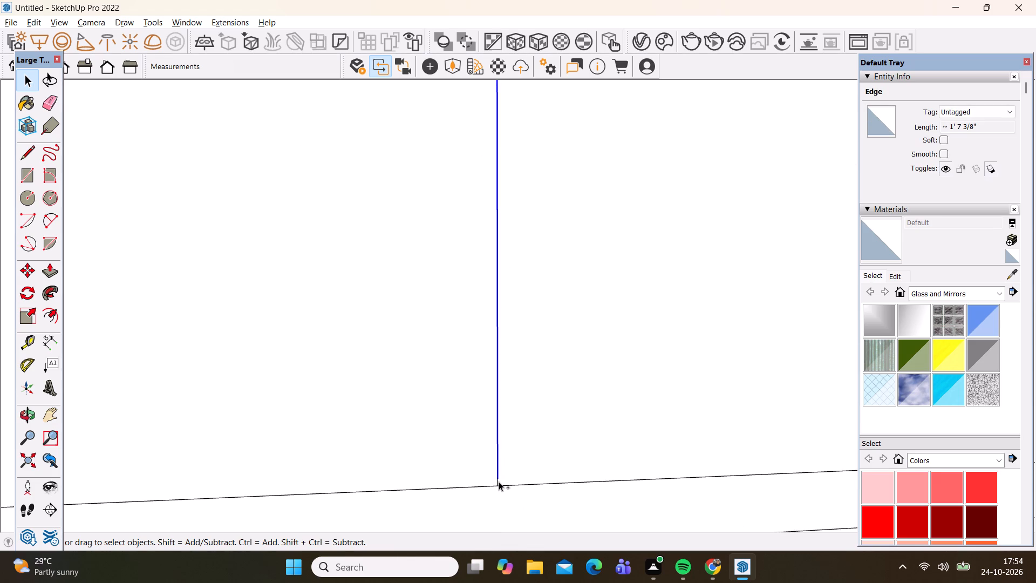
ctrl+click(499, 482)
key(m)
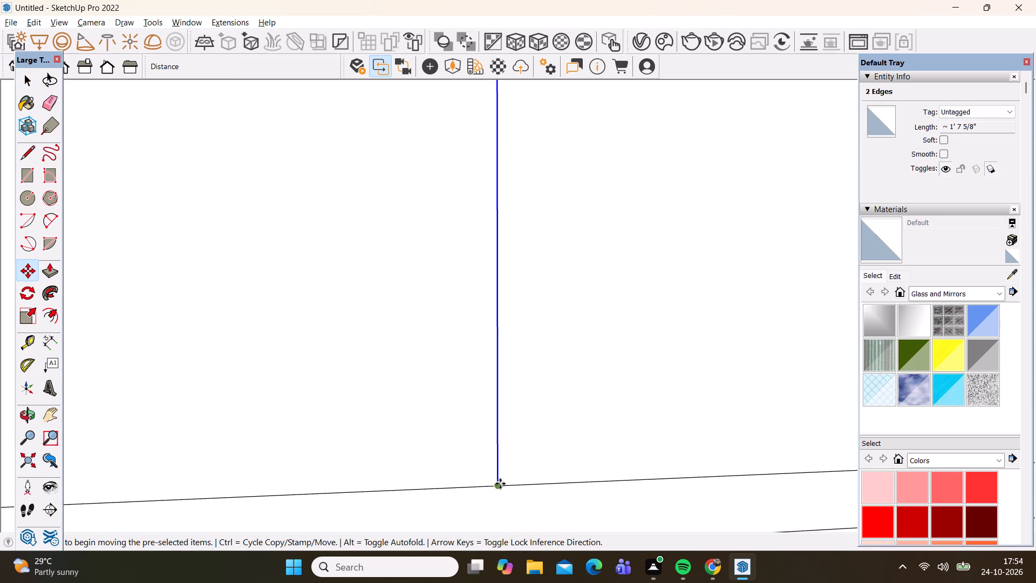
click(498, 486)
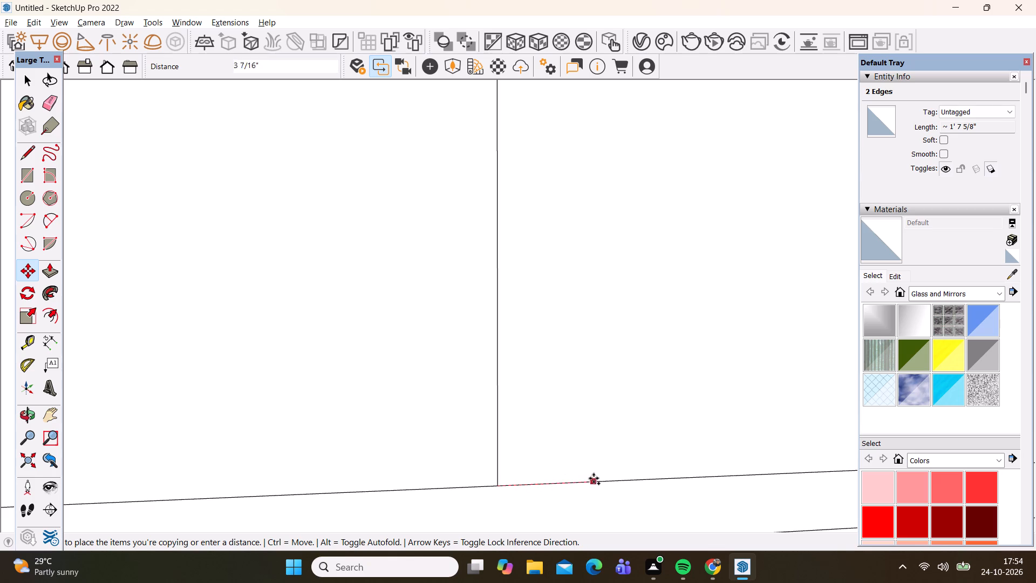
scroll(555, 493, down, 9)
middle_drag(537, 476, 511, 486)
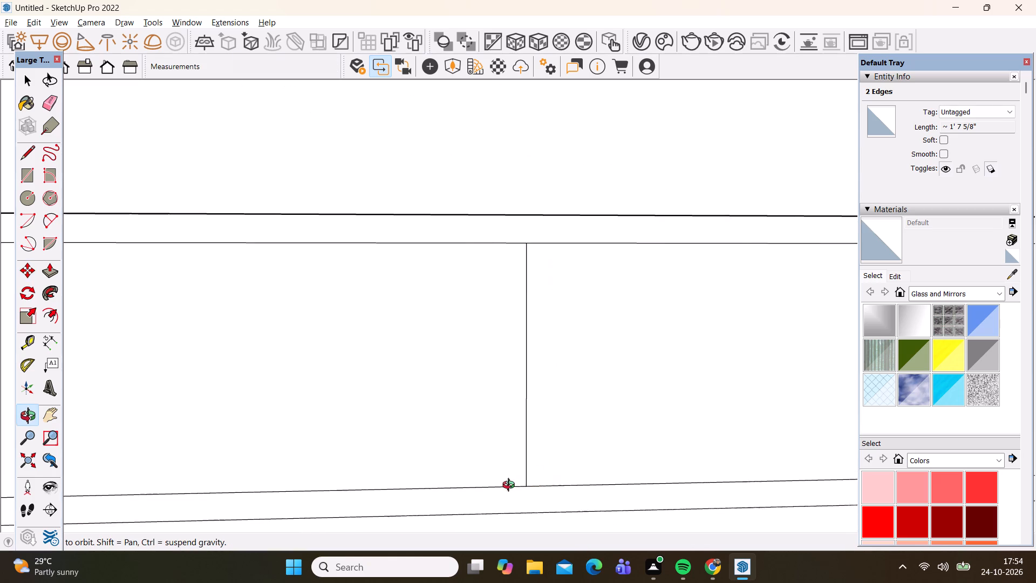
middle_drag(511, 486, 475, 485)
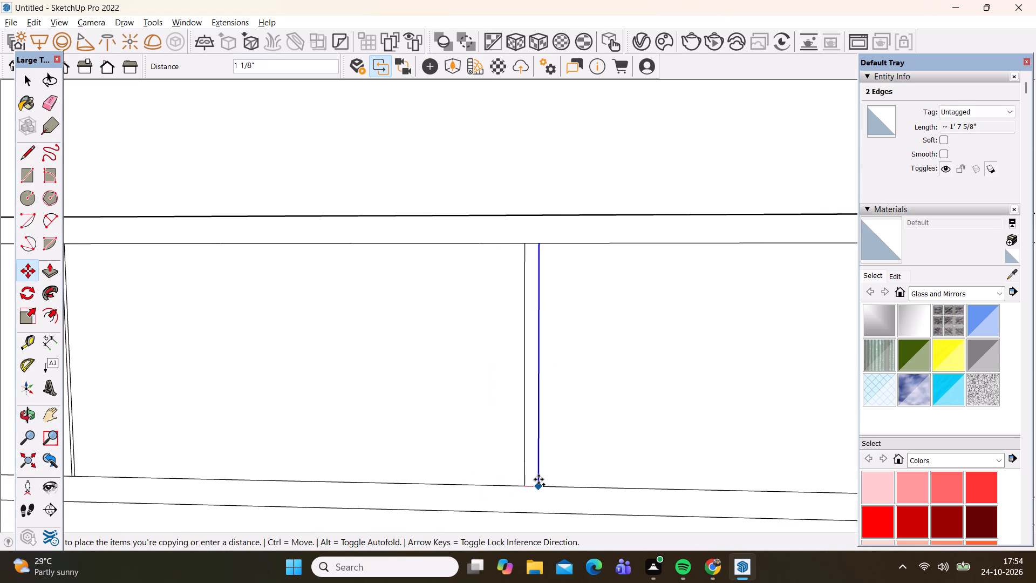
key(1)
text(/4")
key(Return)
scroll(419, 477, down, 6)
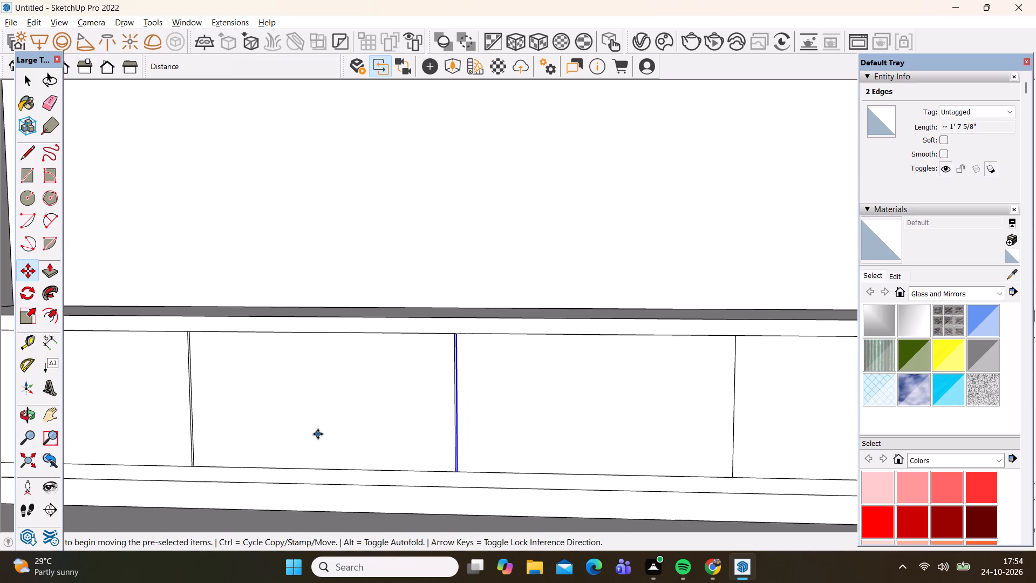
scroll(294, 399, down, 5)
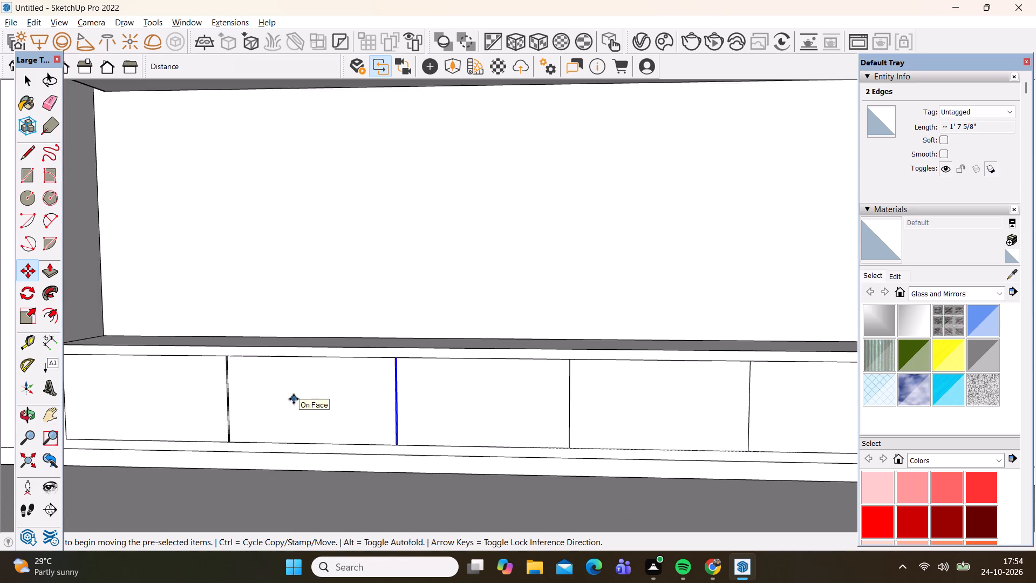
scroll(294, 399, down, 3)
key(space)
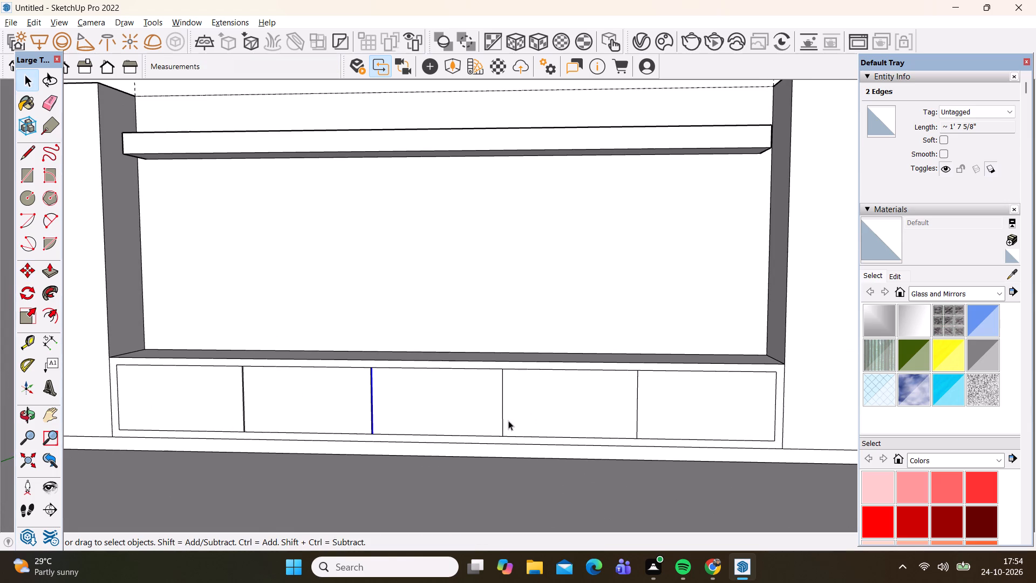
Copy the third divider line from the left on the cabinet front 1/4" to the right.
click(501, 406)
scroll(505, 451, up, 7)
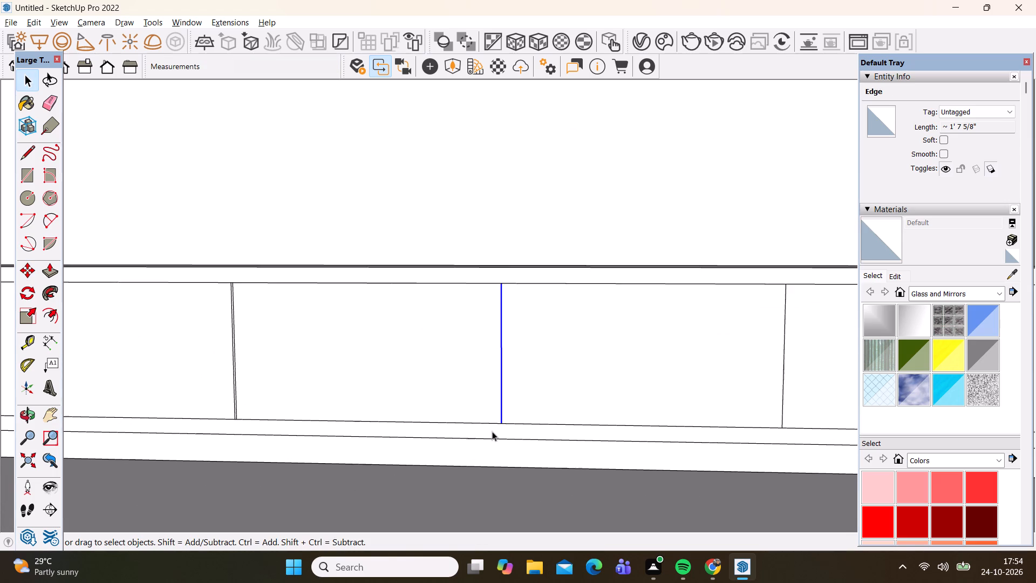
scroll(492, 431, up, 5)
key(m)
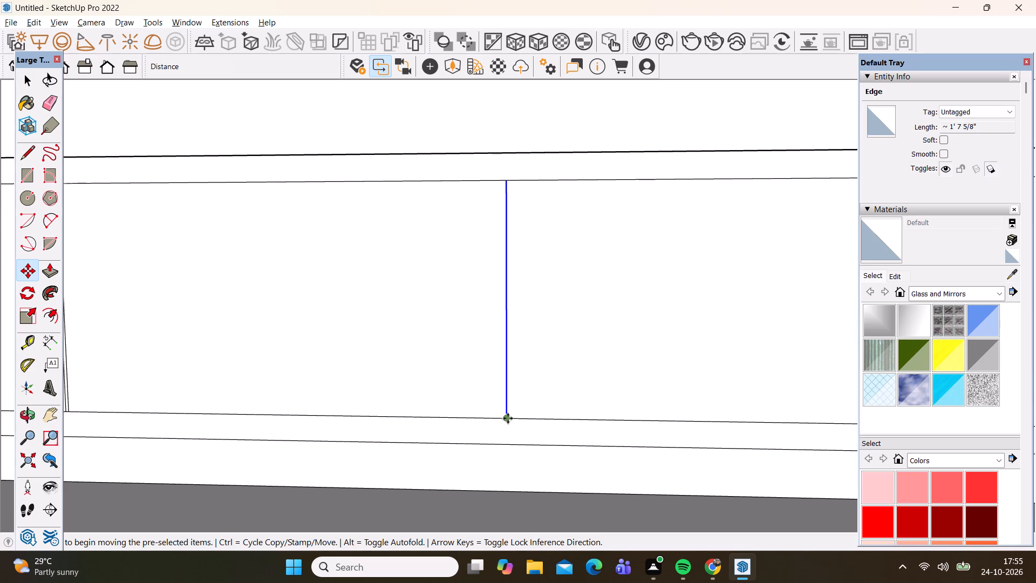
click(508, 418)
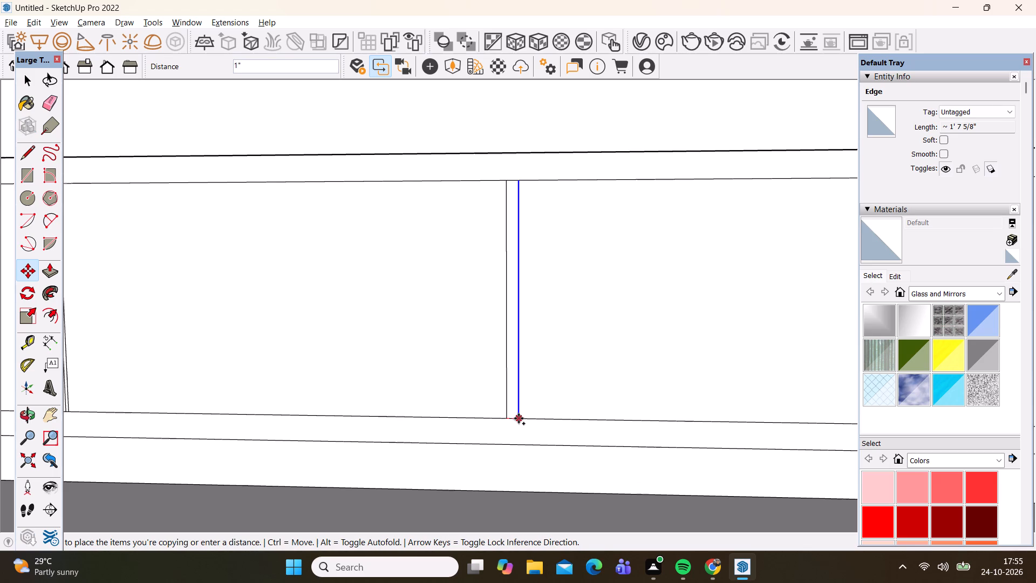
text(1/4)
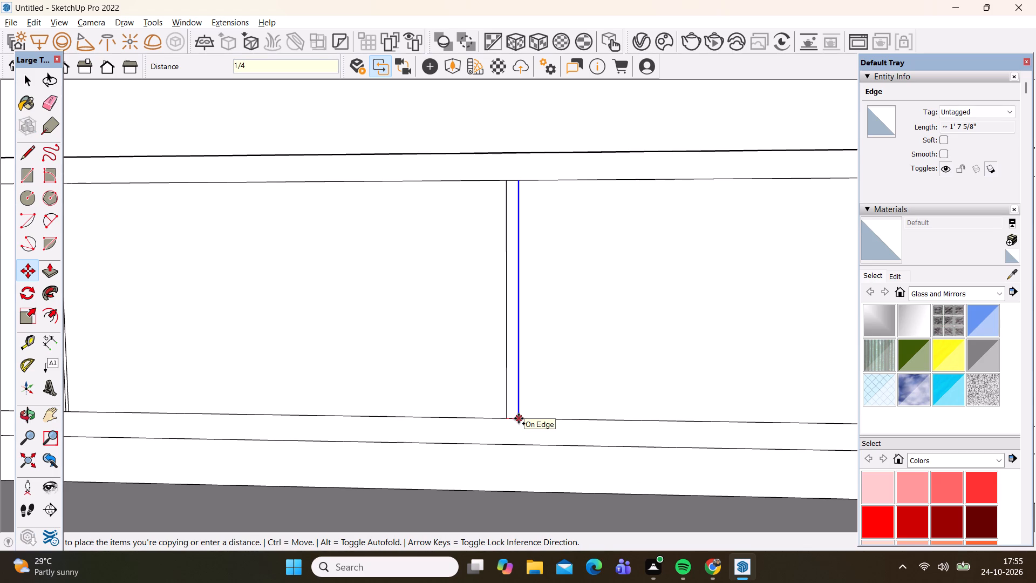
key(shift+quotedbl)
key(Return)
key(space)
Copy the fourth divider line from the left on the cabinet front 1/4" to the right.
scroll(394, 385, down, 5)
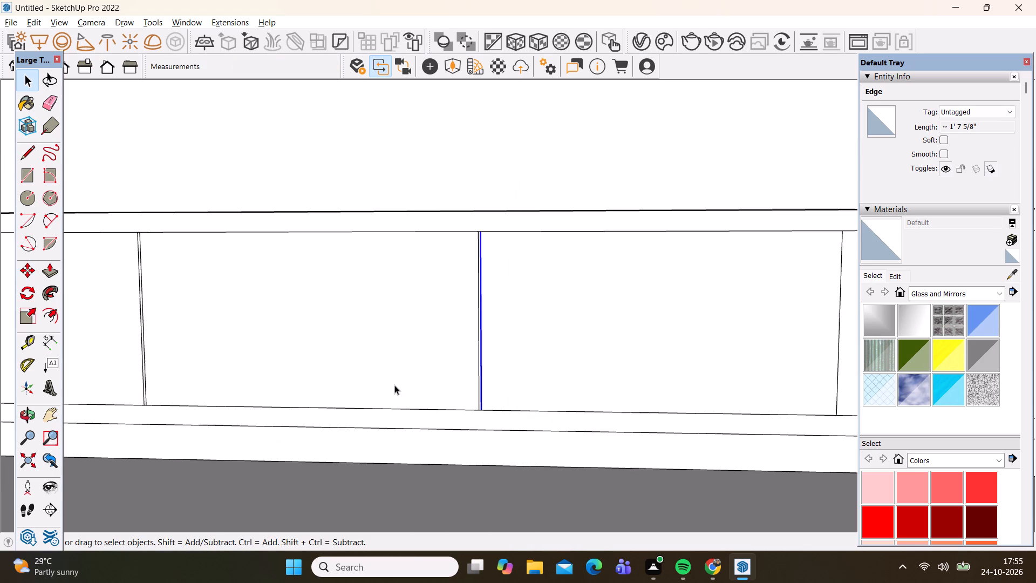
scroll(394, 385, down, 4)
click(641, 375)
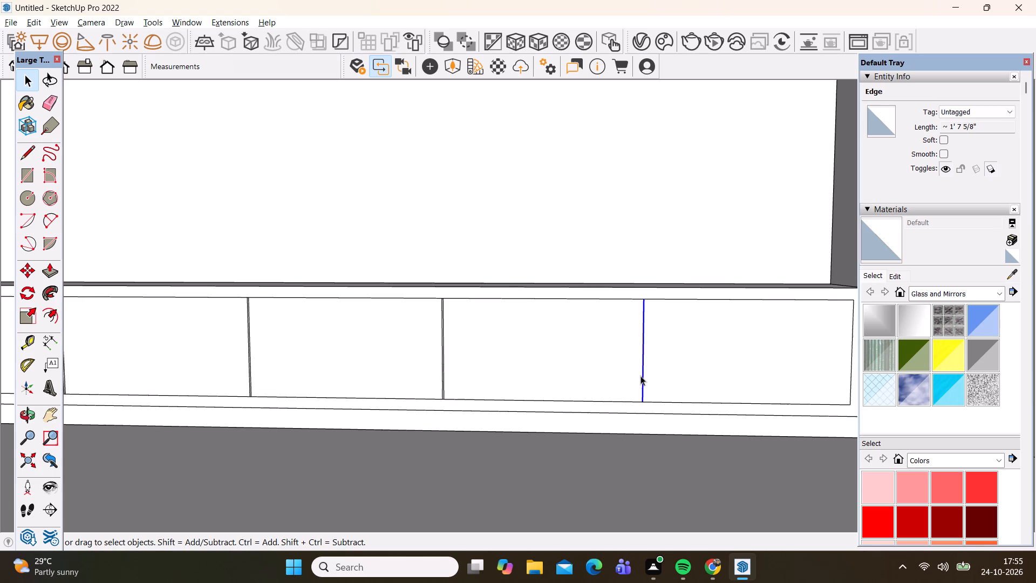
key(m)
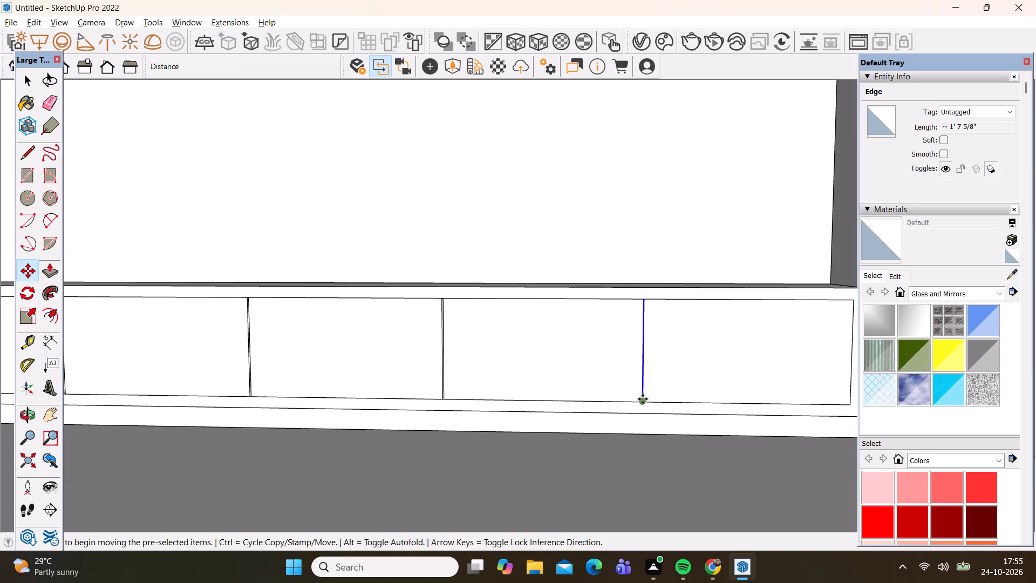
click(643, 399)
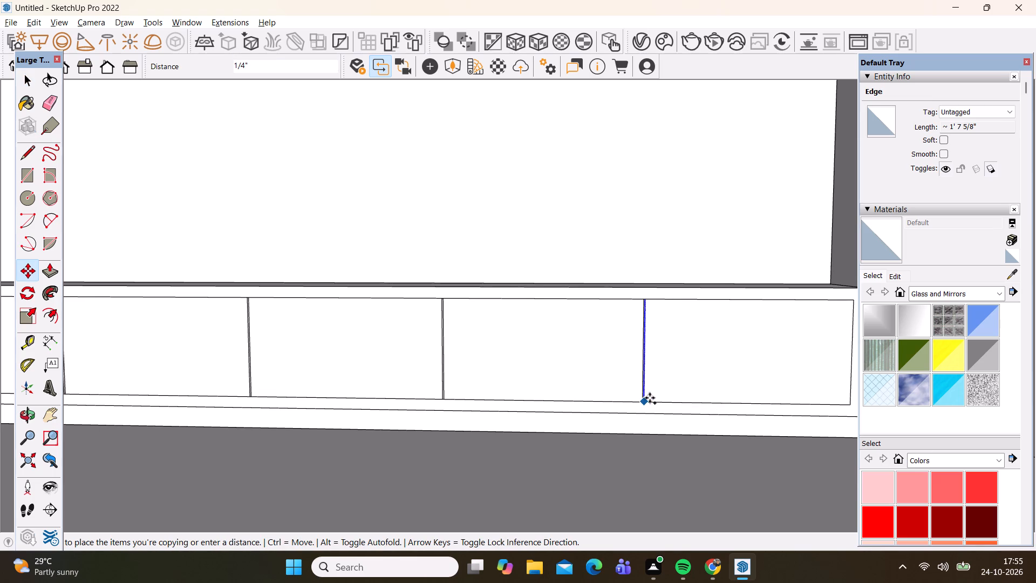
click(650, 397)
key(space)
Select the leftmost cabinet panel's face and examine the five-panel front and surrounding wall unit from several angles.
scroll(610, 314, down, 3)
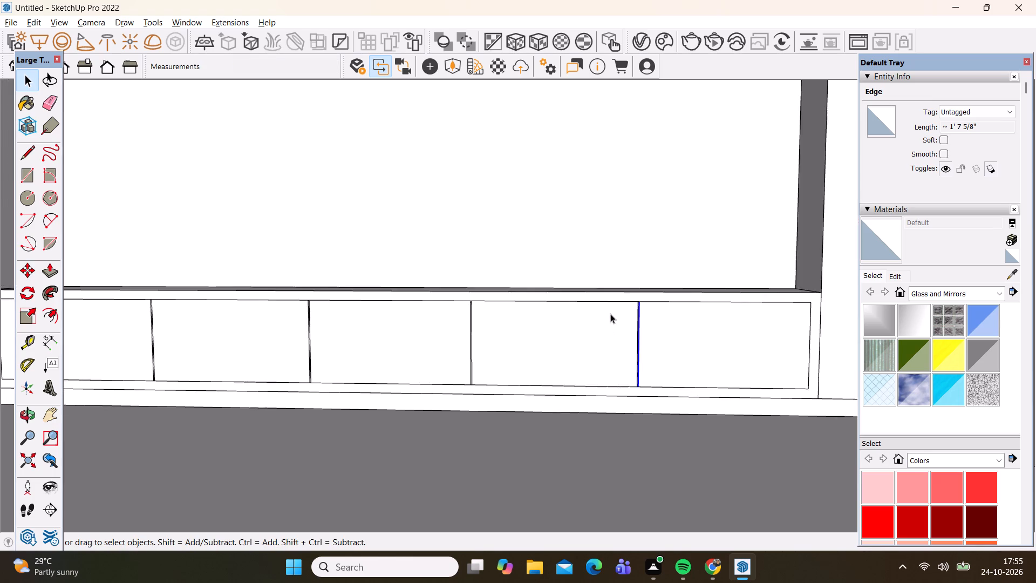
scroll(610, 314, down, 6)
click(503, 444)
scroll(322, 361, up, 5)
click(325, 320)
scroll(324, 314, down, 7)
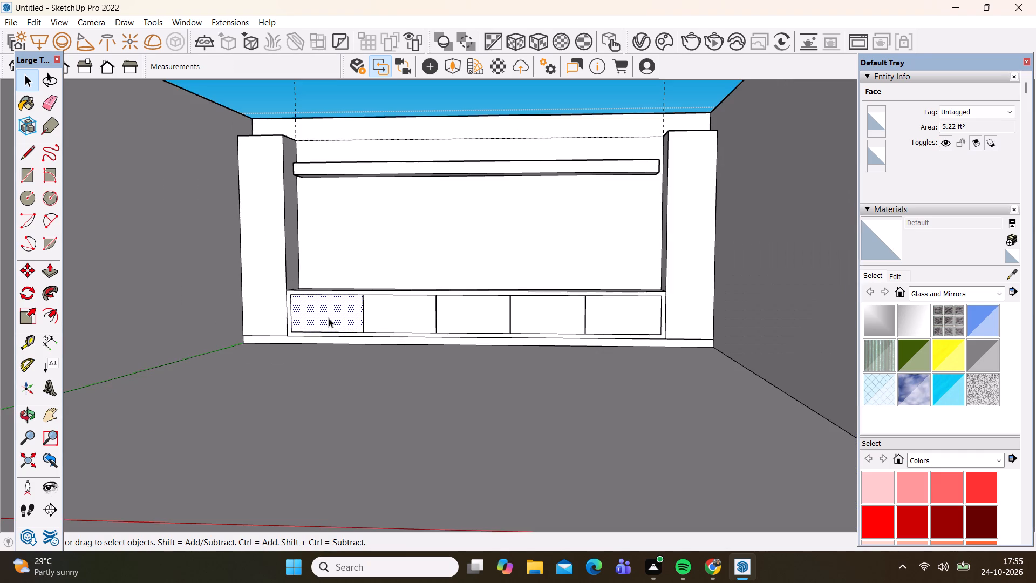
scroll(330, 316, down, 1)
middle_drag(331, 316, 421, 376)
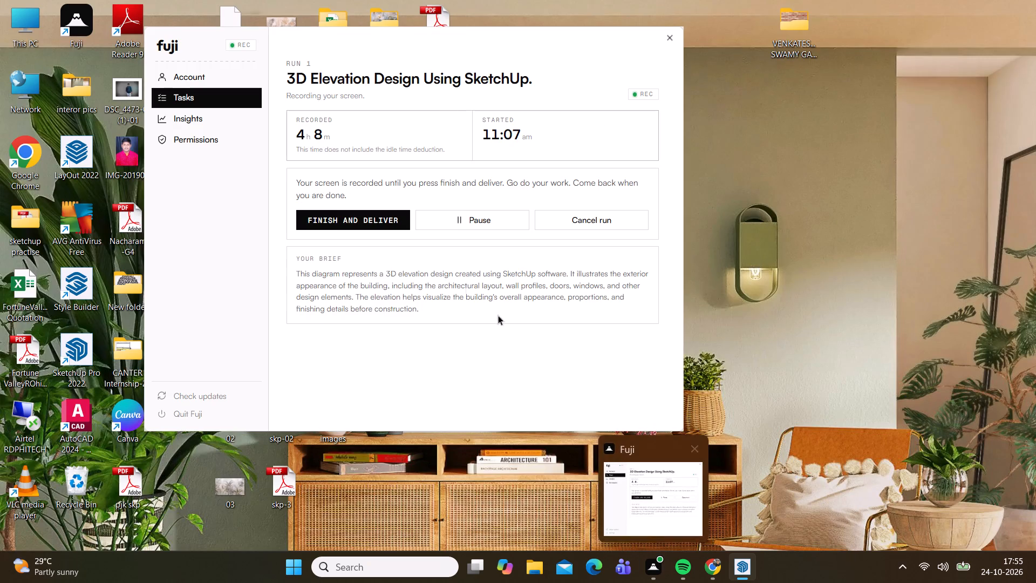
scroll(217, 143, up, 9)
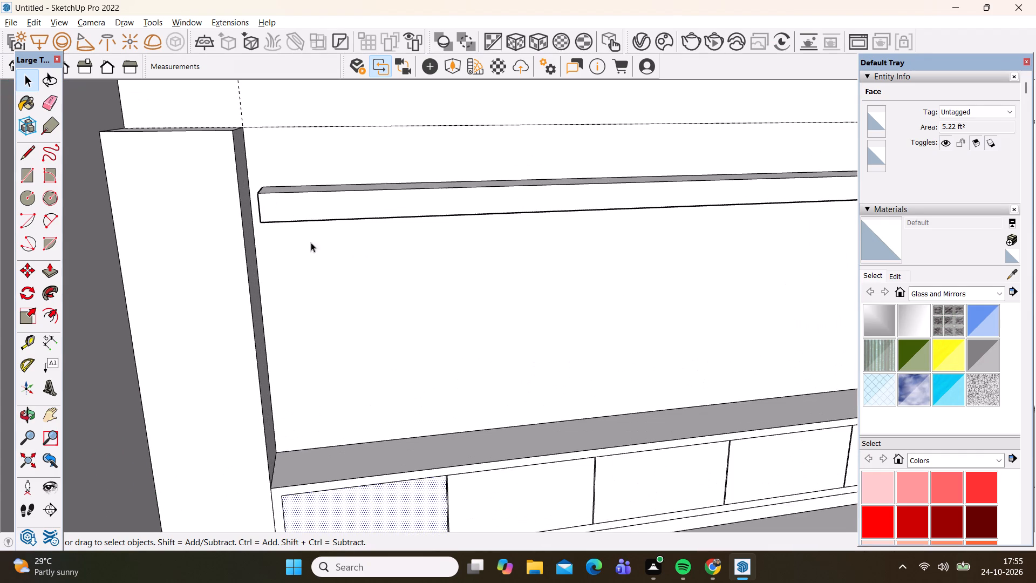
middle_drag(304, 284, 236, 244)
scroll(236, 245, down, 7)
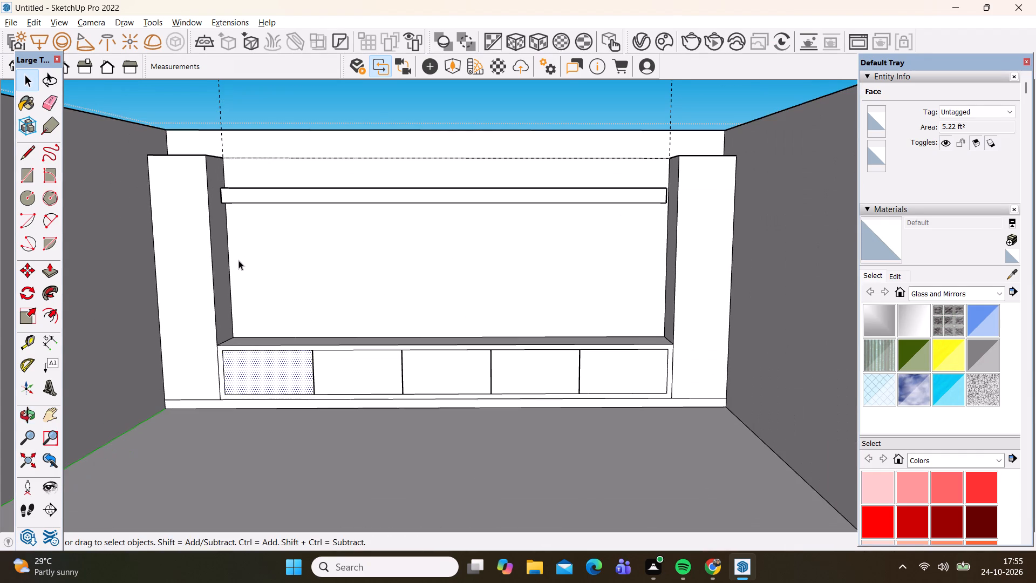
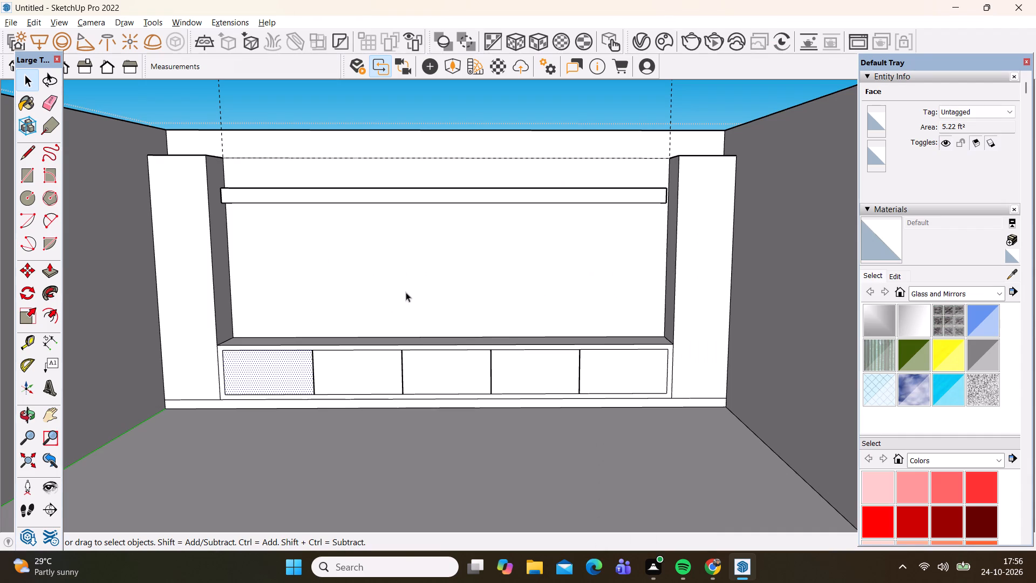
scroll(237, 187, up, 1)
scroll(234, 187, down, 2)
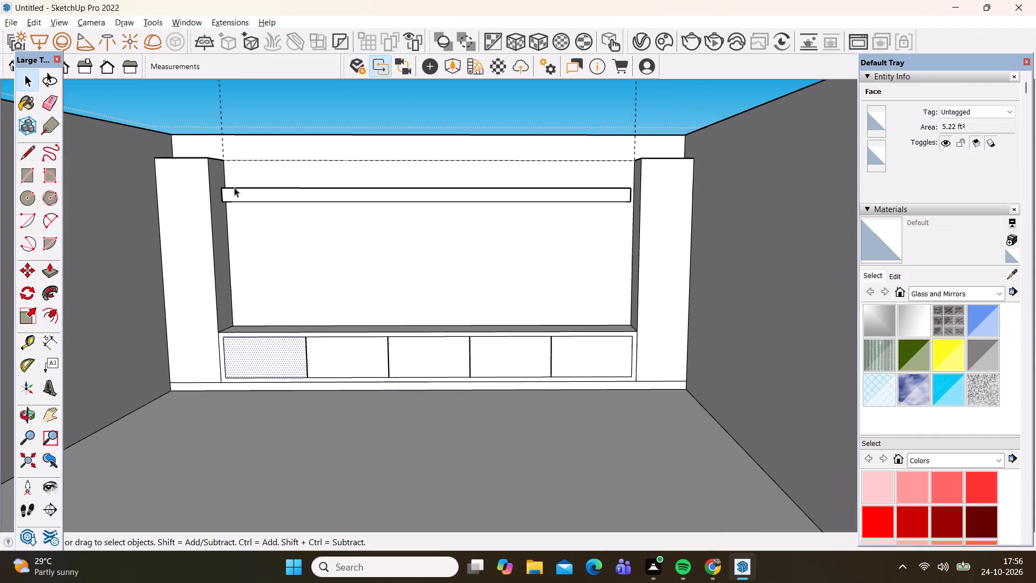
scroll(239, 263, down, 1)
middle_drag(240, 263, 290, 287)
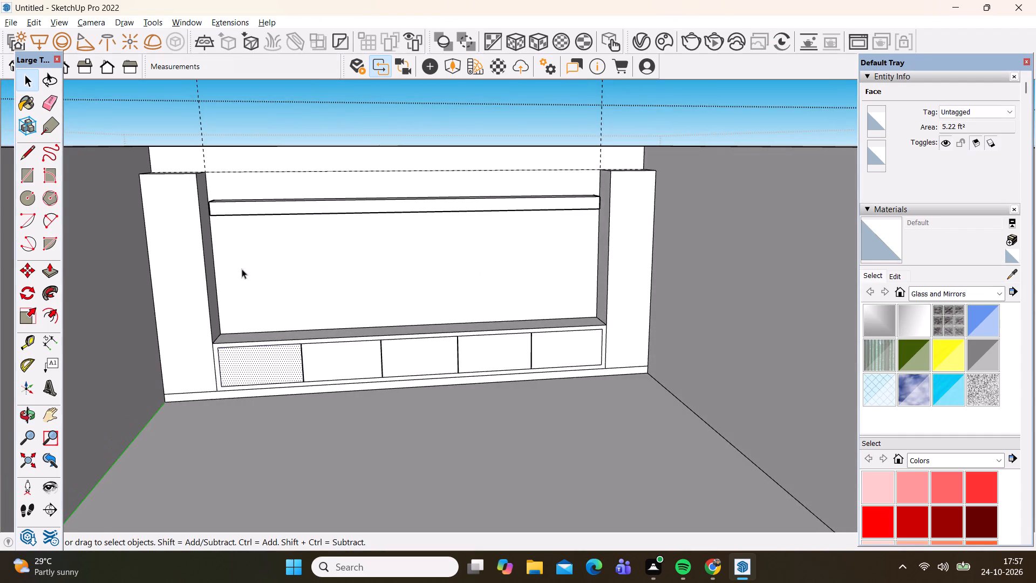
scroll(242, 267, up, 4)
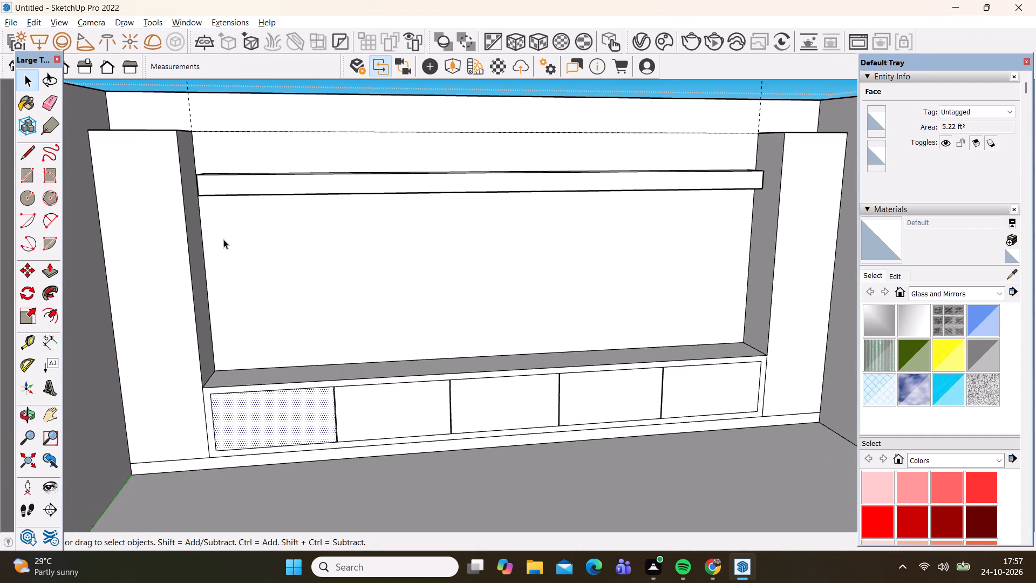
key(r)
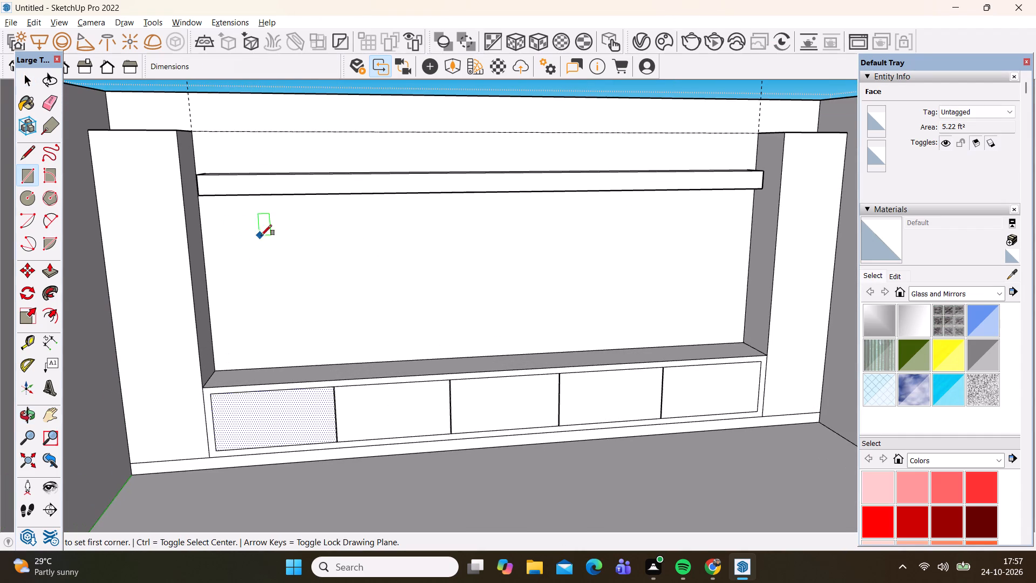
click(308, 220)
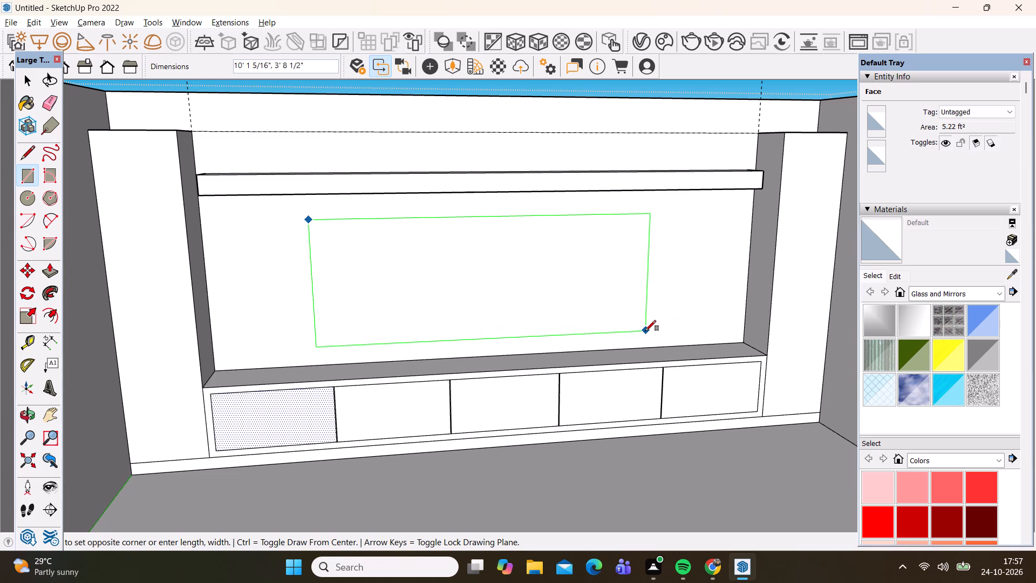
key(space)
Draw a rectangle about 7' 6" by 3' 10 3/4" on the back wall between the shelf and the lower cabinet.
scroll(297, 244, down, 4)
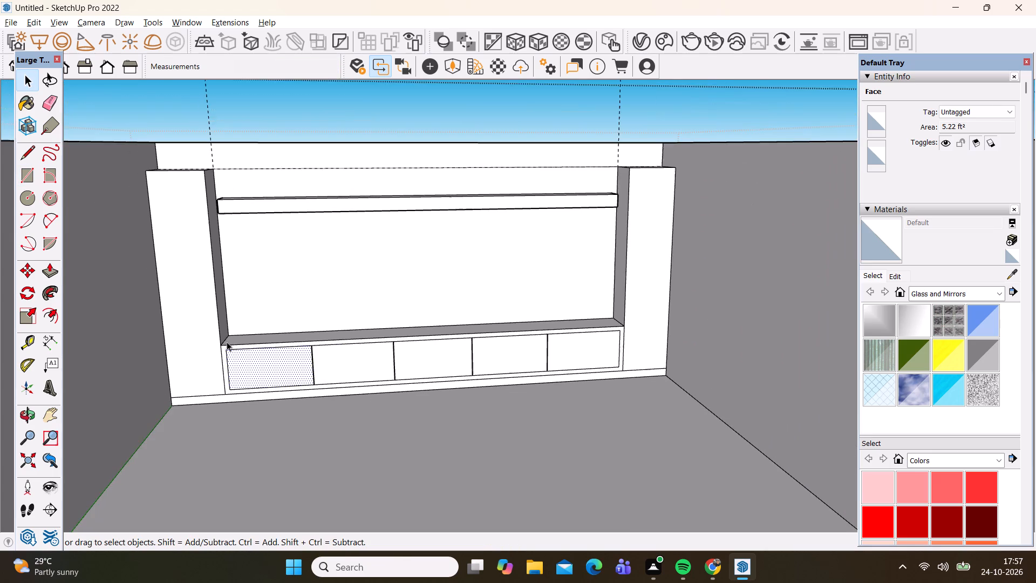
middle_drag(230, 336, 221, 276)
scroll(218, 284, down, 1)
scroll(460, 238, up, 2)
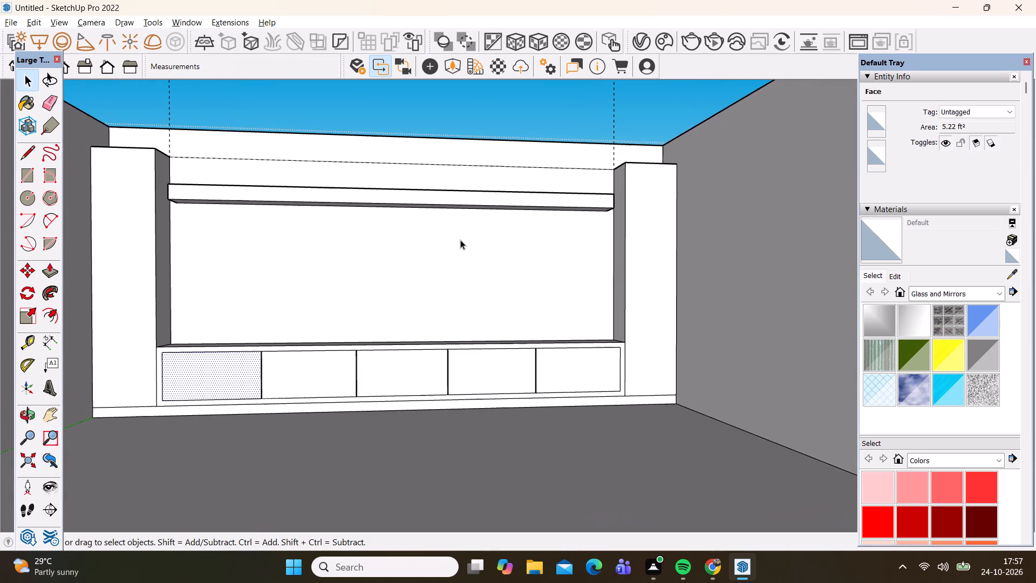
scroll(251, 311, up, 5)
middle_drag(259, 362, 237, 416)
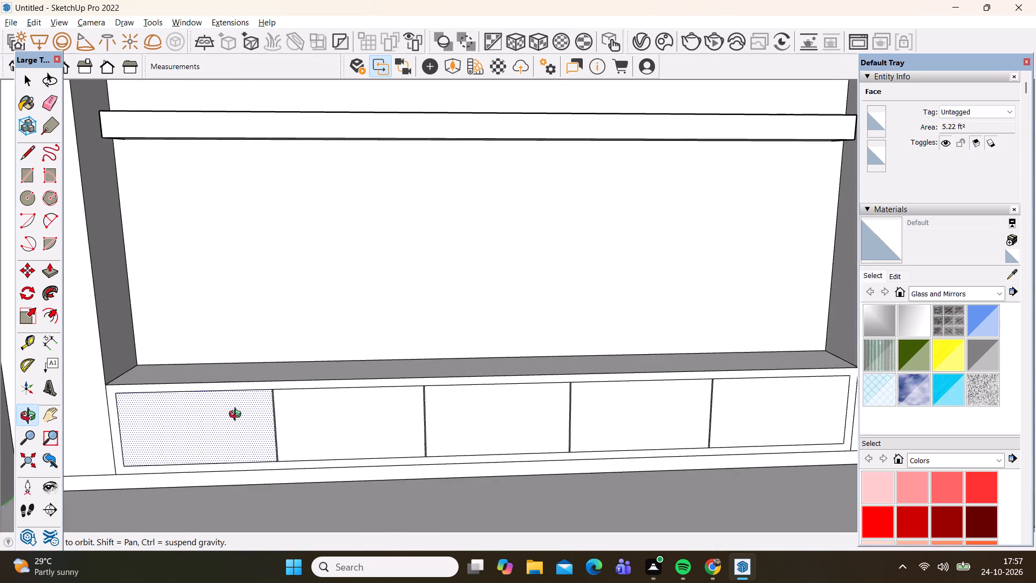
middle_drag(237, 416, 237, 416)
scroll(246, 363, down, 3)
scroll(288, 277, up, 1)
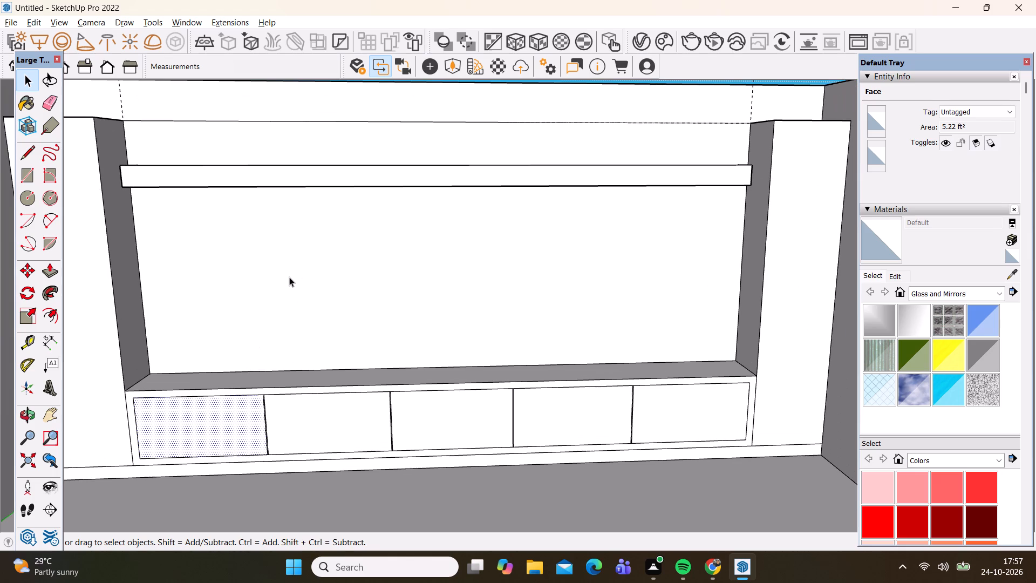
key(r)
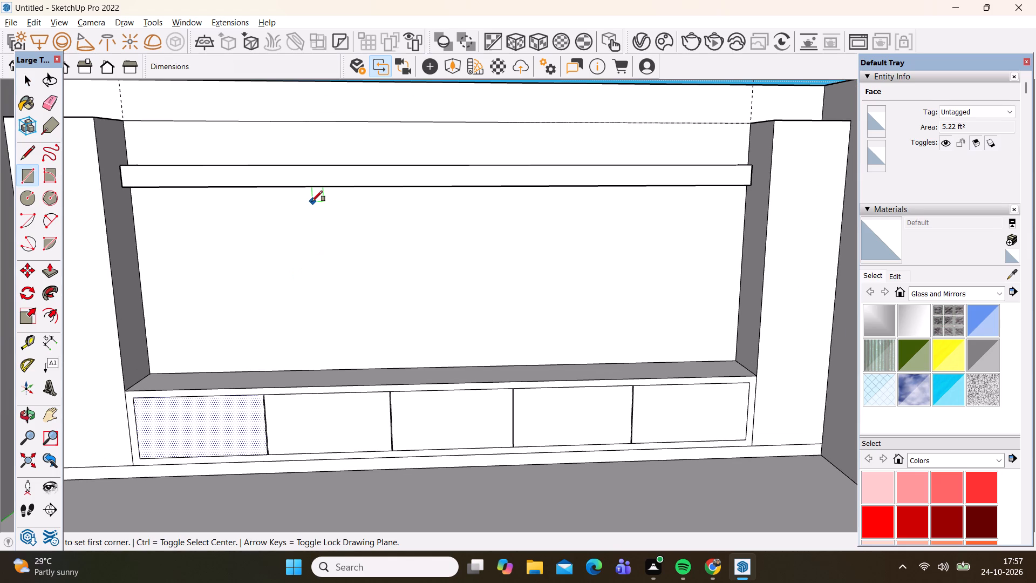
click(298, 200)
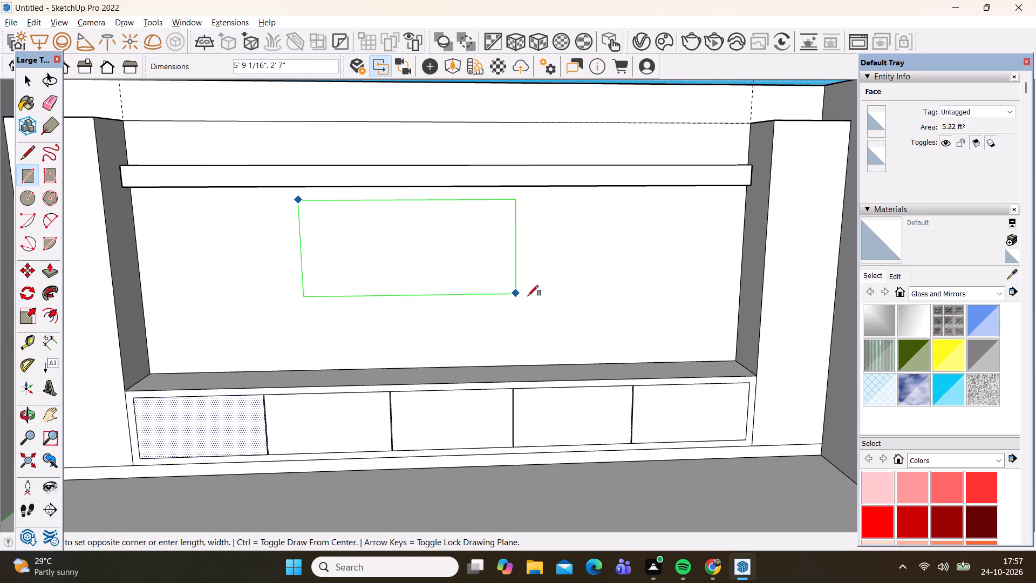
click(577, 338)
key(space)
Pull the new rectangle on the back wall outward 1" with Push/Pull.
key(p)
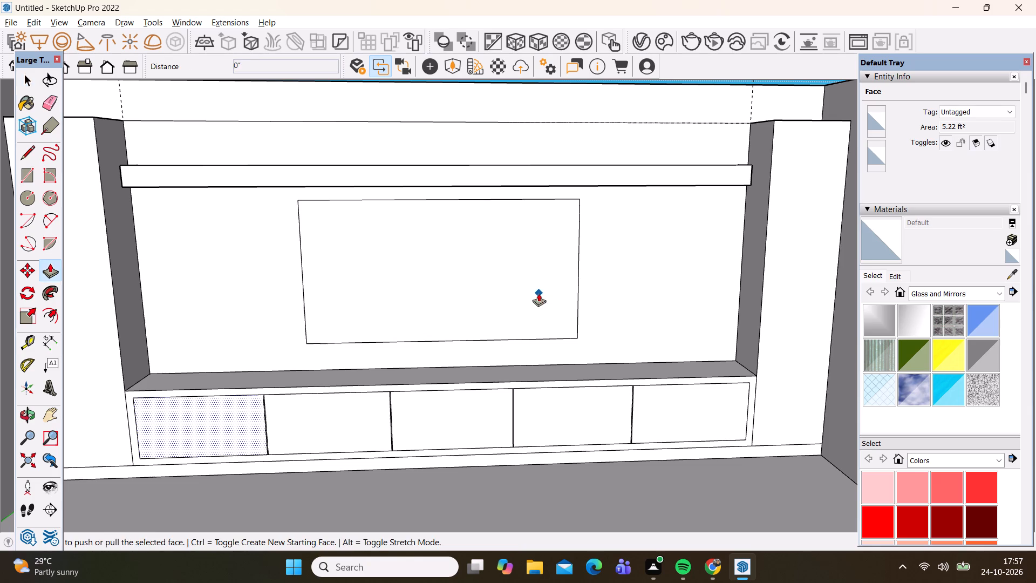
key(space)
double_click(539, 293)
key(p)
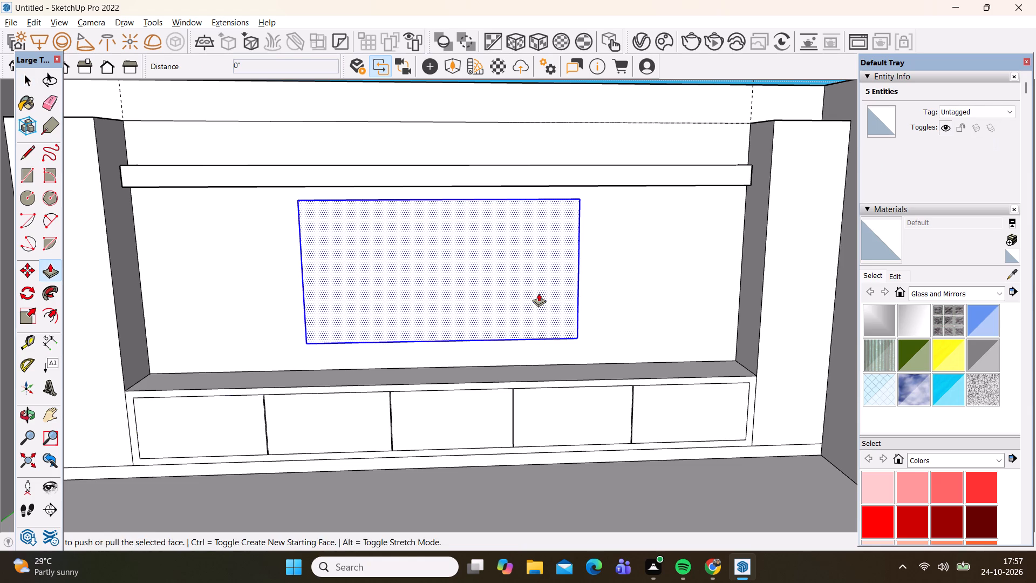
click(539, 293)
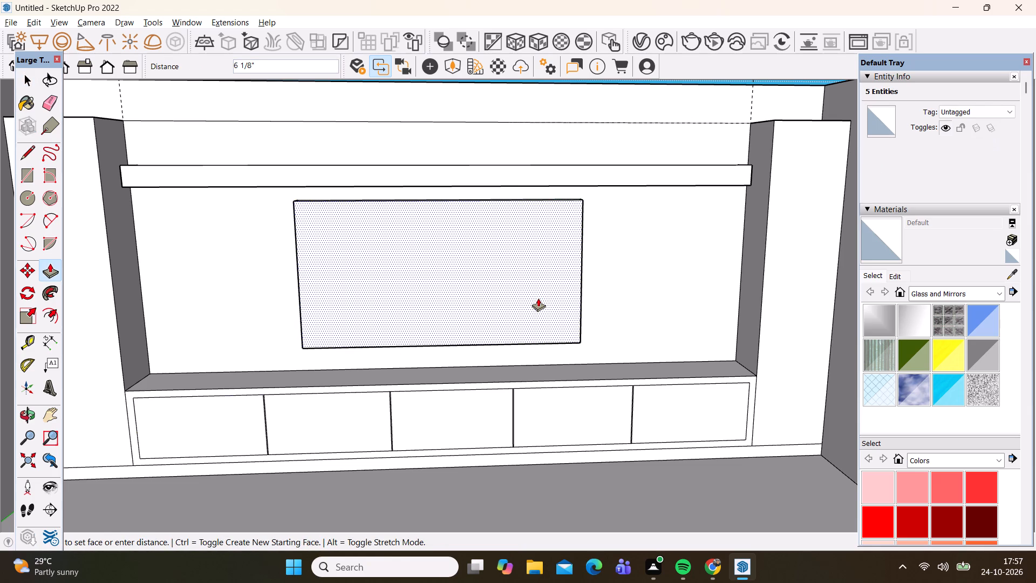
key(1)
key(shift+quotedbl)
key(Return)
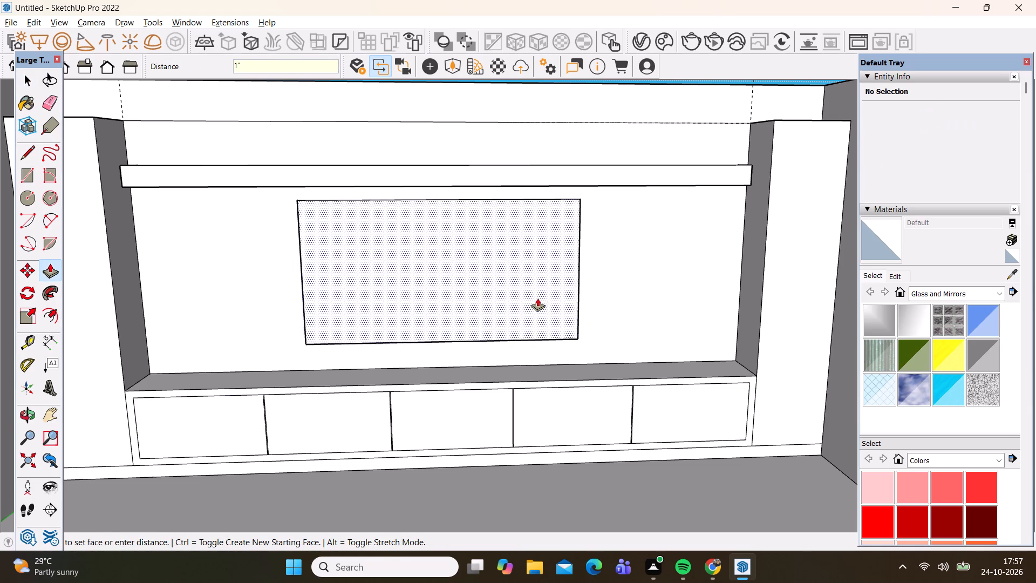
key(space)
Offset the front face outline of the right side column inward by about 1 7/16".
scroll(315, 398, up, 1)
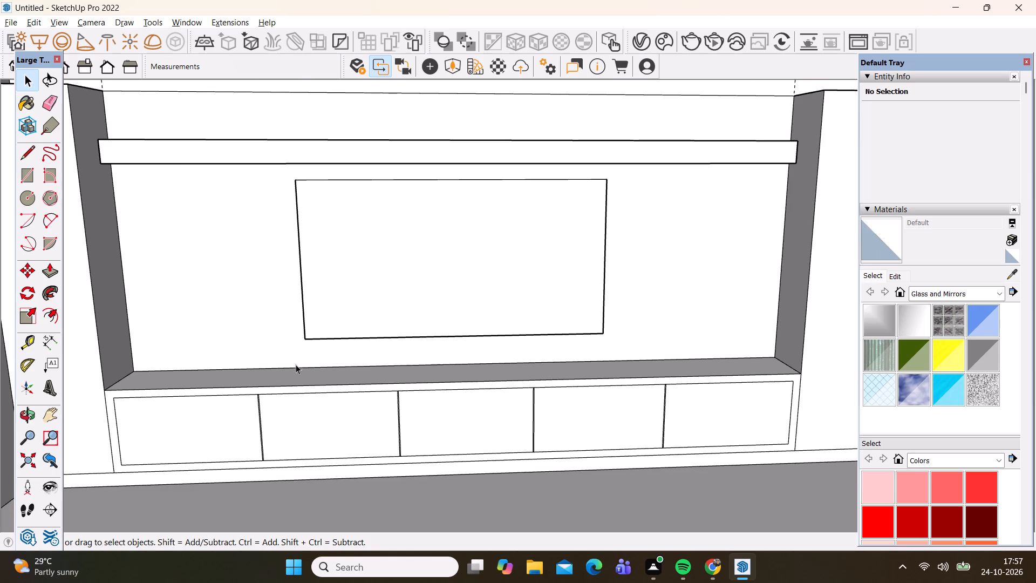
scroll(295, 360, down, 2)
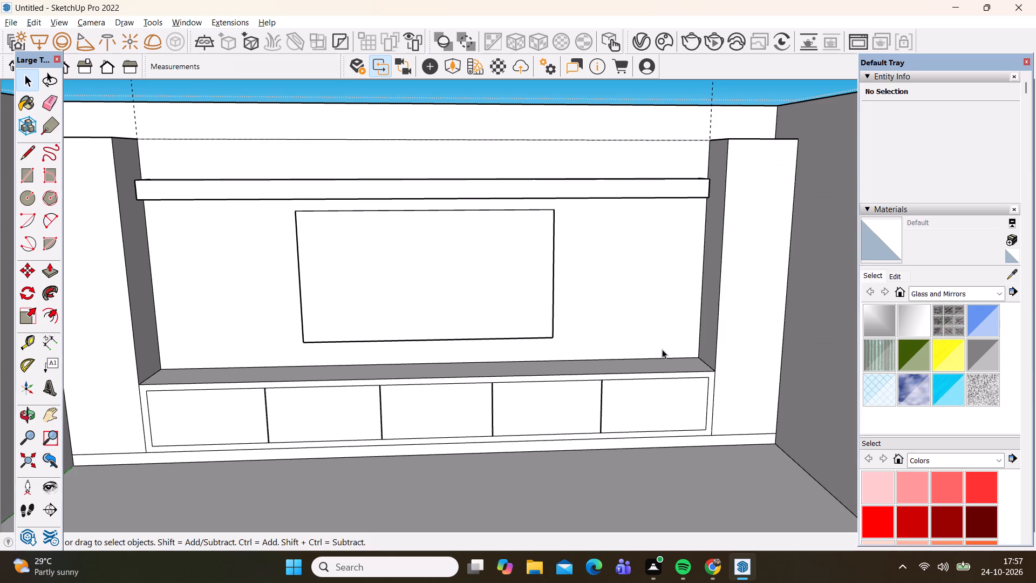
key(r)
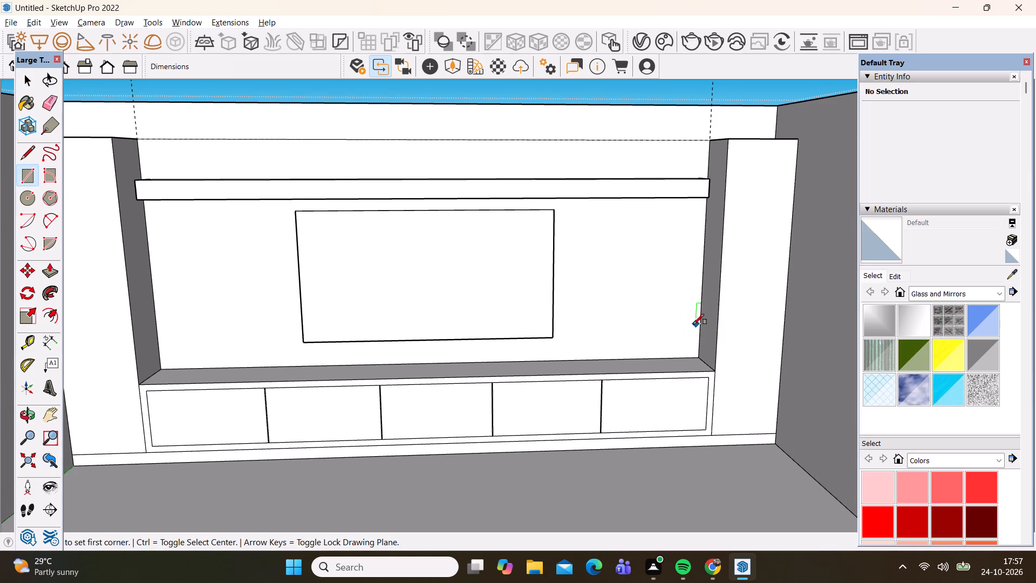
key(space)
click(735, 287)
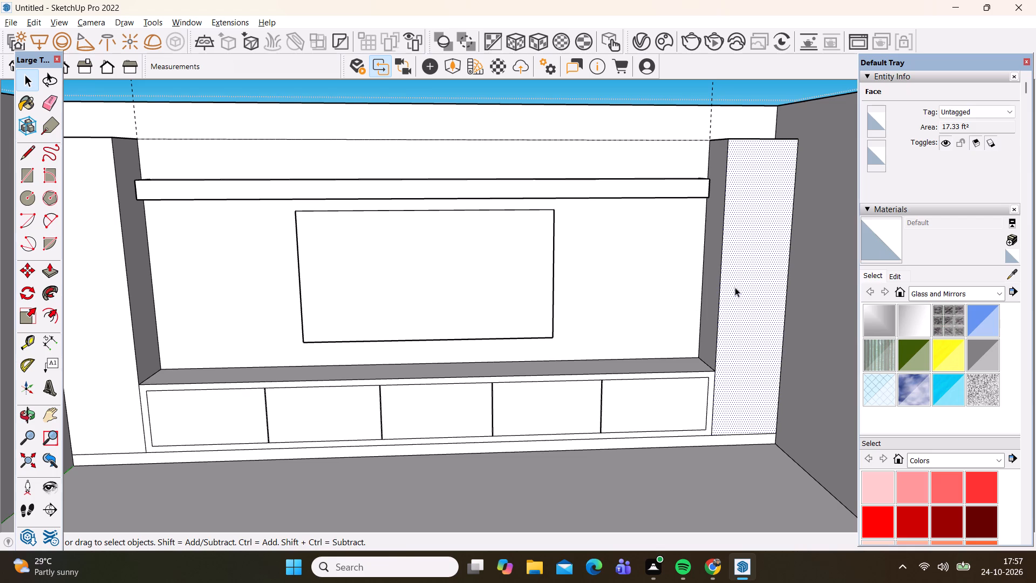
key(f)
click(723, 293)
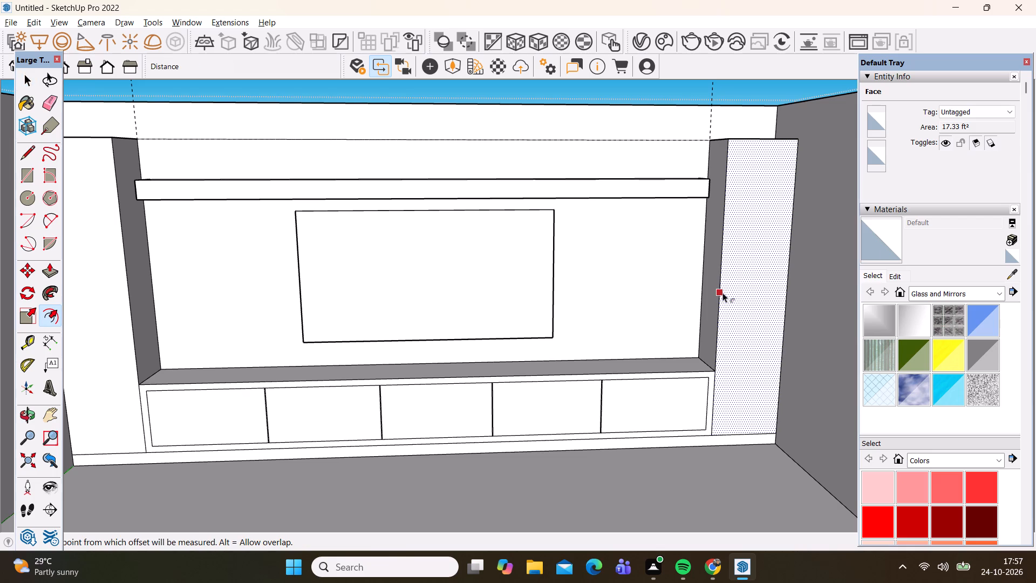
click(724, 293)
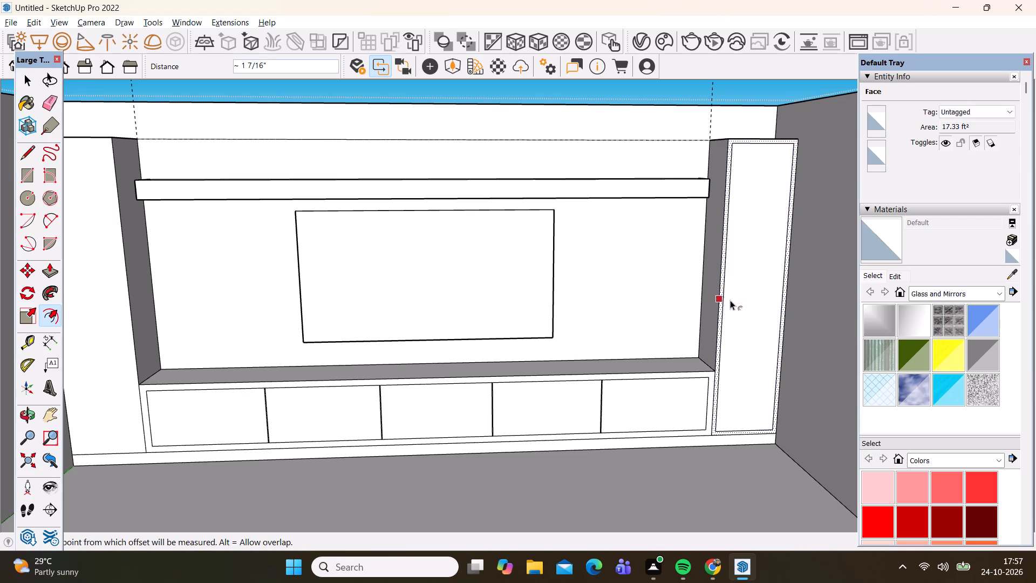
scroll(764, 301, down, 5)
key(space)
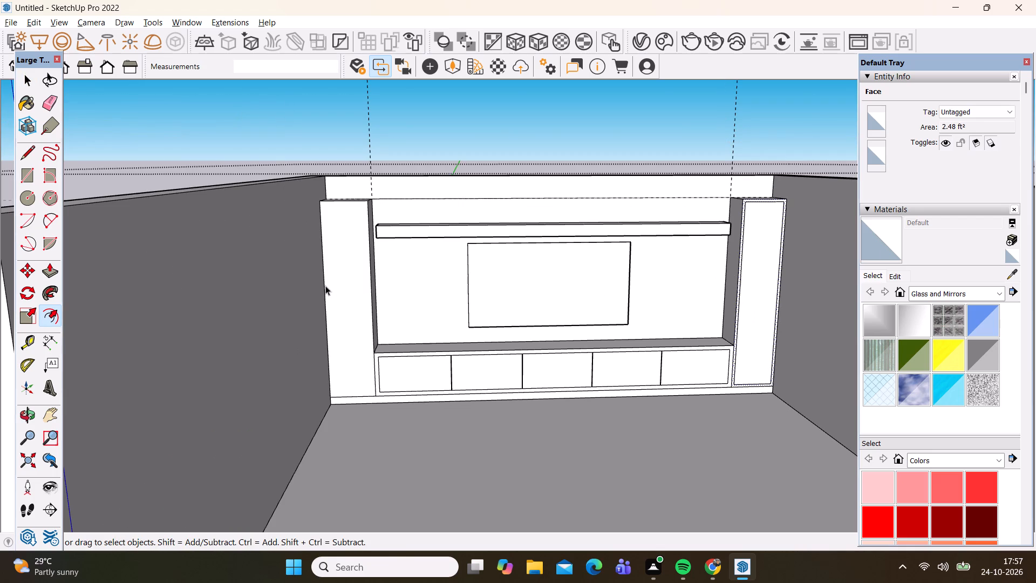
Offset the front face outline of the left side column inward to form a narrow frame.
click(345, 308)
key(f)
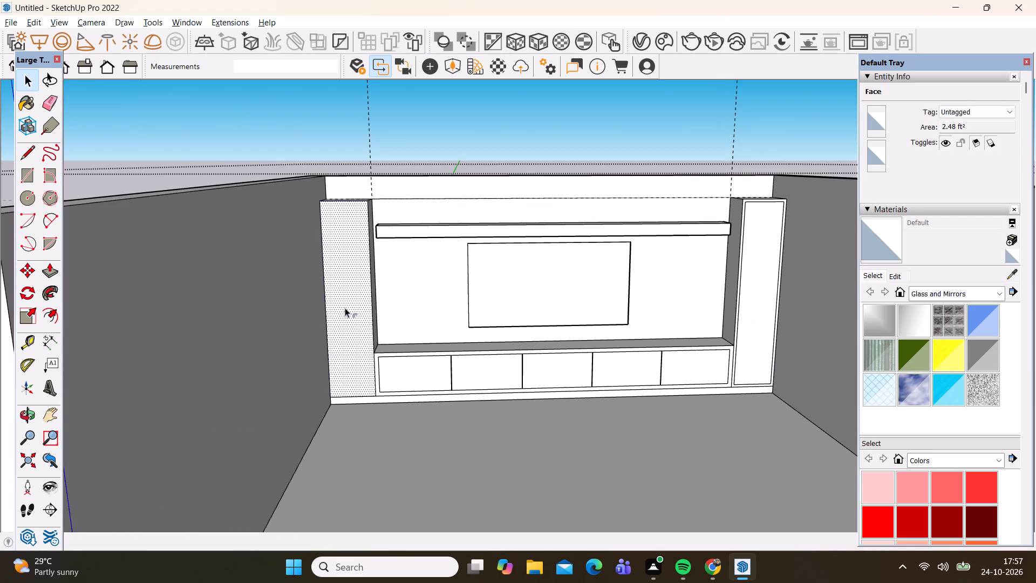
click(333, 304)
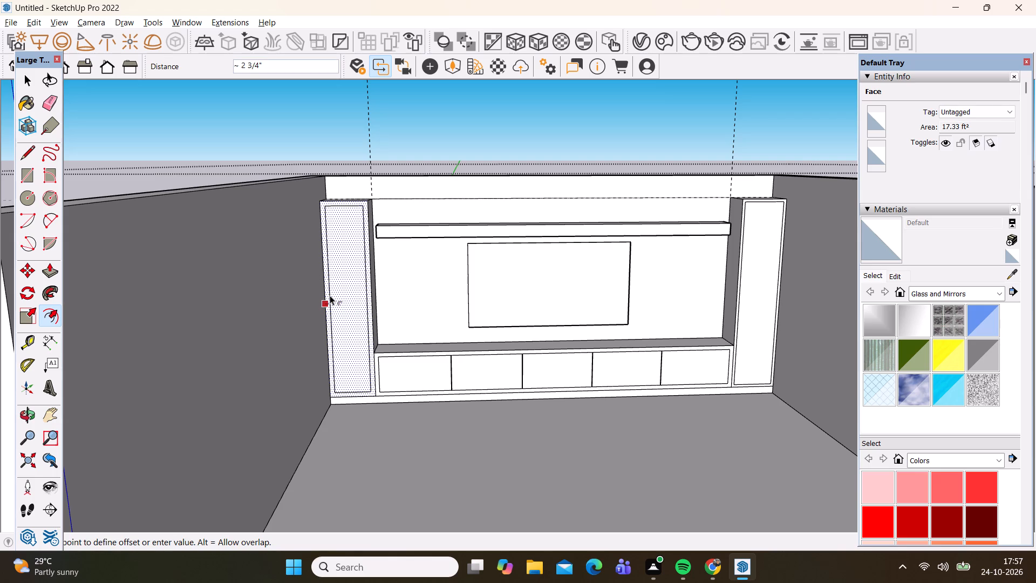
click(329, 294)
key(space)
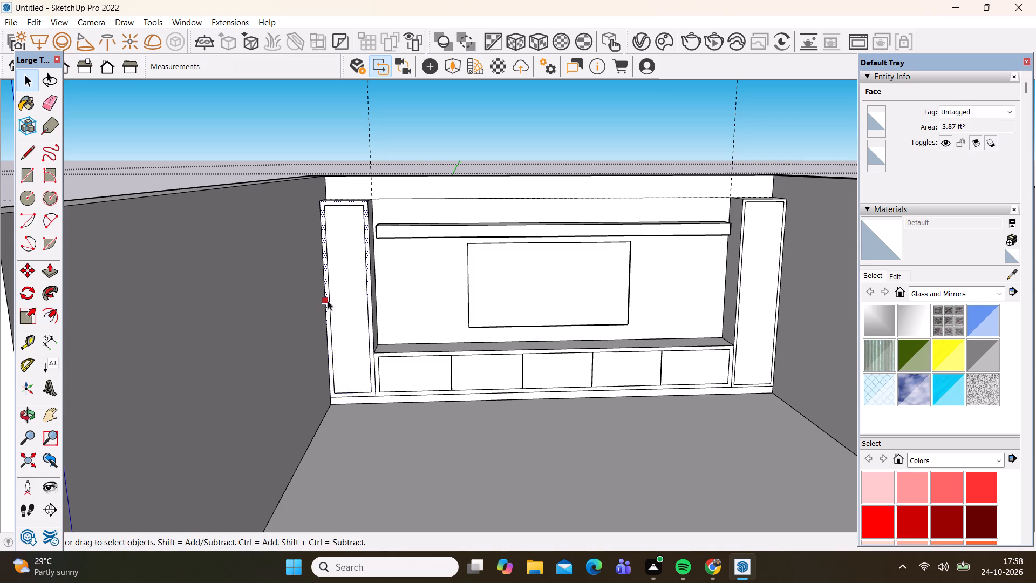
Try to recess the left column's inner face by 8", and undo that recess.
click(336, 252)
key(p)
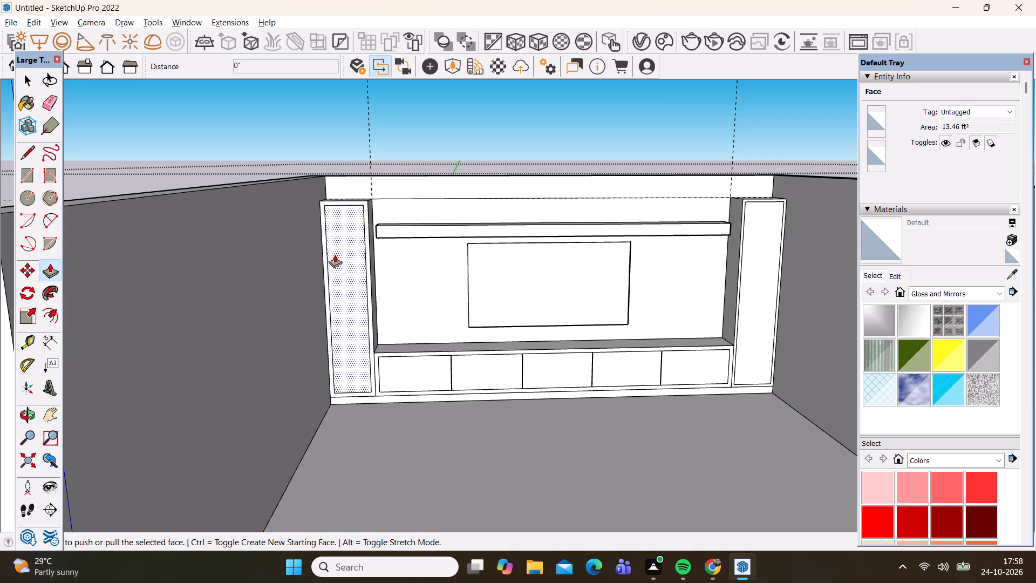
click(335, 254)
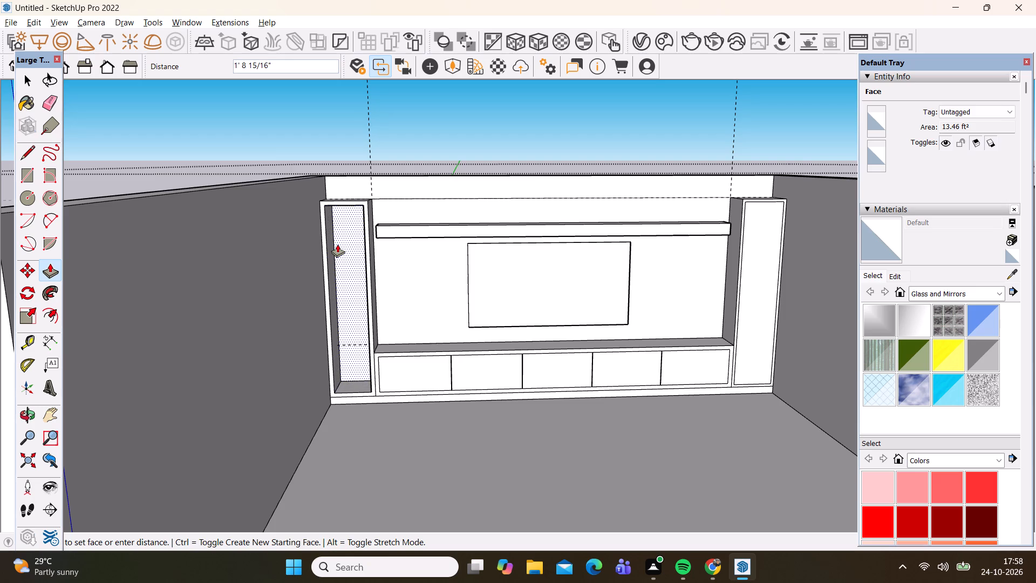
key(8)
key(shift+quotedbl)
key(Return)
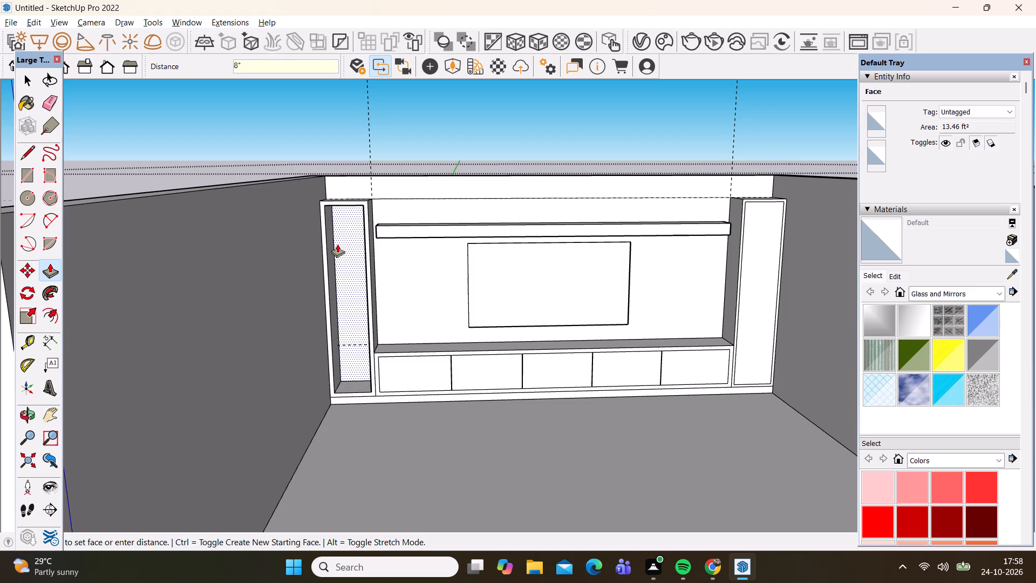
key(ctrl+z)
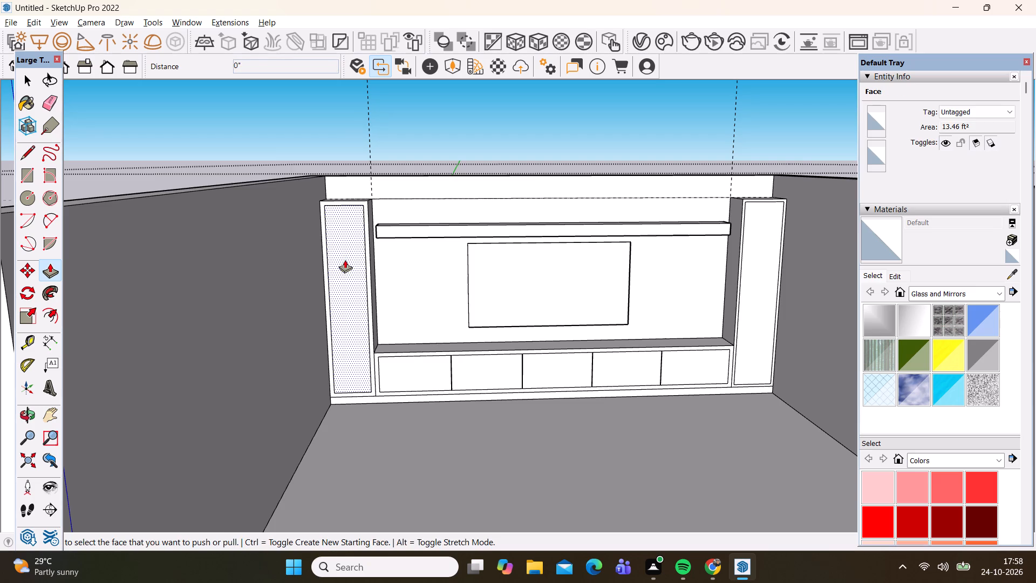
Push the left column's inner face back 1' to form a recessed niche.
click(345, 260)
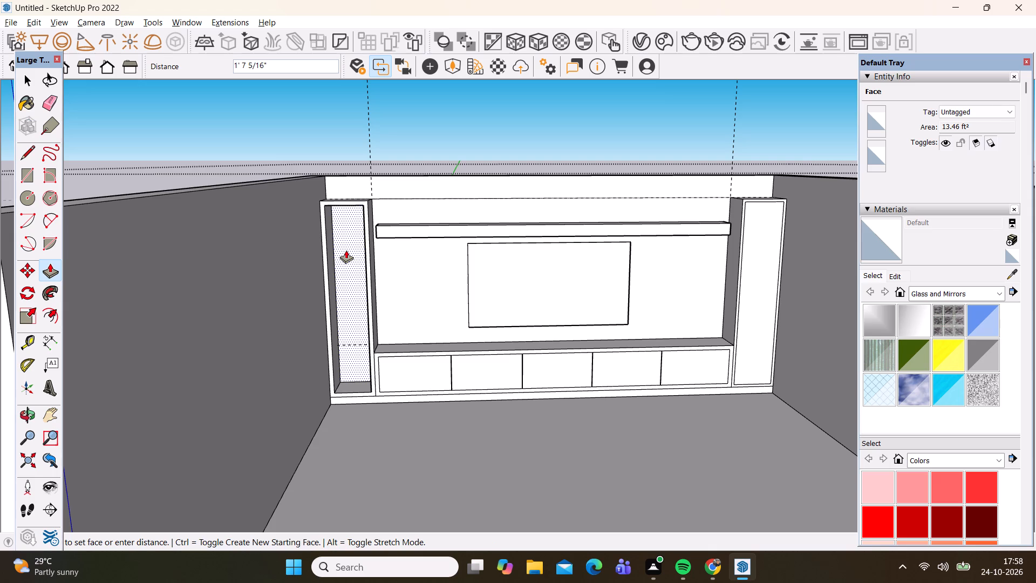
key(1)
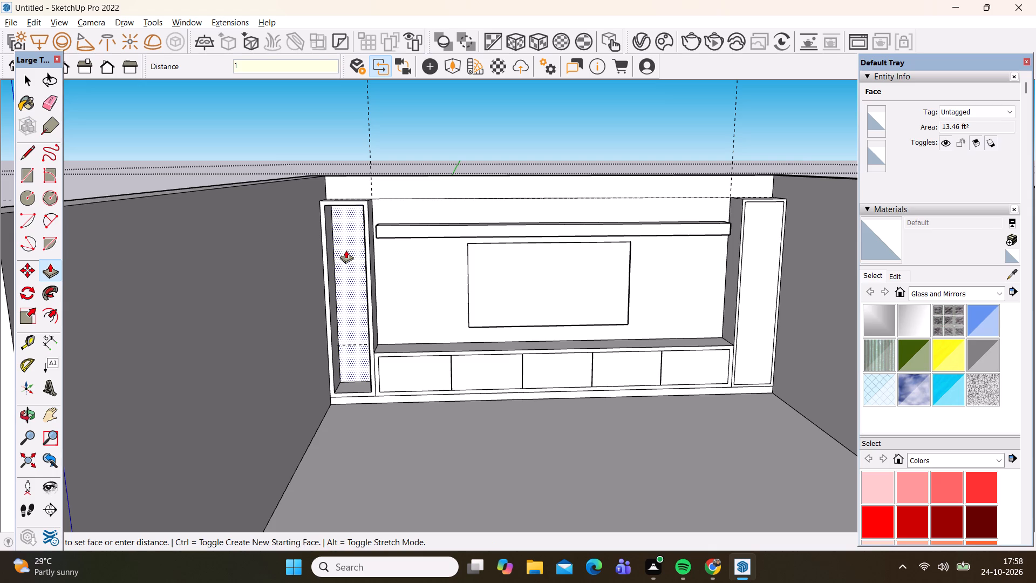
key(apostrophe)
key(Return)
Repeat the same 1' recess on the right column's inner face.
scroll(343, 251, up, 2)
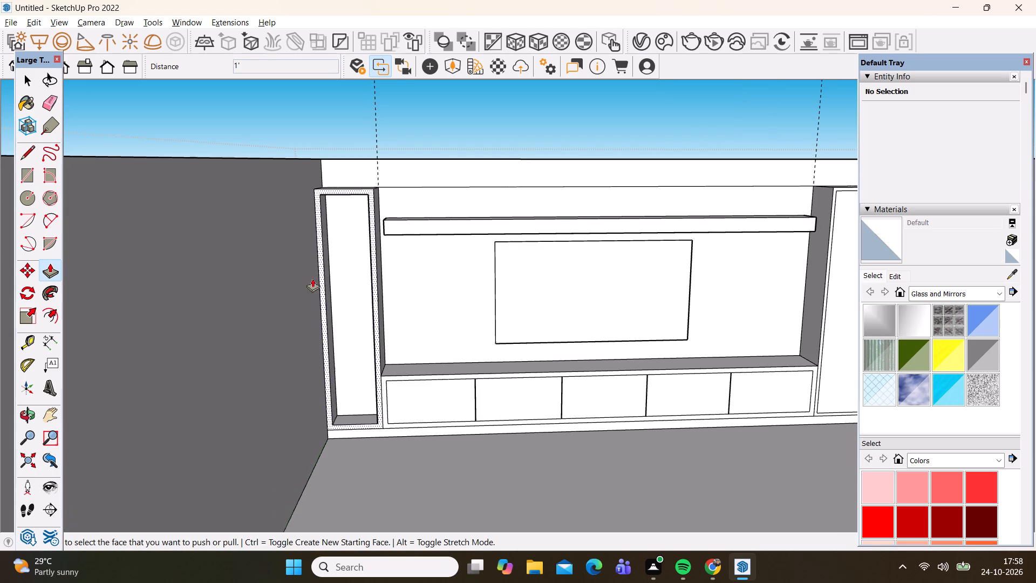
scroll(99, 347, down, 4)
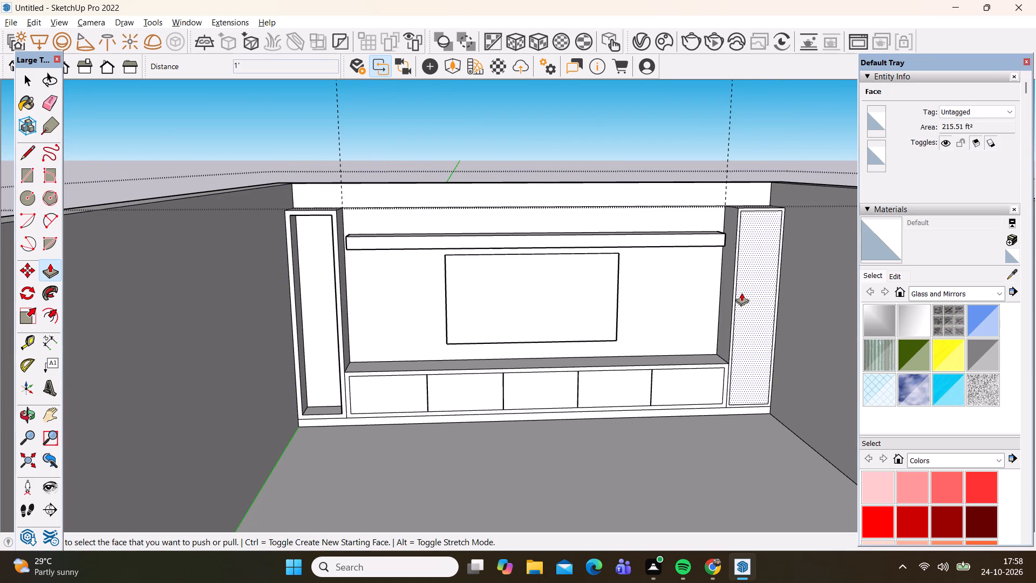
double_click(747, 292)
key(space)
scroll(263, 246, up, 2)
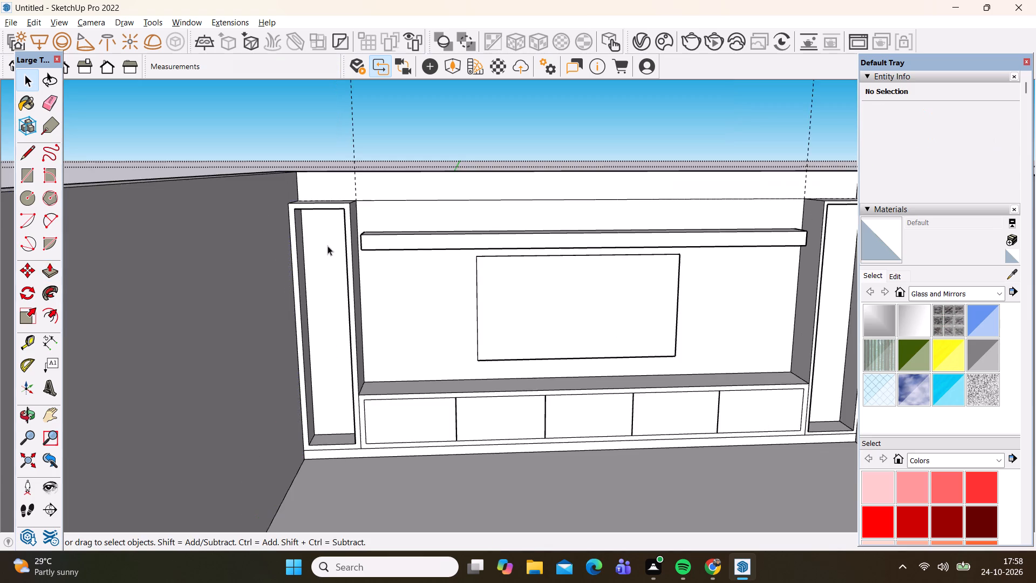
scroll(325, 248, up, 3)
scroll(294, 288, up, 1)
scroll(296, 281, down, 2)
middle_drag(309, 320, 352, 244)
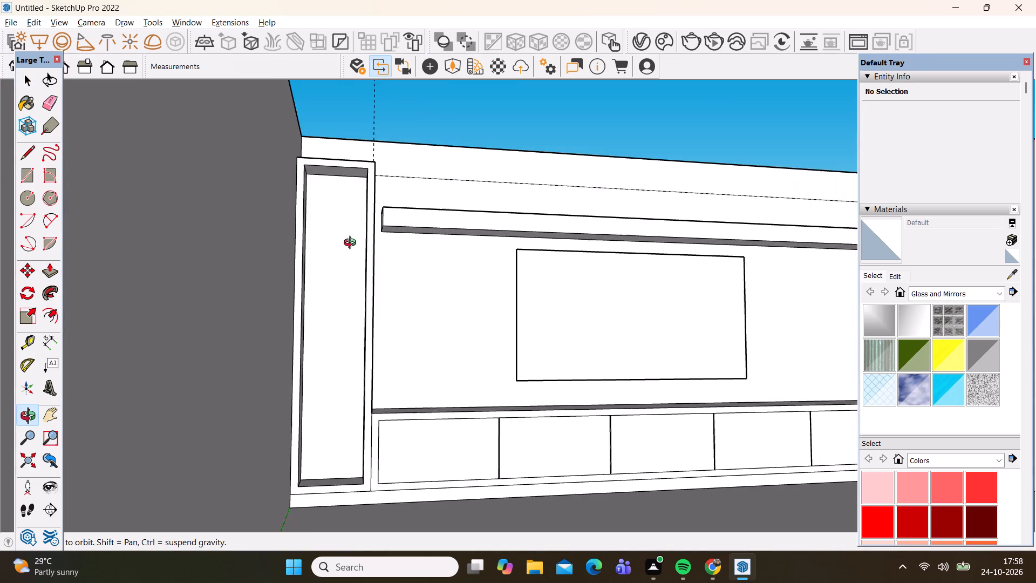
Copy the top edge of the left niche's back face down to its bottom corner, dividing the span into 5 equal parts.
middle_drag(352, 244, 363, 259)
scroll(327, 206, up, 4)
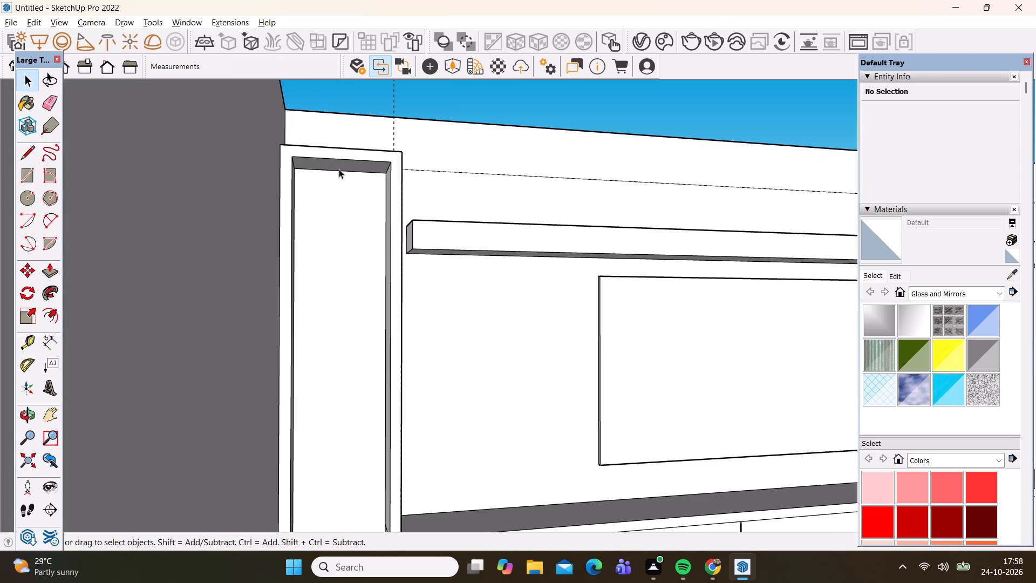
click(339, 173)
key(m)
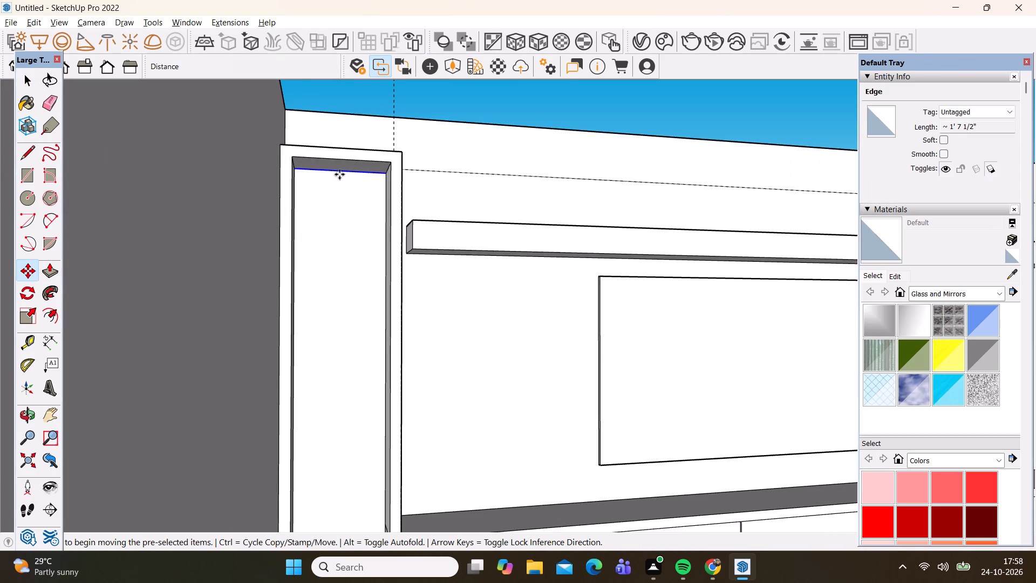
click(384, 175)
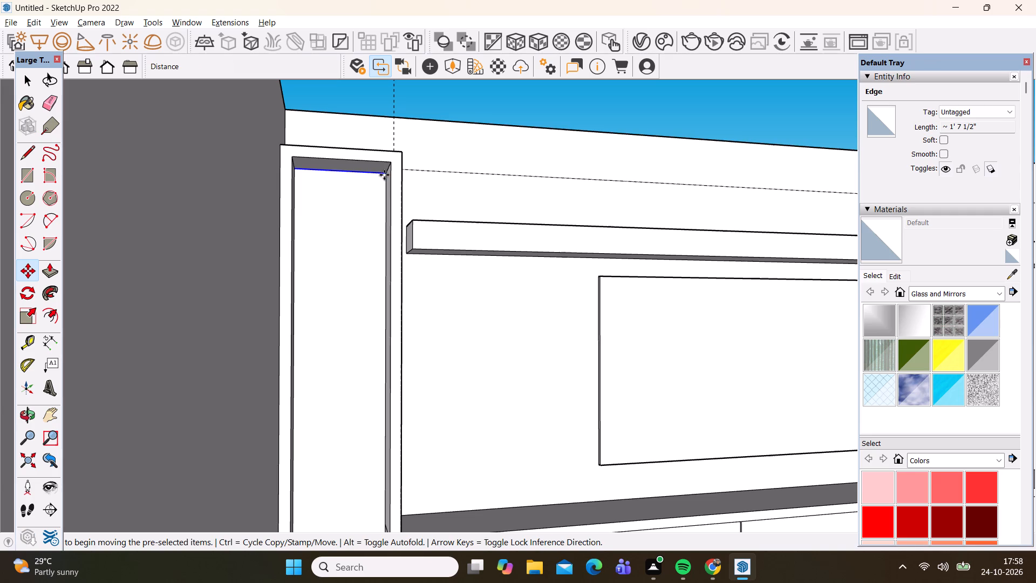
scroll(368, 184, down, 5)
scroll(388, 548, up, 2)
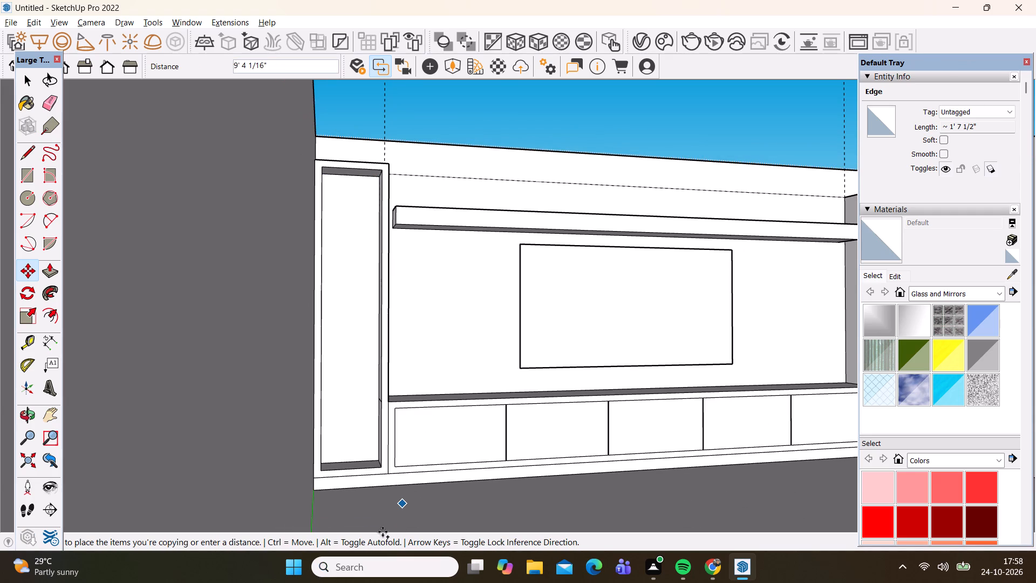
scroll(387, 505, up, 14)
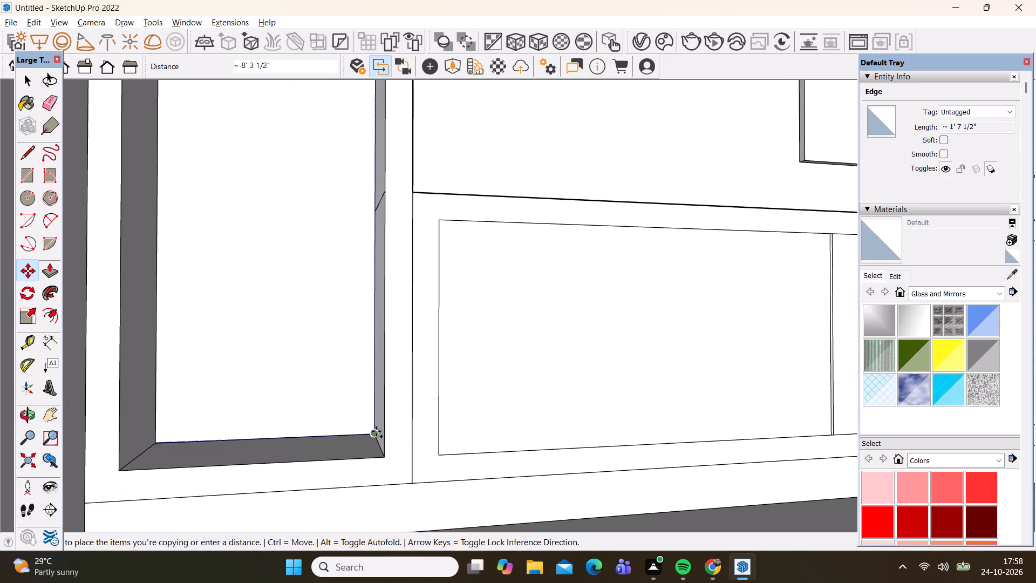
click(375, 433)
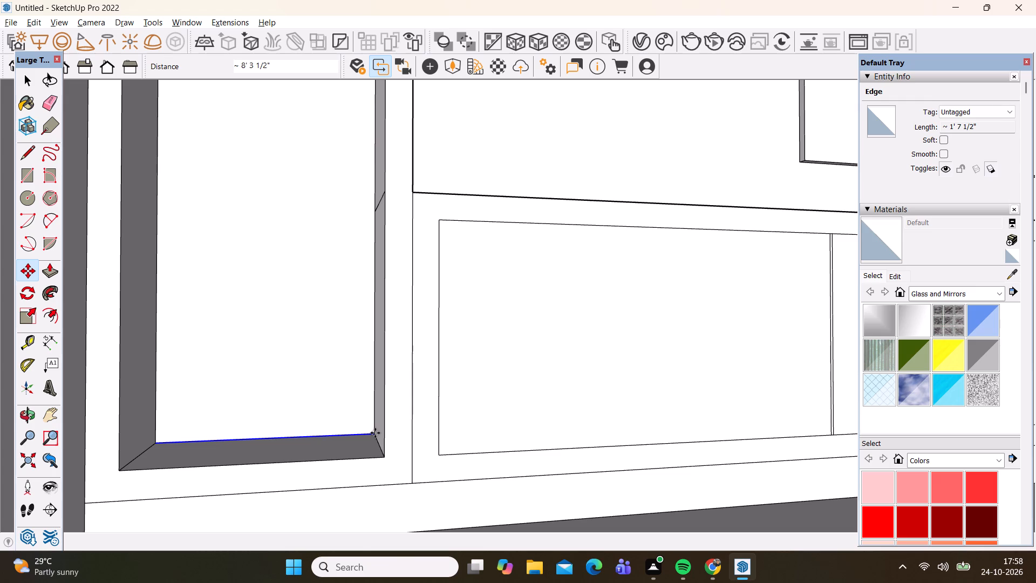
key(slash)
key(5)
key(Return)
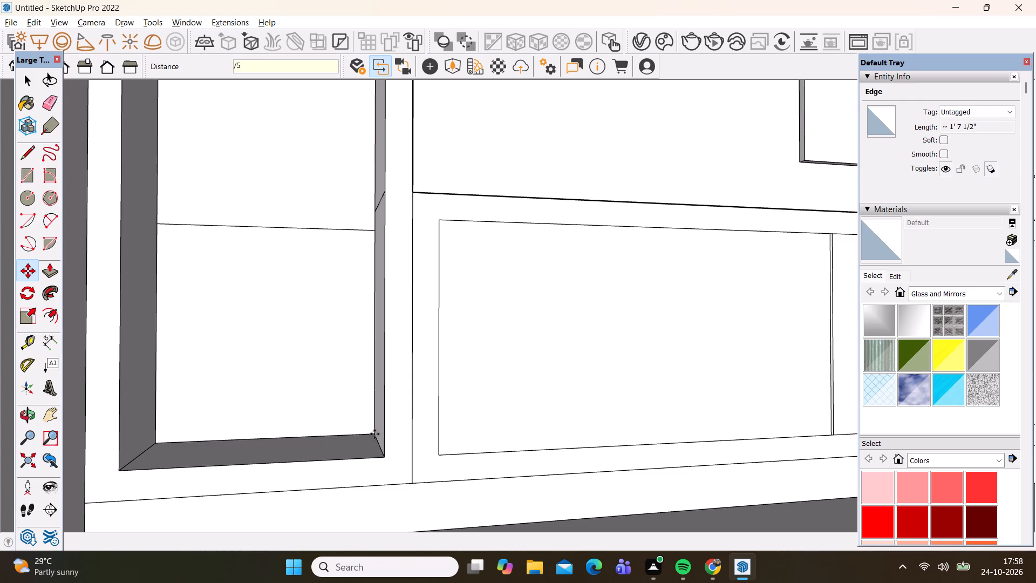
Copy the top edge of the right niche's back face down to its bottom corner, dividing the span into 5 equal parts.
scroll(161, 387, down, 10)
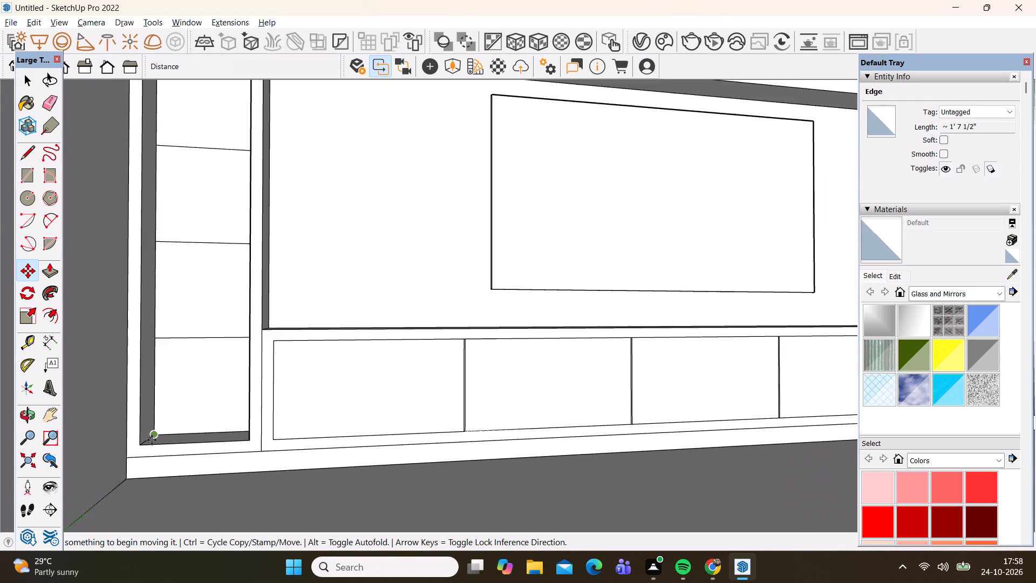
scroll(152, 440, down, 6)
scroll(202, 434, down, 5)
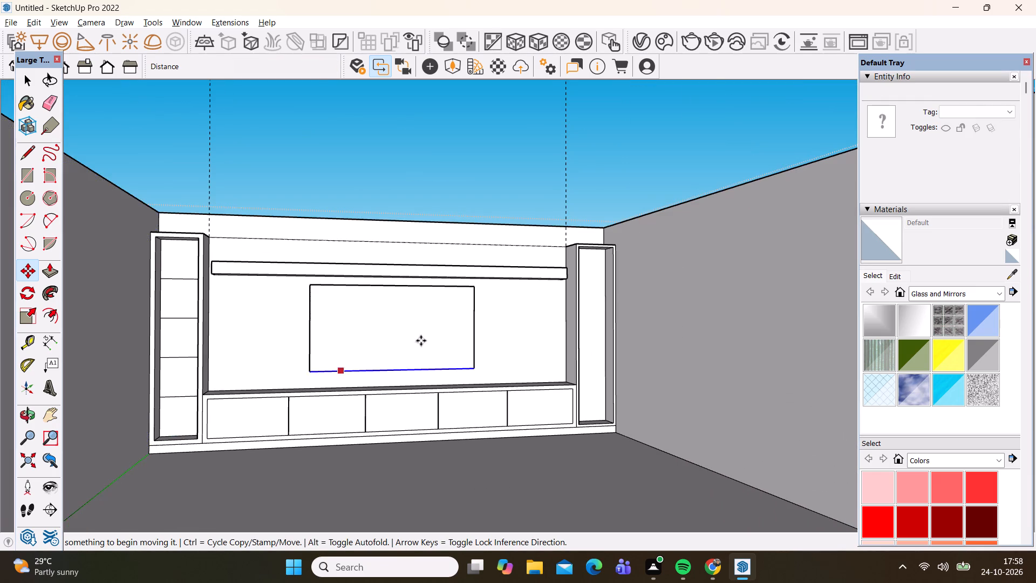
scroll(554, 283, up, 2)
key(space)
middle_drag(593, 298, 533, 285)
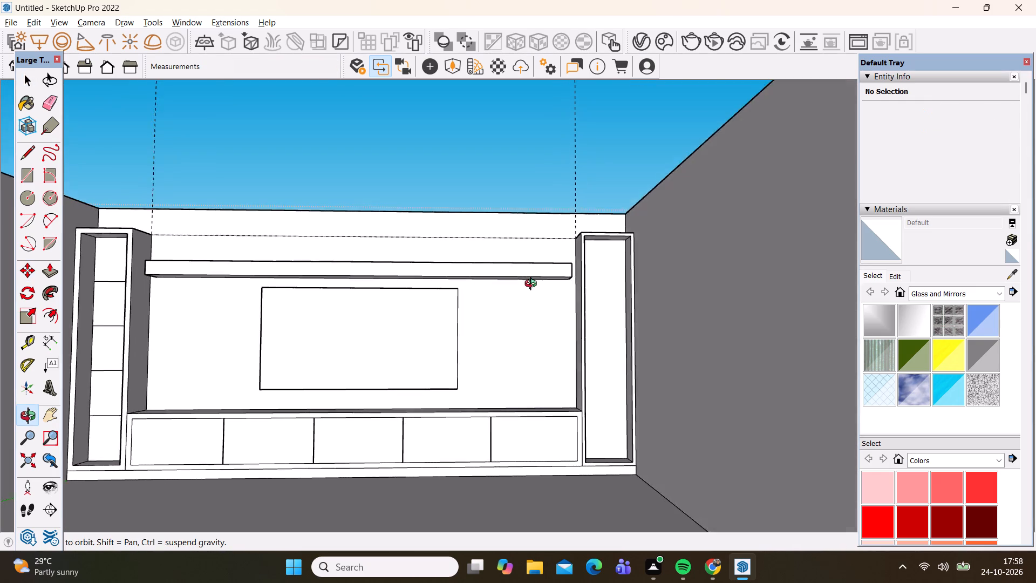
middle_drag(533, 285, 533, 274)
scroll(597, 260, up, 9)
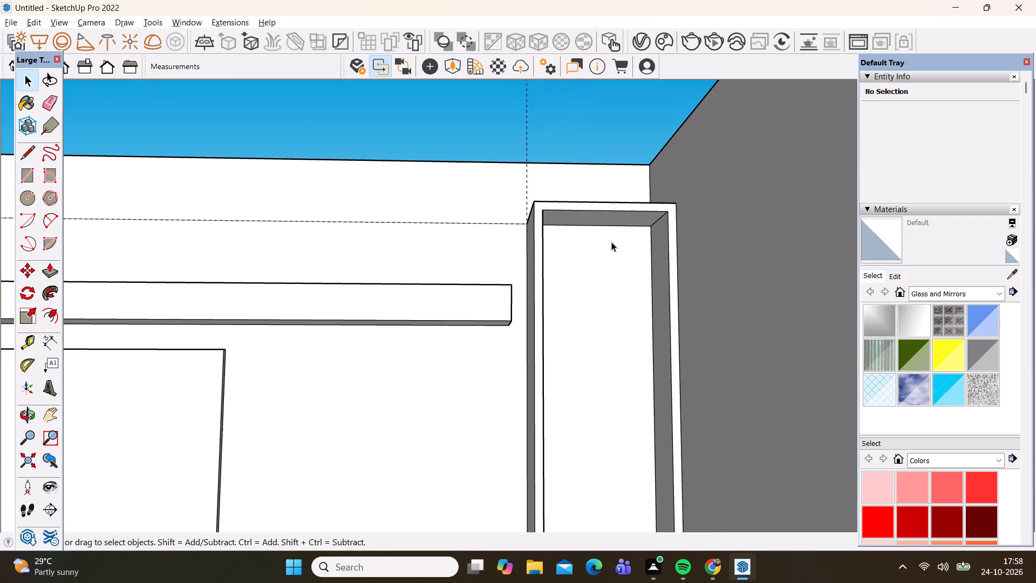
scroll(611, 231, up, 2)
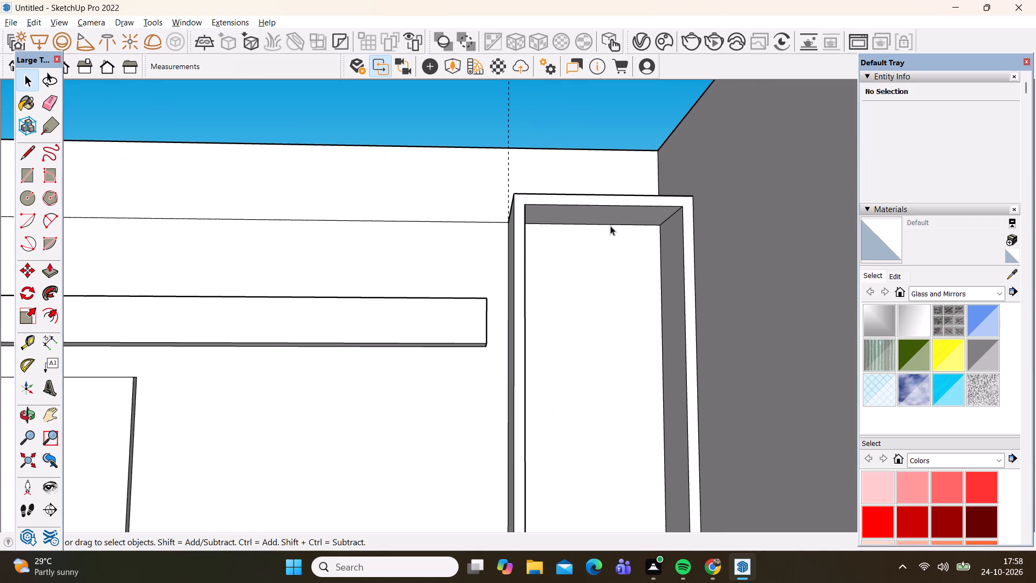
click(610, 225)
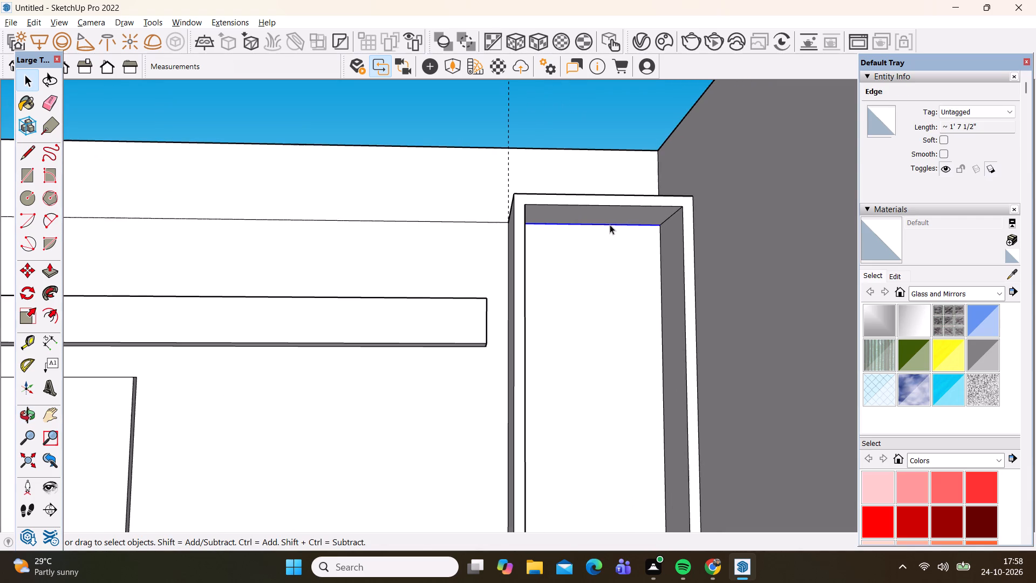
key(m)
click(663, 228)
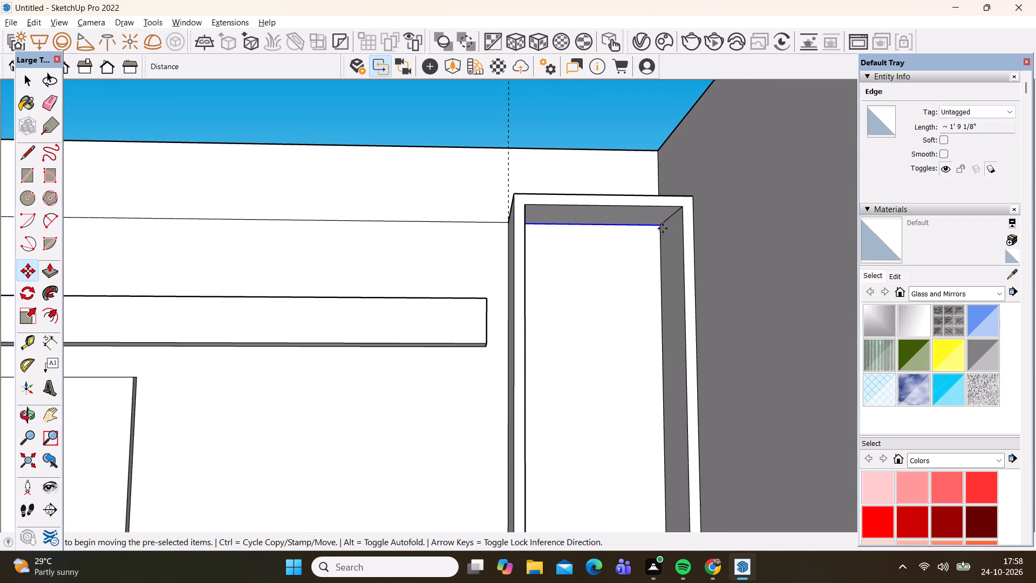
scroll(635, 270, down, 10)
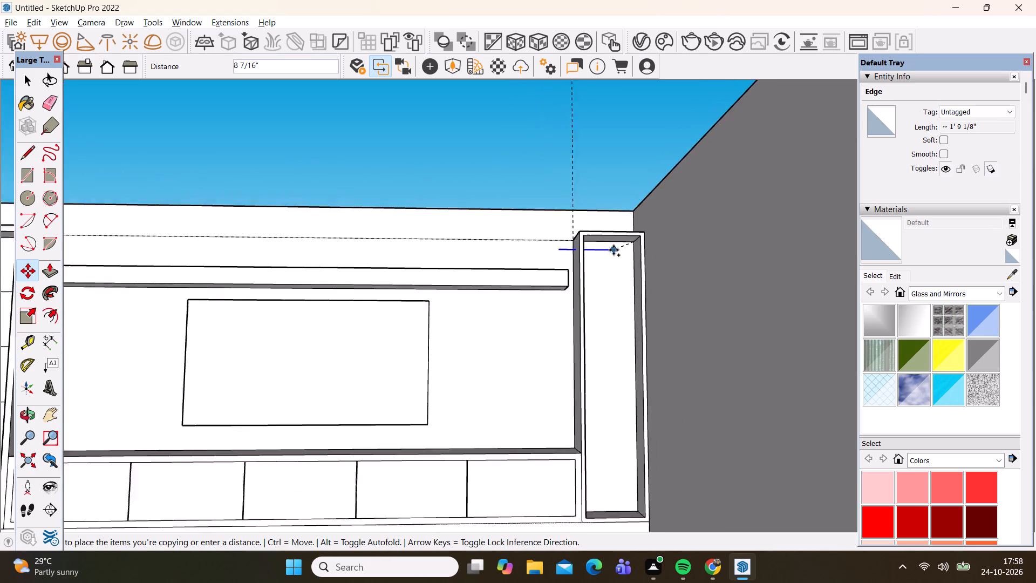
scroll(614, 250, down, 3)
scroll(615, 435, up, 12)
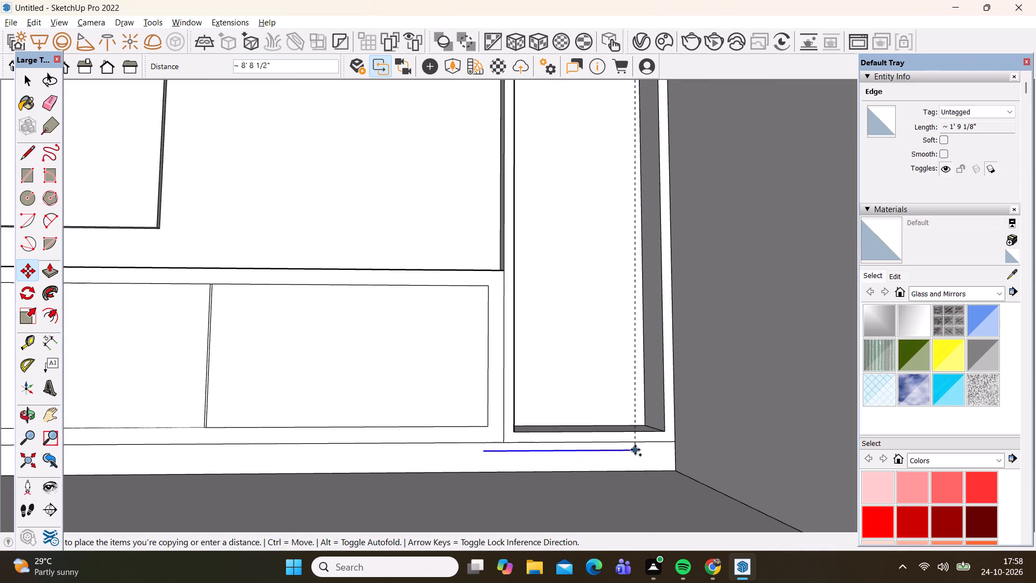
scroll(635, 450, up, 2)
click(650, 419)
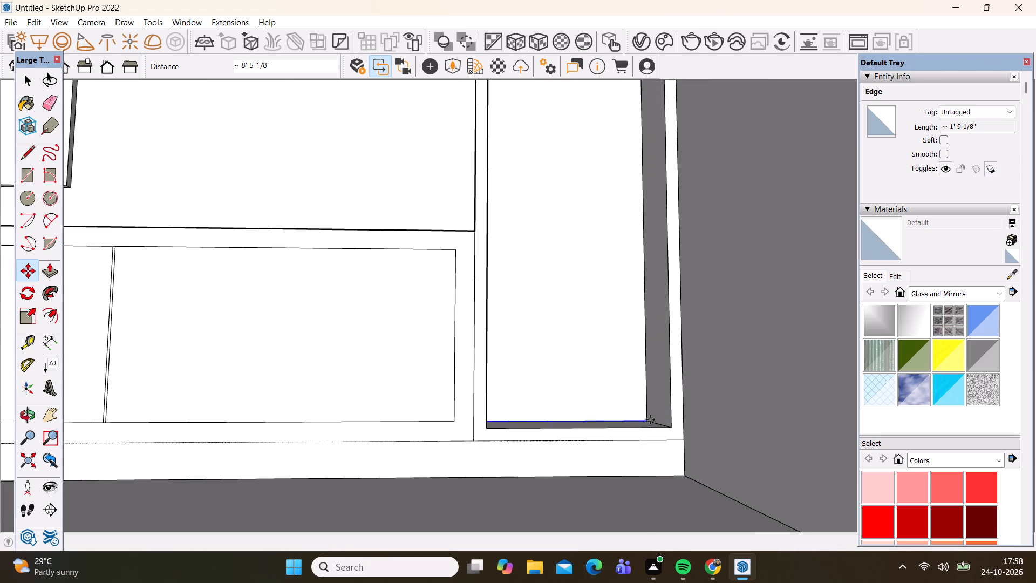
text(/5)
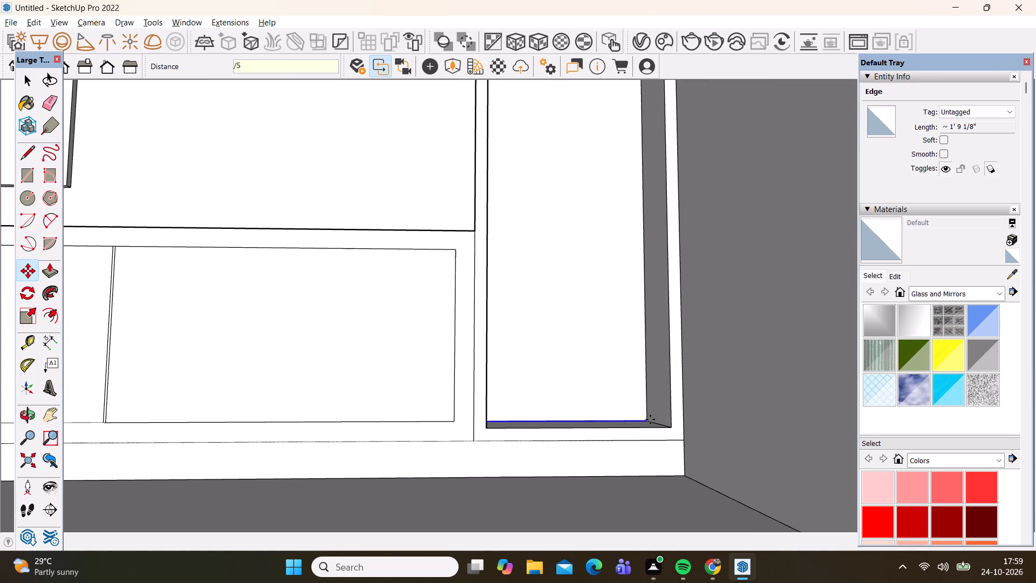
key(Return)
key(space)
Examine the whole room and the back wall unit from above, from the front and up close.
scroll(554, 290, down, 9)
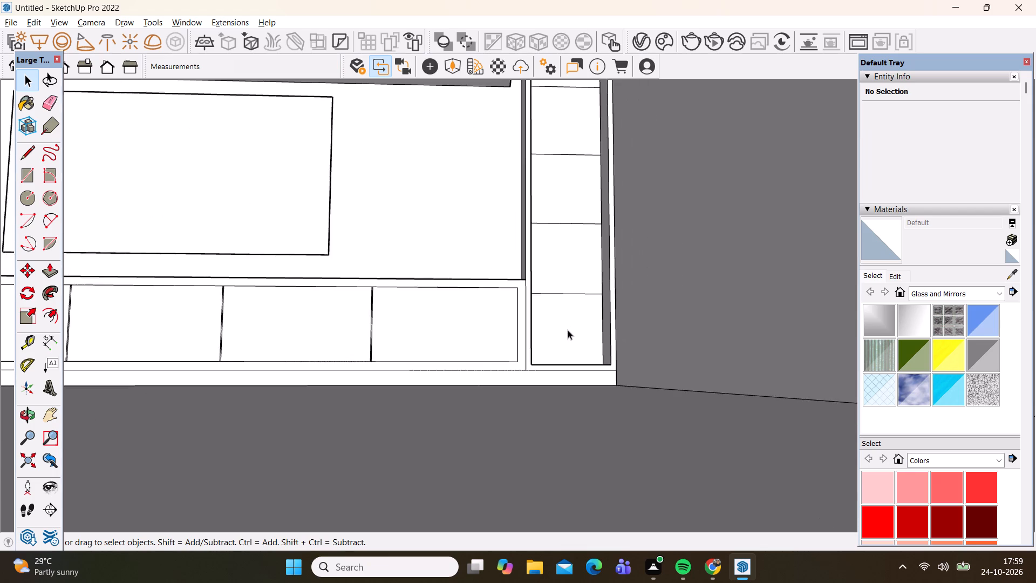
scroll(568, 330, down, 6)
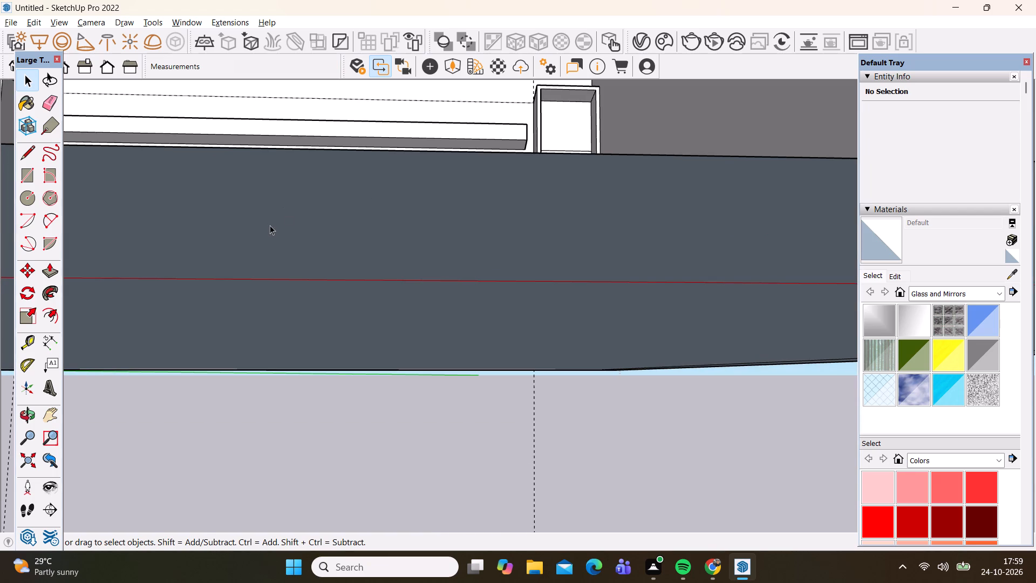
middle_drag(270, 226, 255, 404)
scroll(272, 240, down, 1)
scroll(276, 398, down, 10)
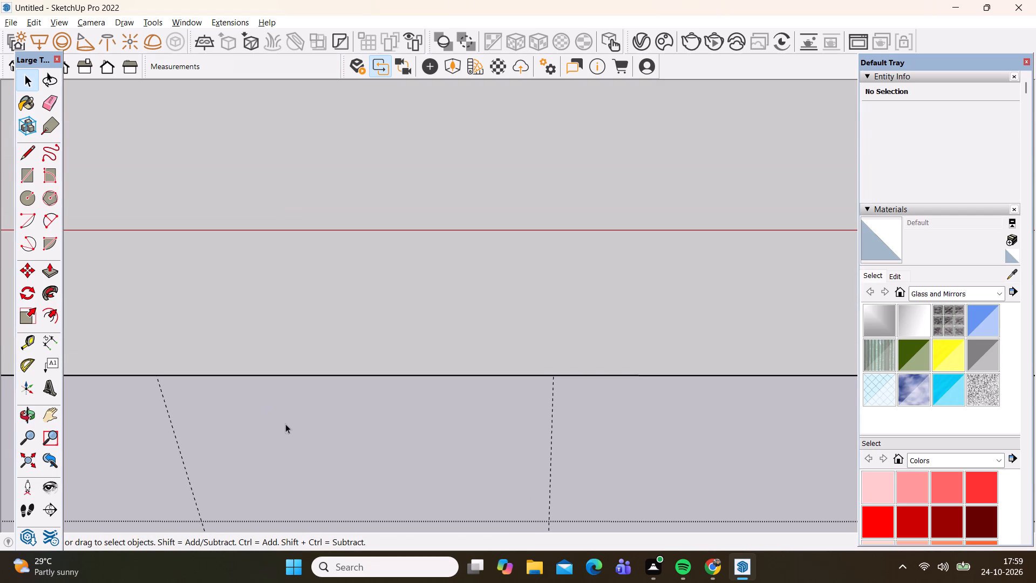
key(space)
scroll(290, 419, down, 18)
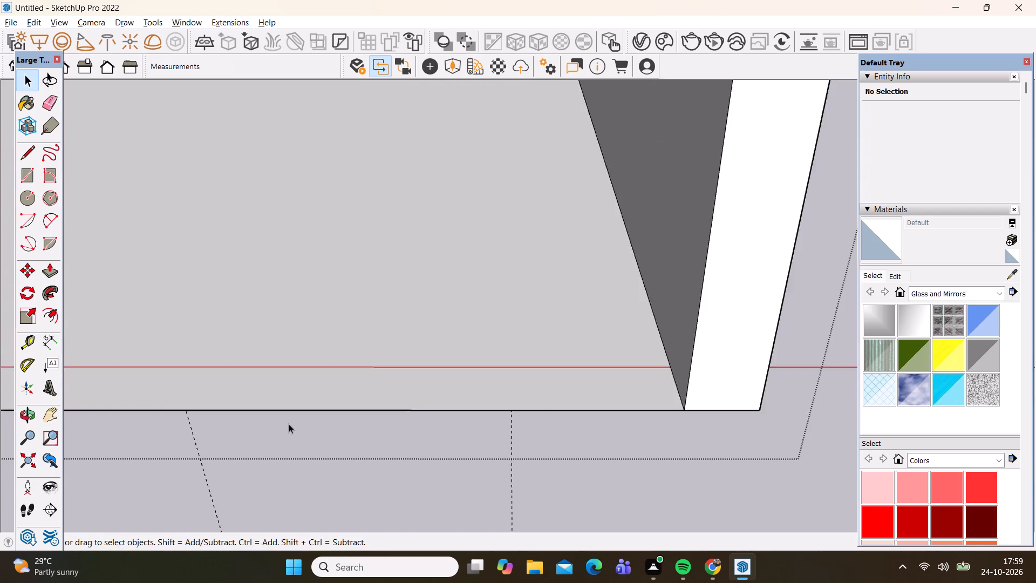
scroll(289, 424, down, 20)
scroll(289, 424, down, 4)
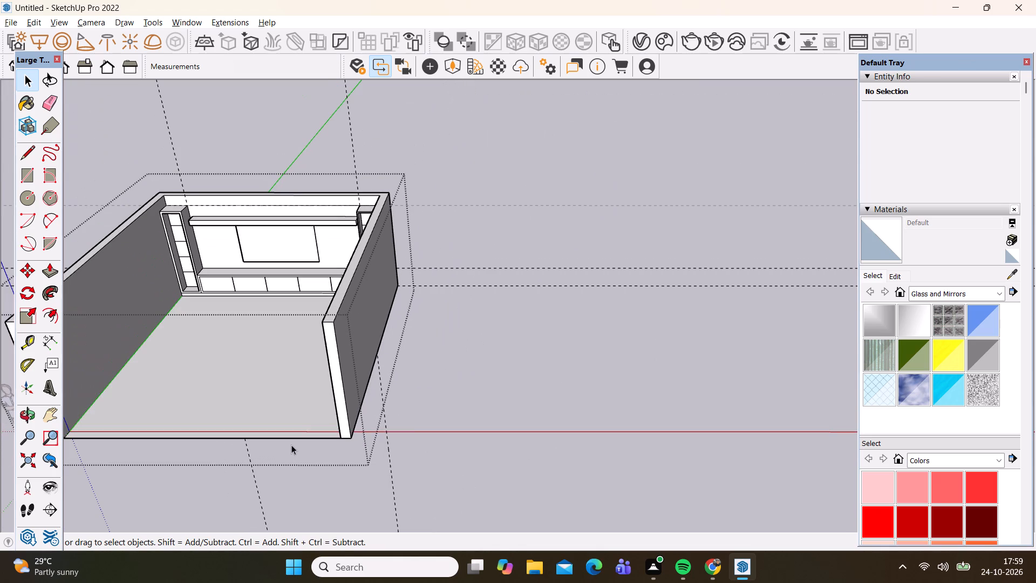
scroll(150, 184, up, 6)
middle_drag(186, 365, 255, 338)
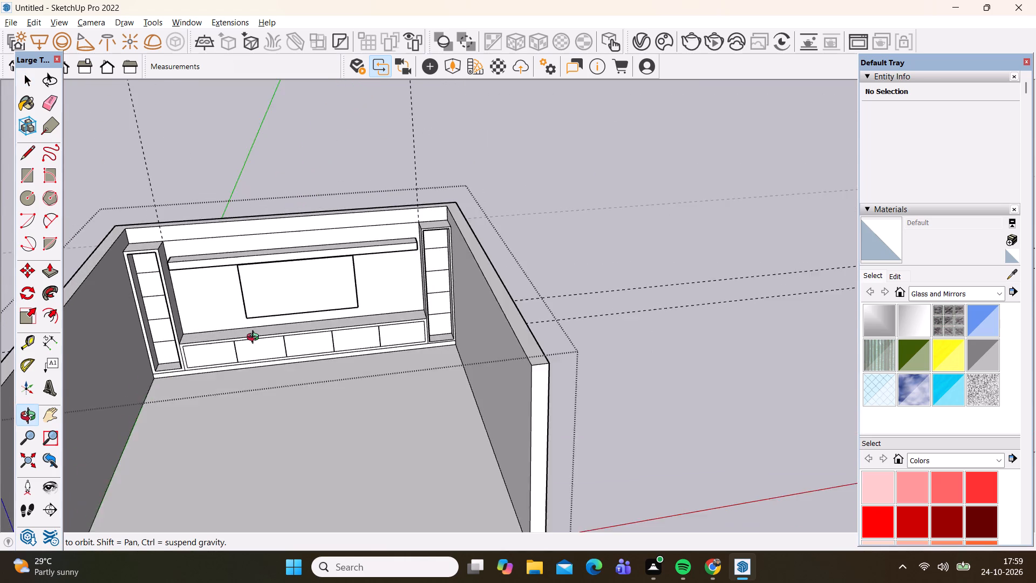
middle_drag(255, 338, 244, 281)
scroll(238, 280, up, 7)
scroll(614, 288, down, 3)
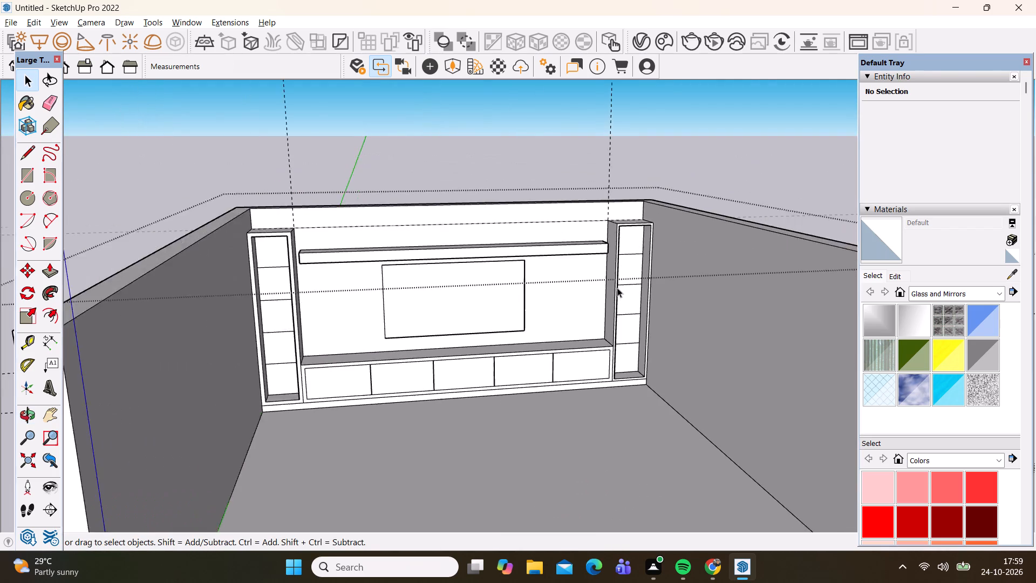
scroll(617, 288, down, 4)
scroll(380, 215, up, 7)
middle_drag(528, 399, 425, 313)
scroll(425, 313, down, 1)
middle_drag(425, 313, 419, 318)
scroll(297, 335, down, 6)
middle_drag(329, 358, 378, 377)
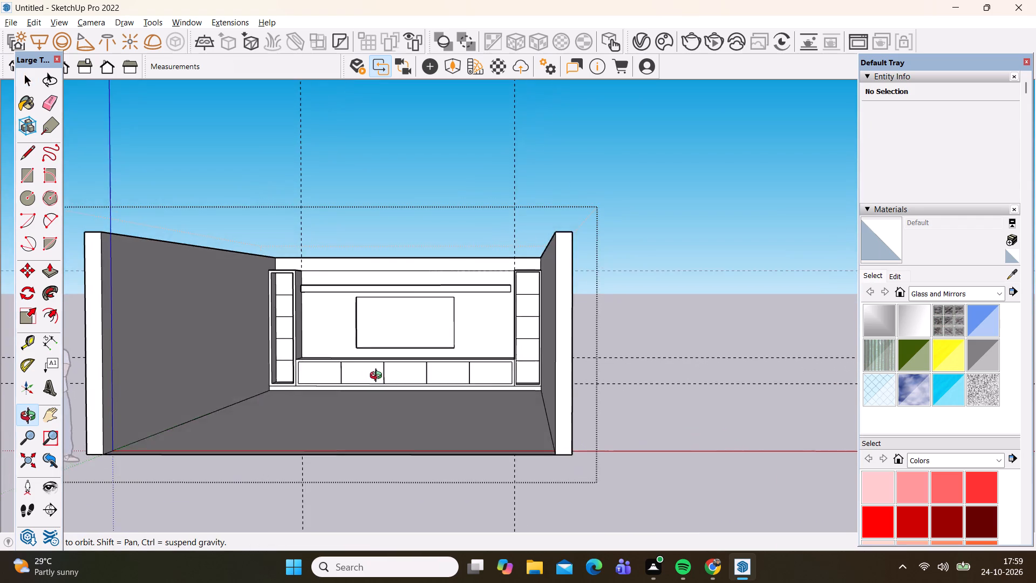
middle_drag(378, 377, 403, 404)
scroll(403, 404, down, 1)
scroll(351, 308, up, 9)
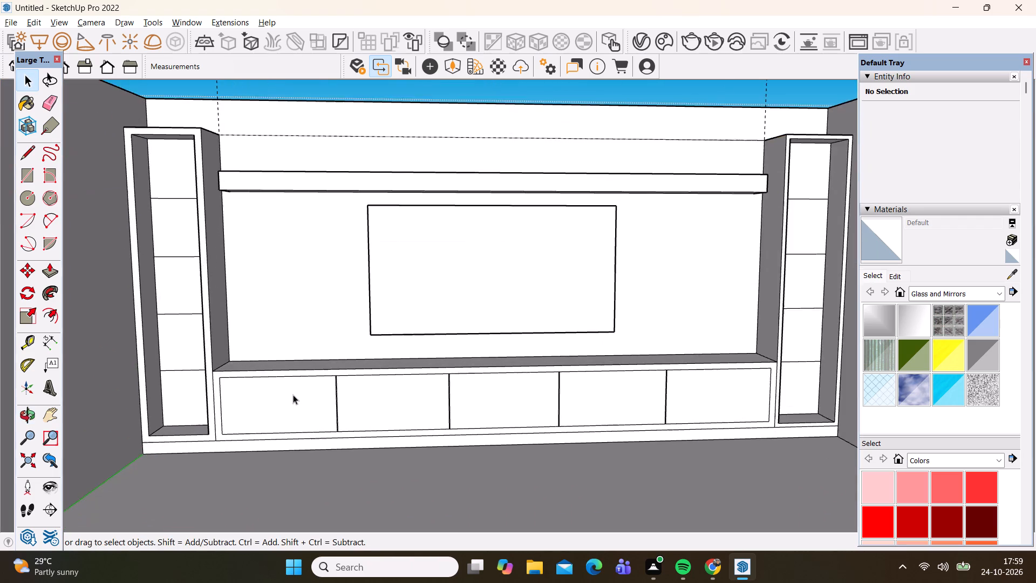
scroll(293, 395, up, 4)
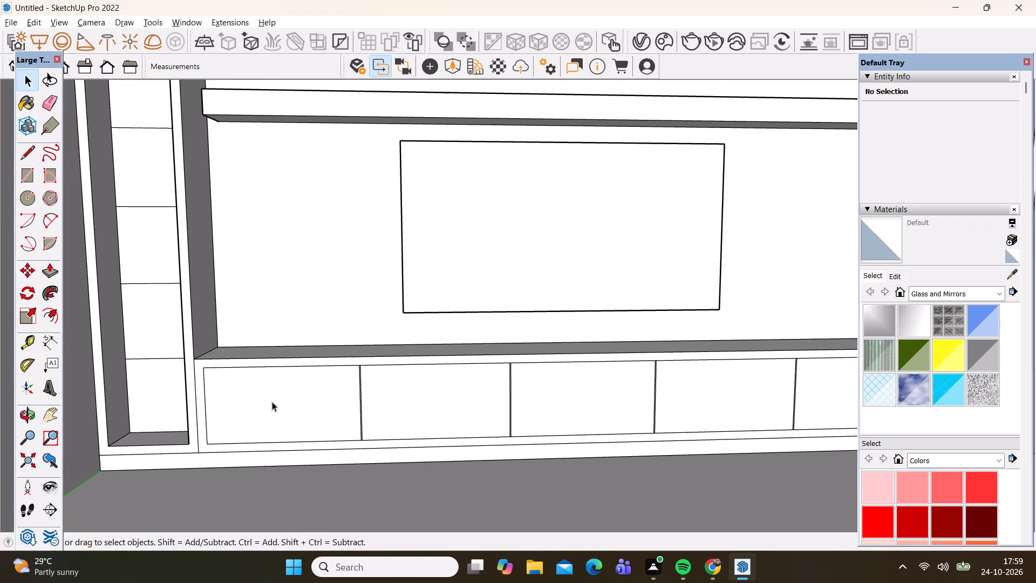
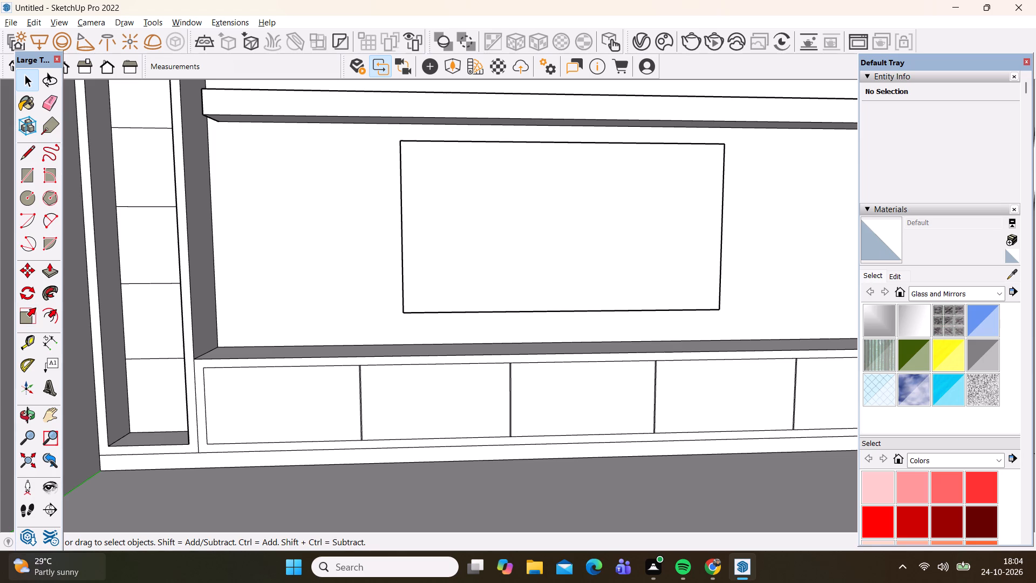
Examine the back wall unit up close and from a distance, from the front, above and below.
scroll(189, 329, down, 9)
scroll(308, 258, up, 5)
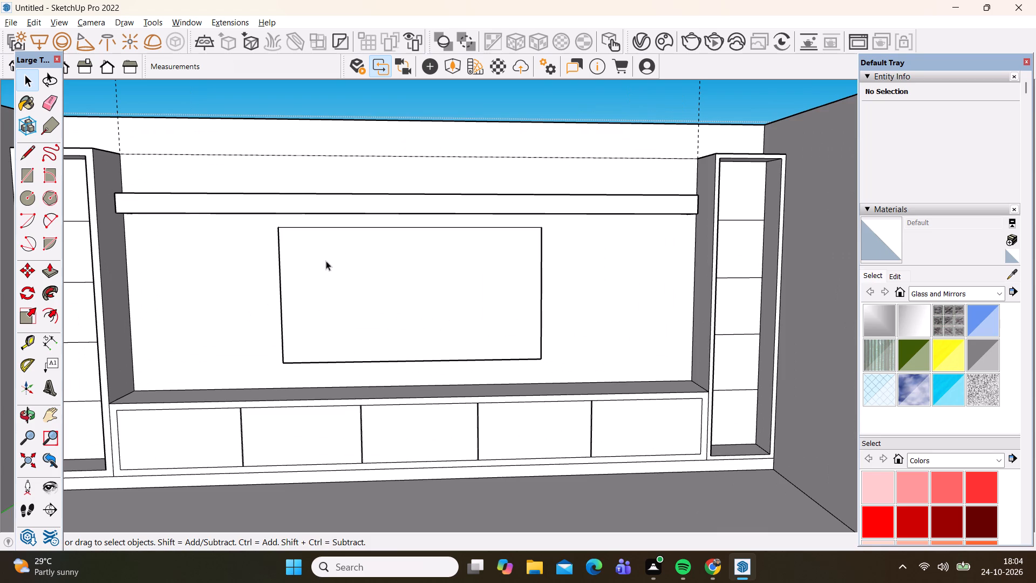
scroll(372, 241, up, 2)
scroll(372, 241, down, 4)
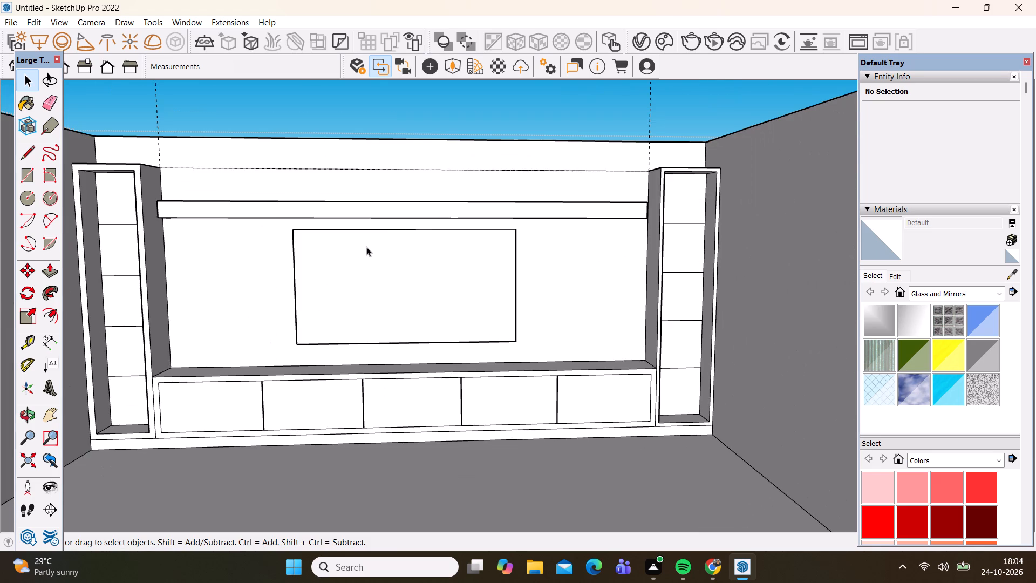
scroll(265, 205, up, 2)
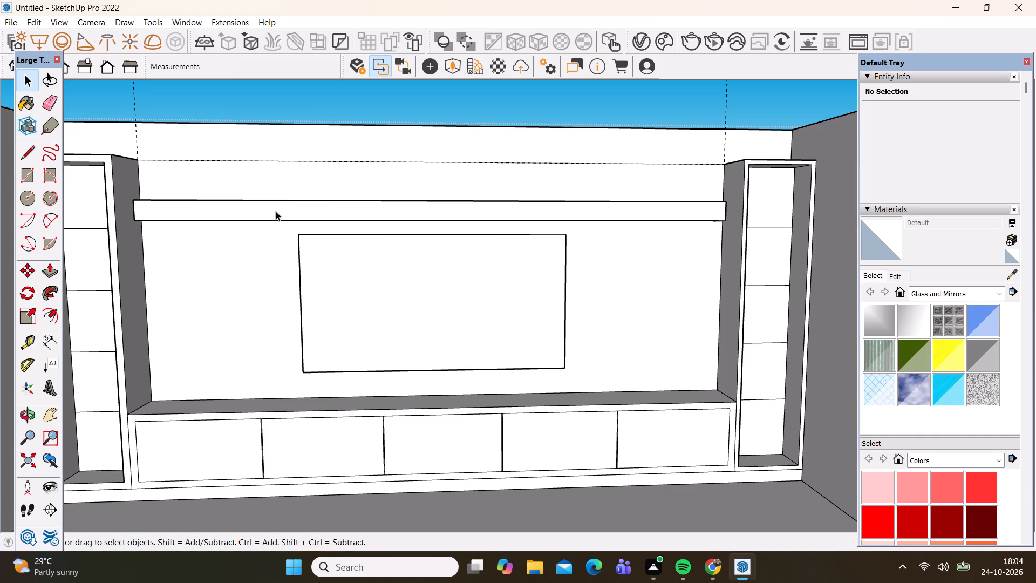
scroll(339, 274, up, 2)
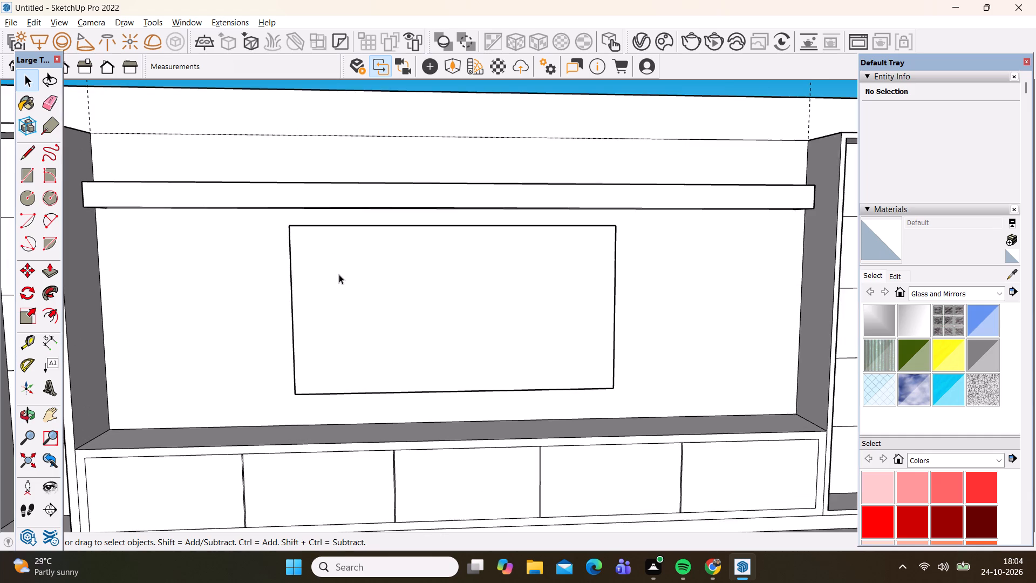
scroll(444, 246, down, 3)
middle_drag(441, 259, 376, 286)
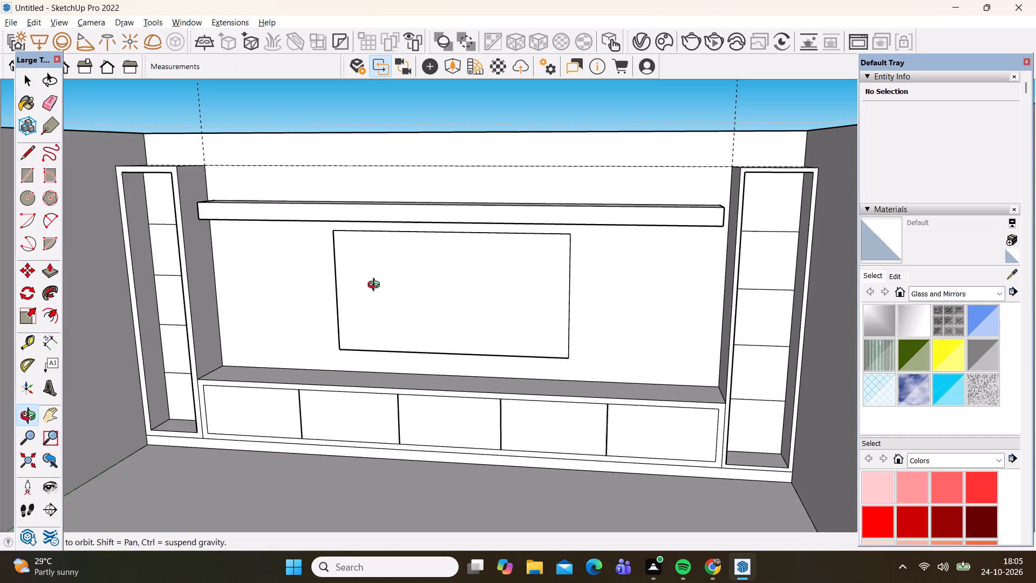
middle_drag(376, 286, 377, 275)
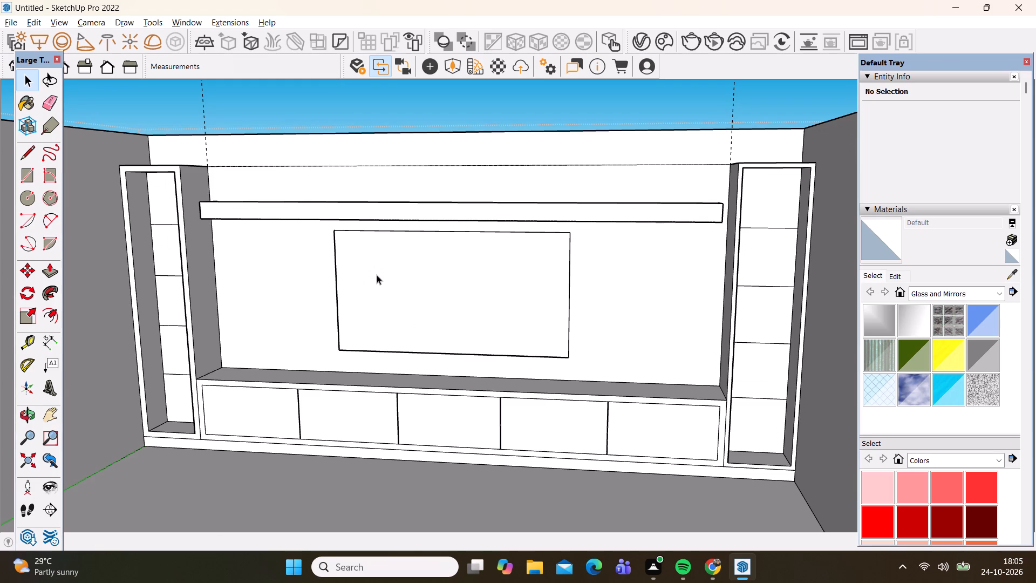
scroll(319, 342, down, 1)
middle_drag(319, 342, 362, 375)
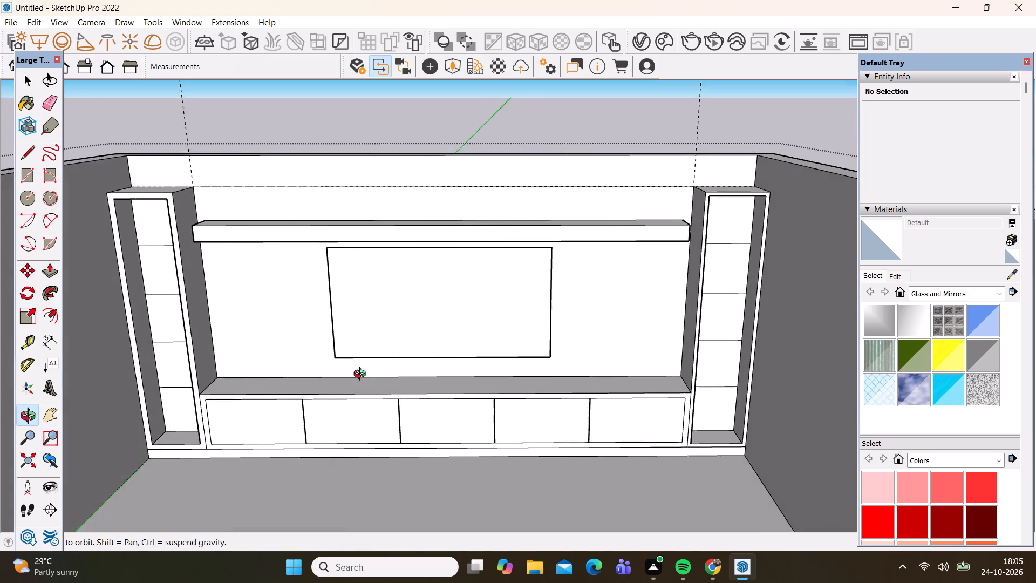
middle_drag(362, 375, 401, 382)
scroll(401, 382, up, 1)
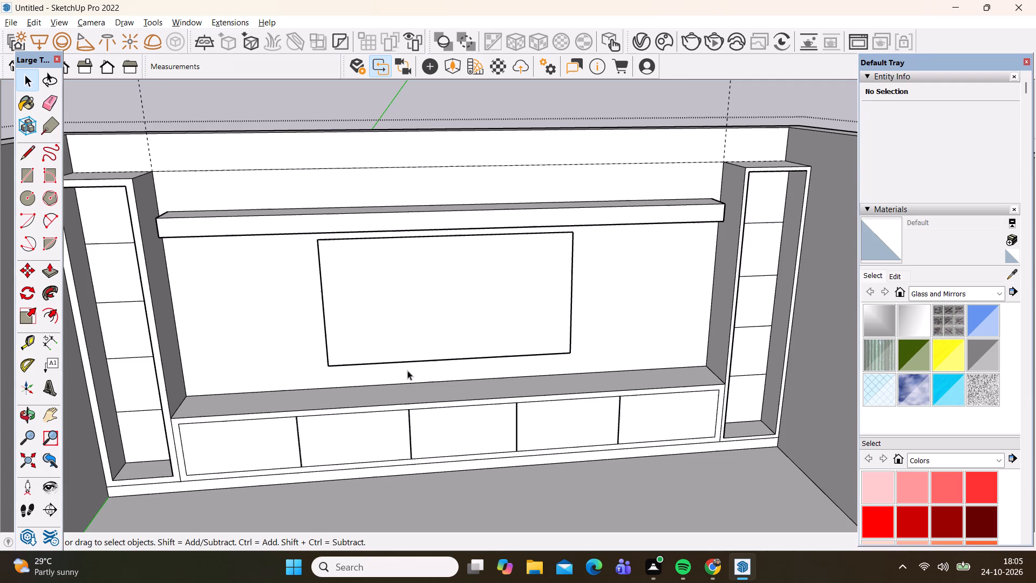
scroll(282, 300, up, 1)
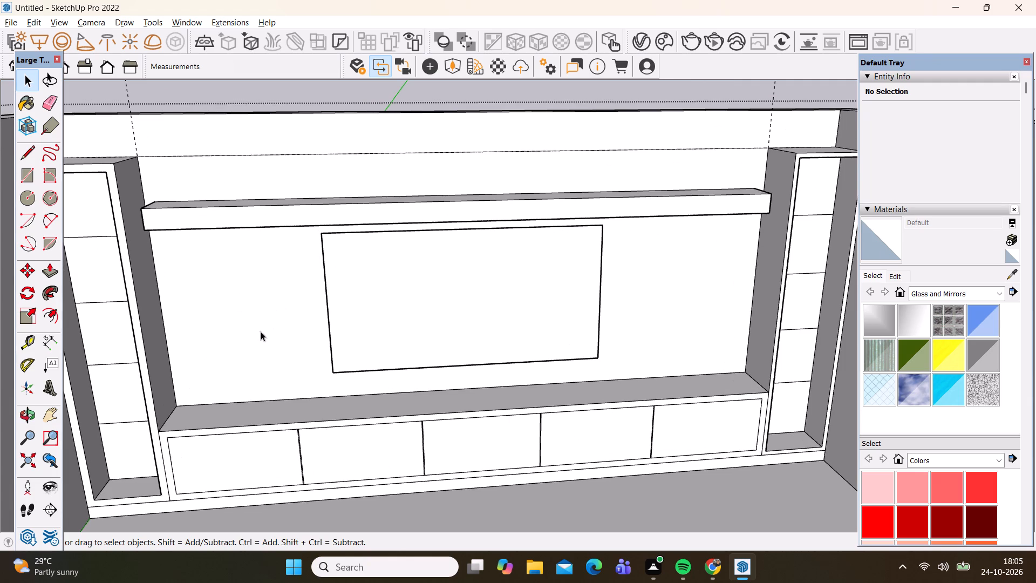
middle_drag(197, 396, 210, 311)
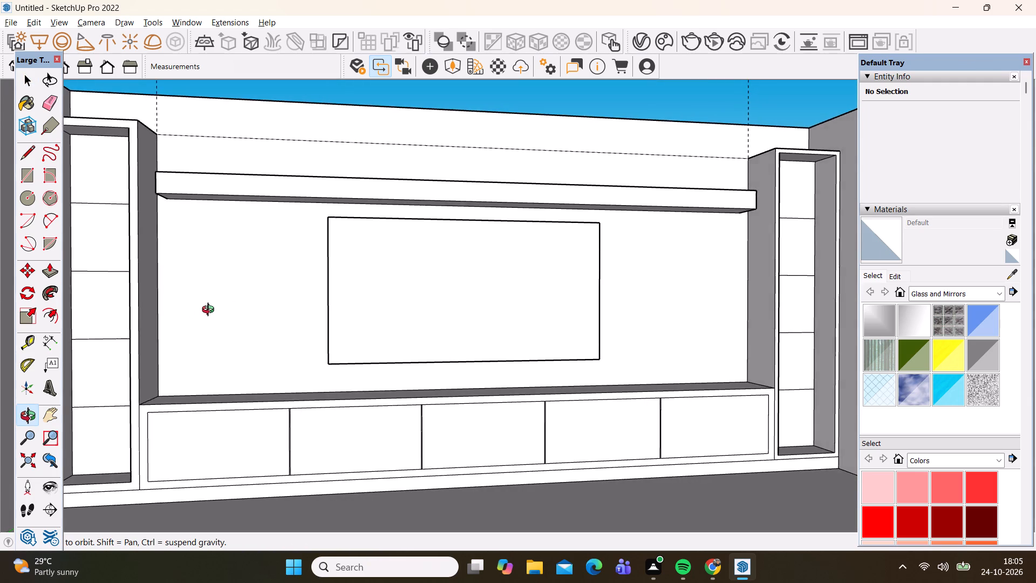
middle_drag(210, 311, 198, 349)
scroll(200, 340, down, 6)
scroll(88, 220, up, 3)
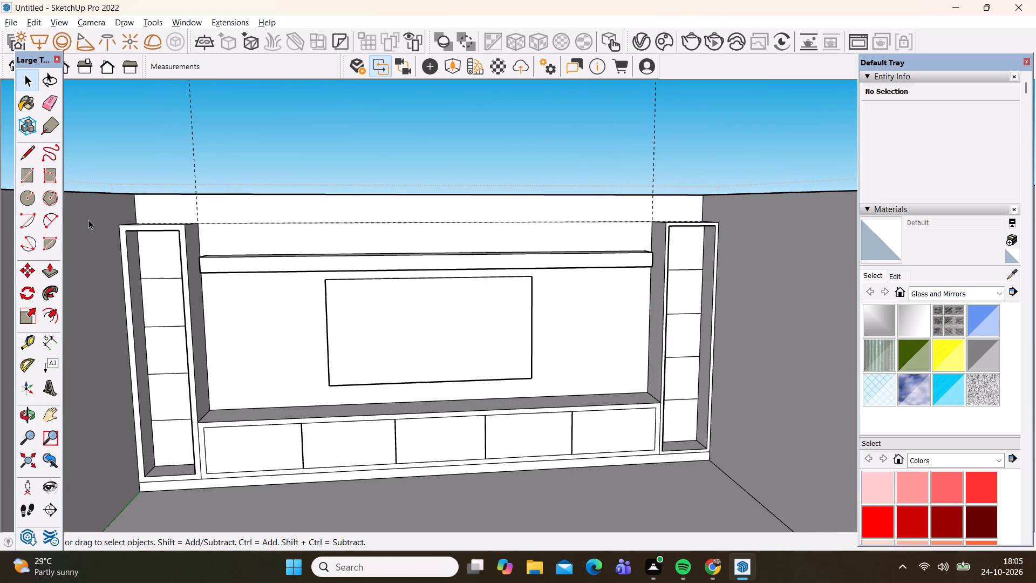
Copy the uppermost dividing line on the left niche's back face 2" downward.
scroll(129, 301, up, 3)
middle_drag(160, 338, 189, 321)
scroll(175, 261, up, 3)
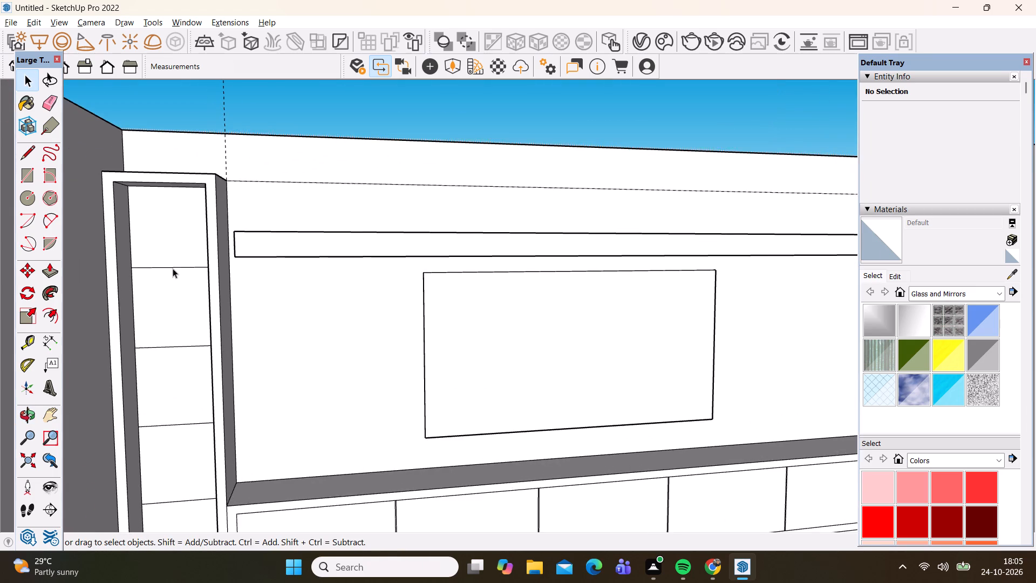
scroll(173, 268, up, 1)
click(173, 266)
key(m)
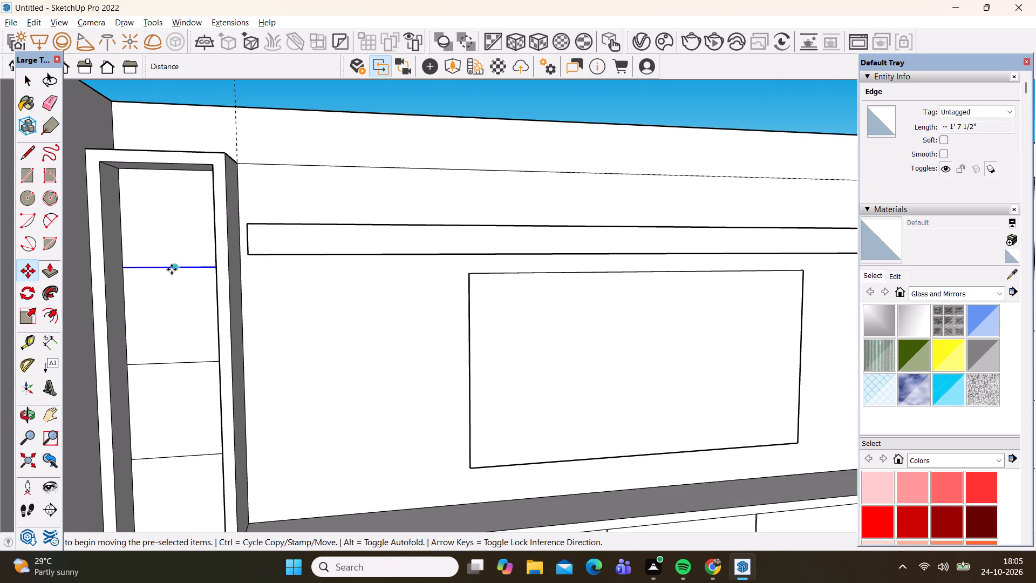
click(125, 266)
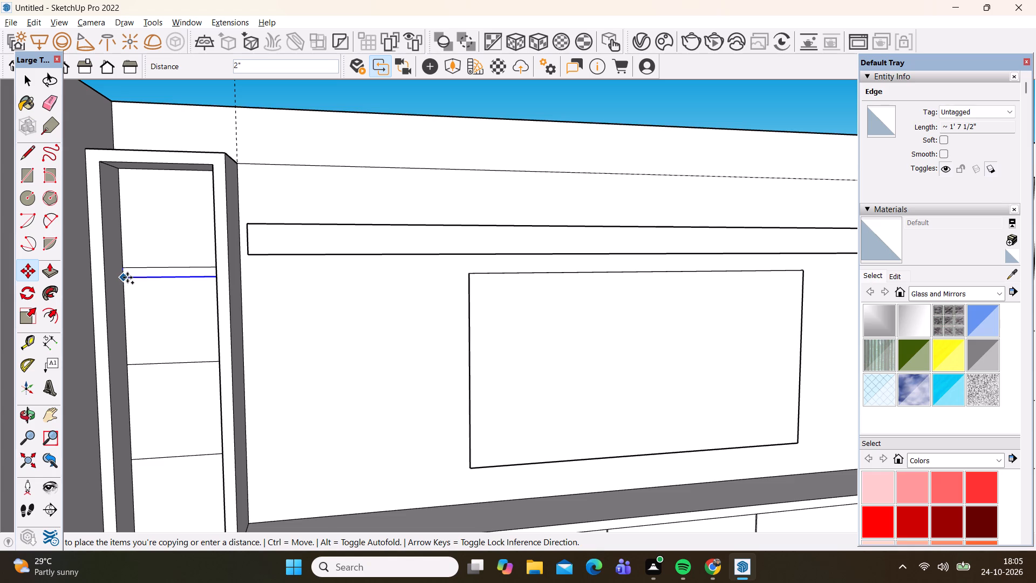
click(127, 277)
key(space)
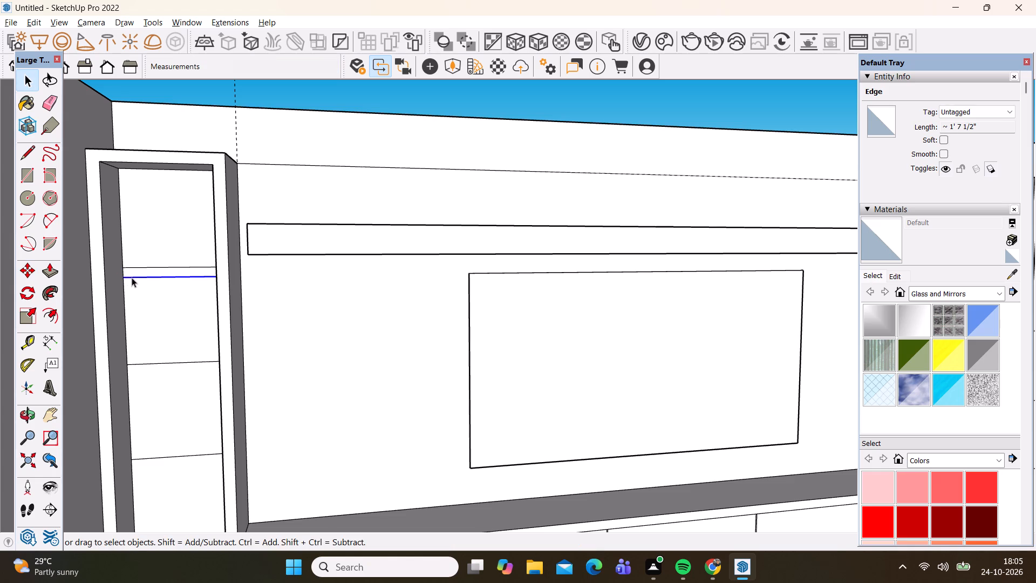
Make a group of the narrow strip between the uppermost dividing line and its copy in the left niche.
double_click(135, 272)
right_click(135, 272)
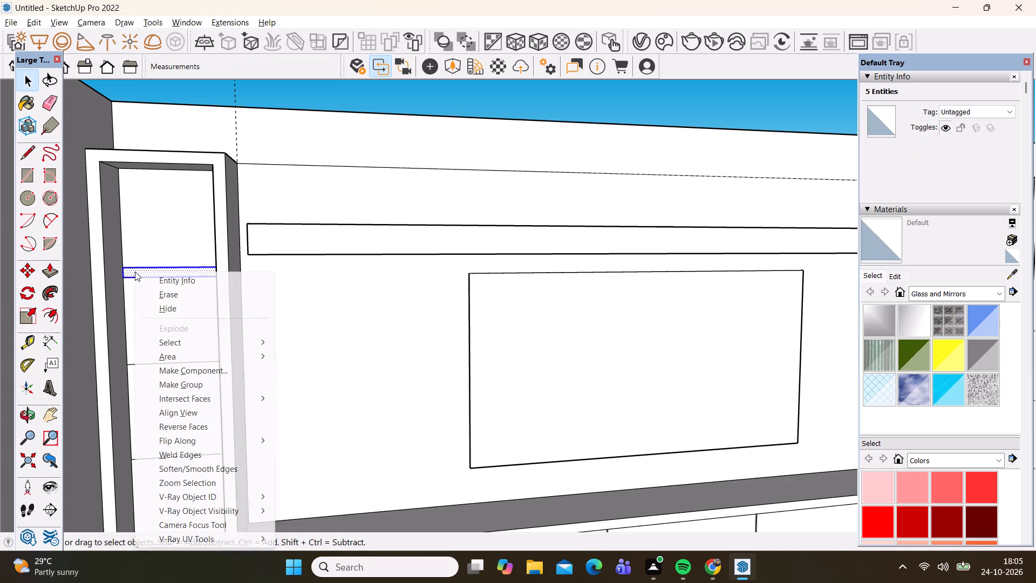
click(171, 381)
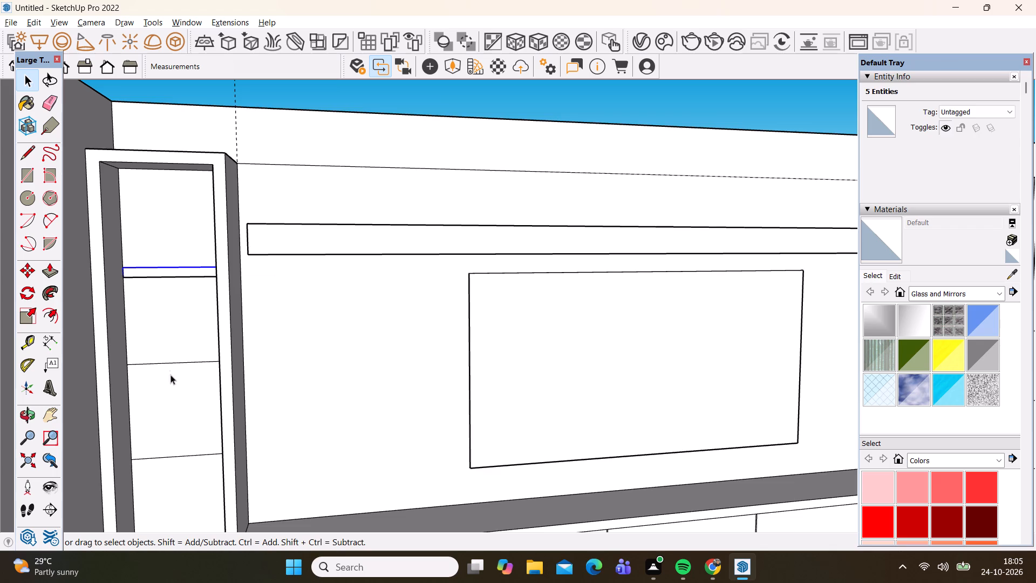
Pull the face of the grouped strip out 1' to form a shelf in the left niche.
scroll(177, 306, down, 3)
middle_drag(178, 306, 247, 326)
middle_drag(229, 331, 214, 334)
scroll(214, 334, down, 1)
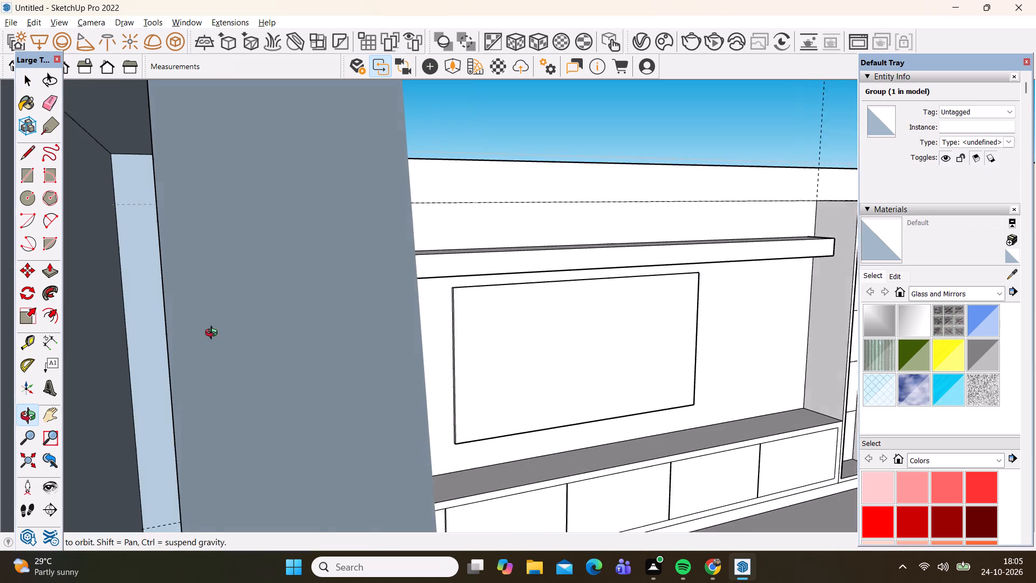
middle_drag(214, 334, 166, 345)
scroll(327, 292, up, 5)
click(379, 256)
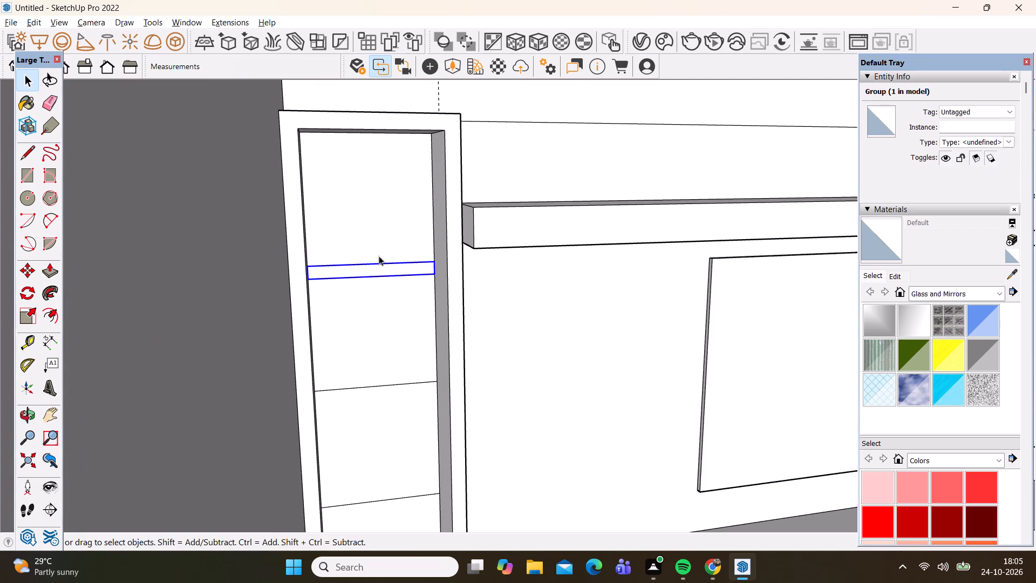
click(378, 269)
double_click(378, 270)
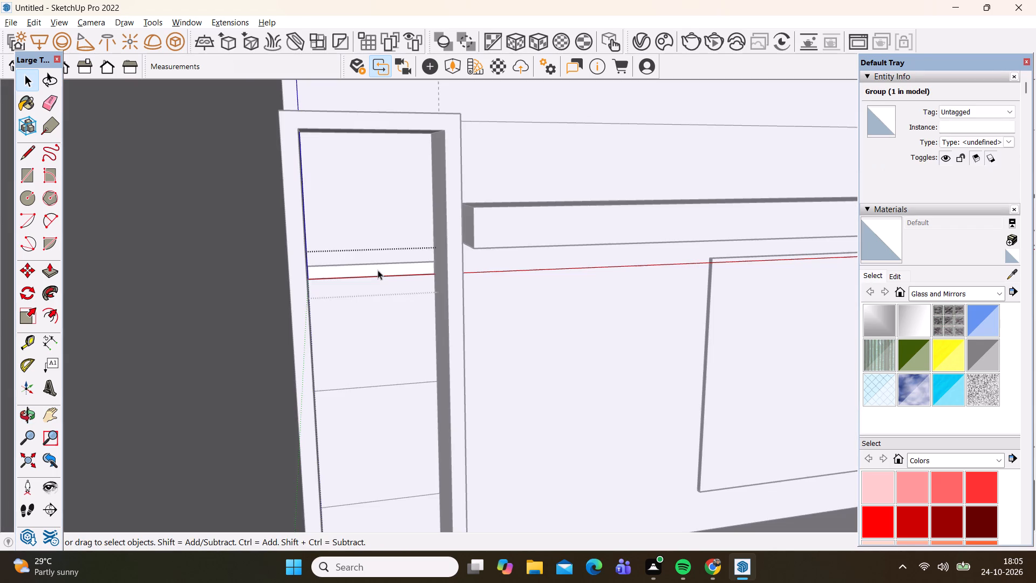
key(p)
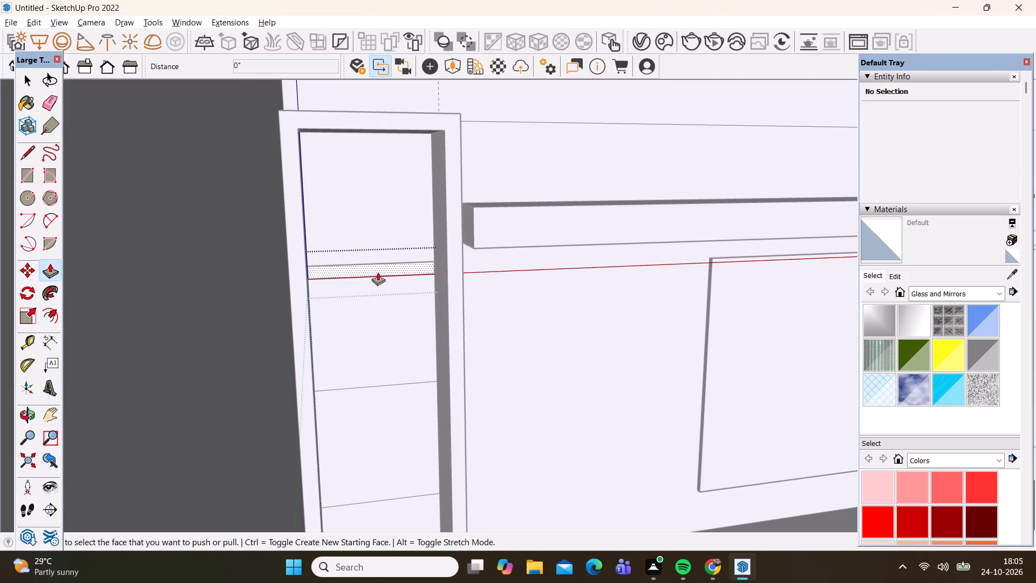
click(378, 274)
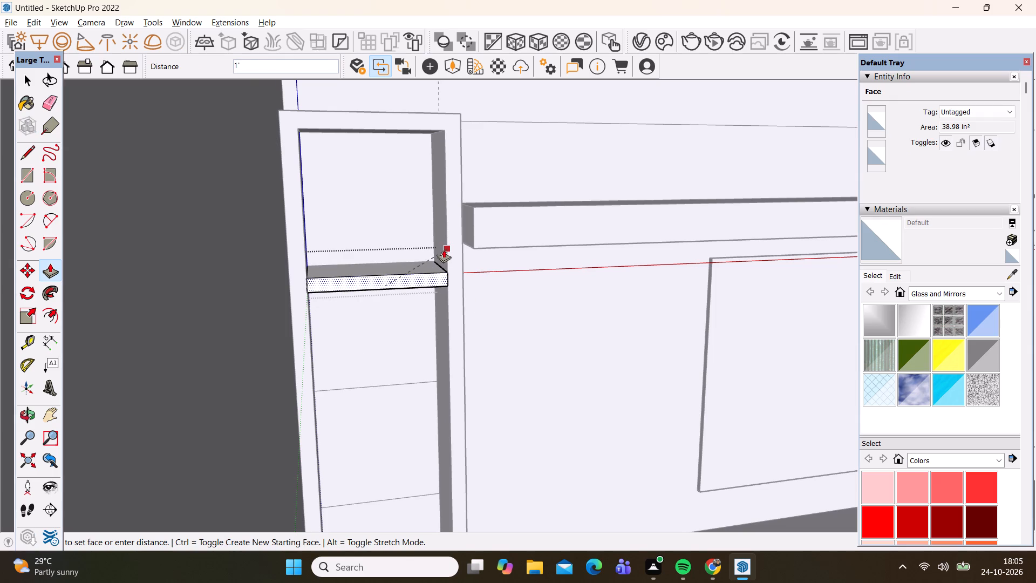
click(444, 248)
key(space)
click(363, 215)
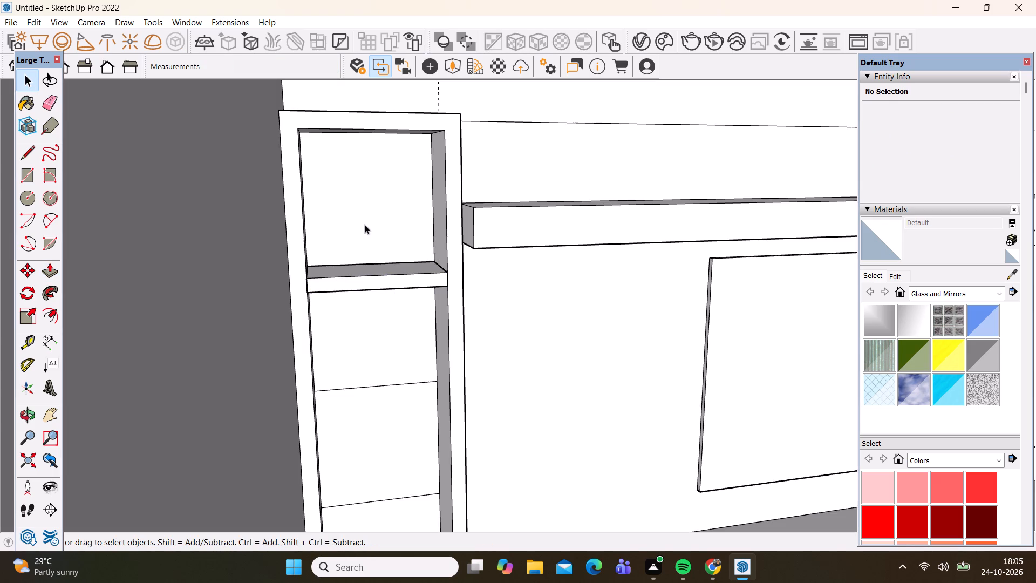
Copy the shelf straight down from its back corner to the second dividing line of the left niche.
click(355, 285)
key(m)
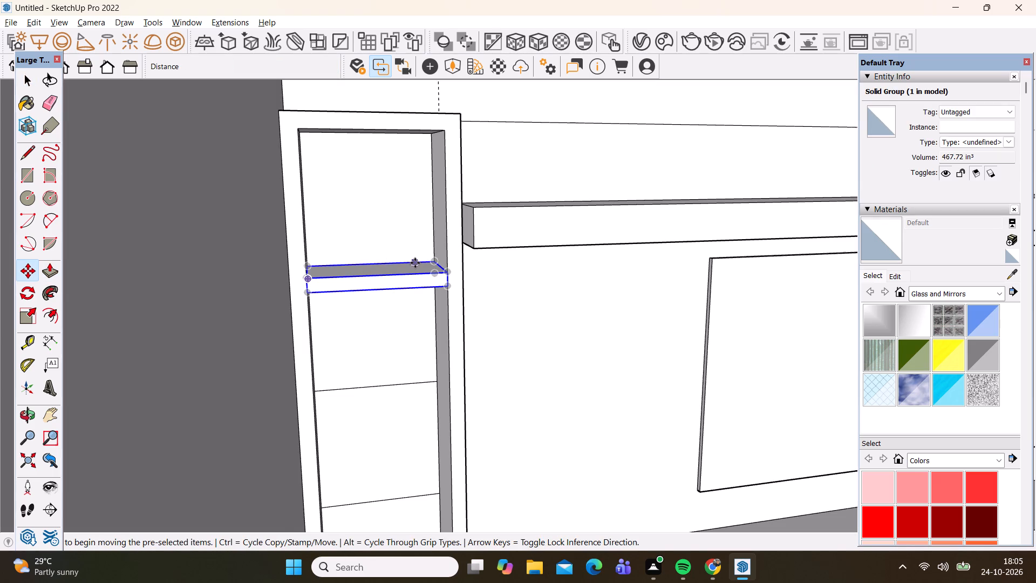
click(431, 259)
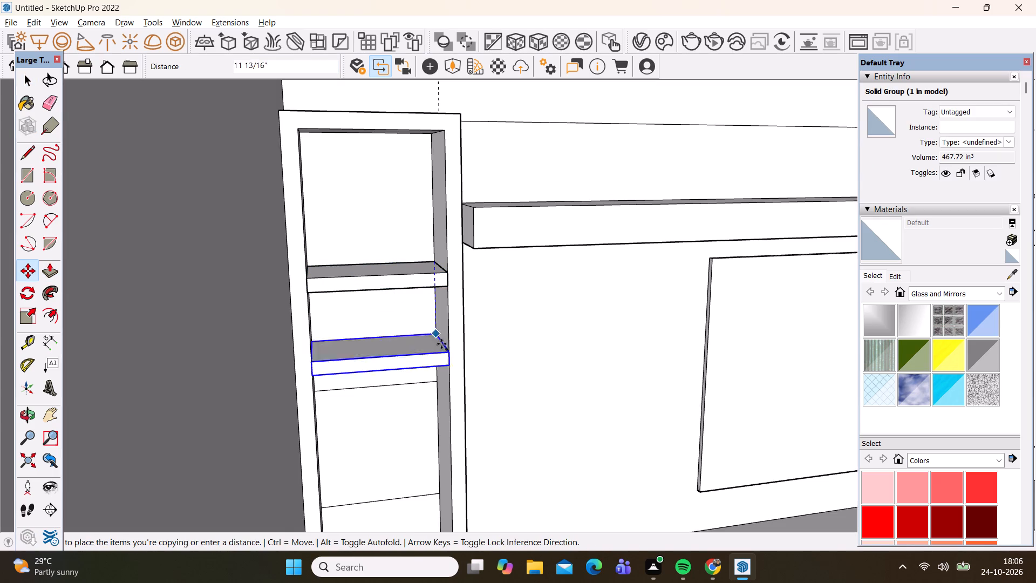
click(433, 383)
click(433, 383)
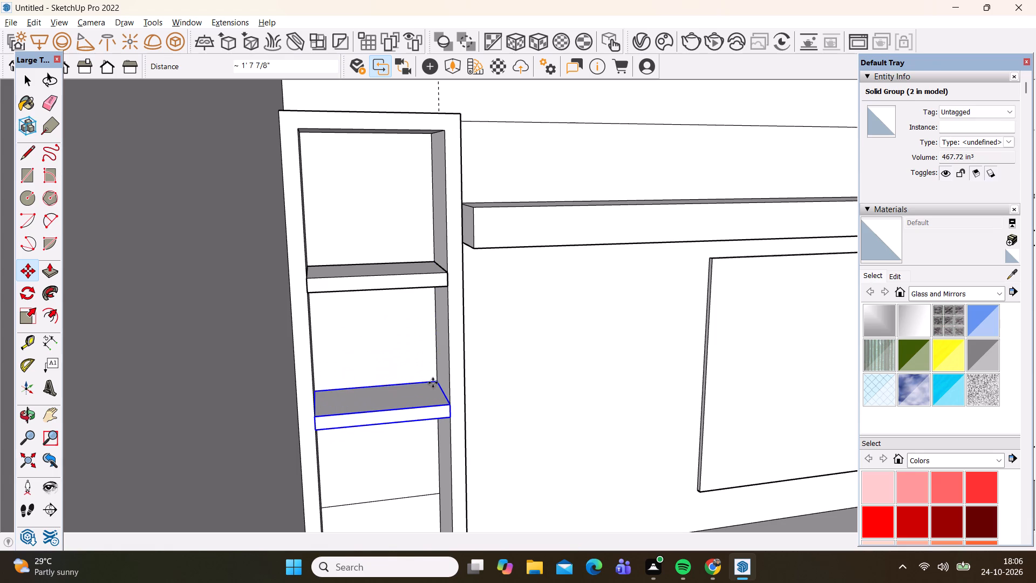
Move the copied shelf down from the second to the third dividing line of the left niche.
scroll(362, 303, down, 4)
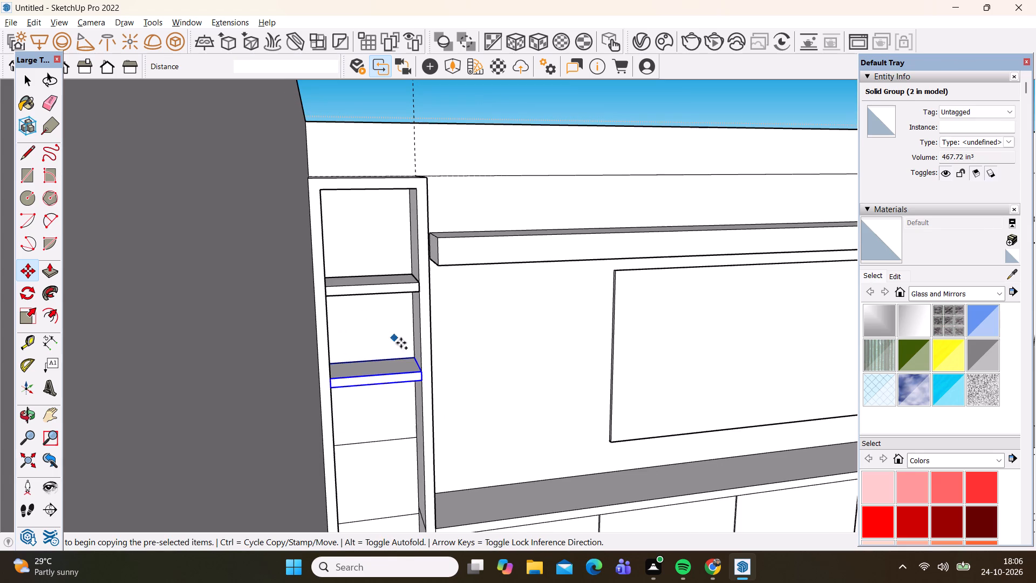
click(415, 357)
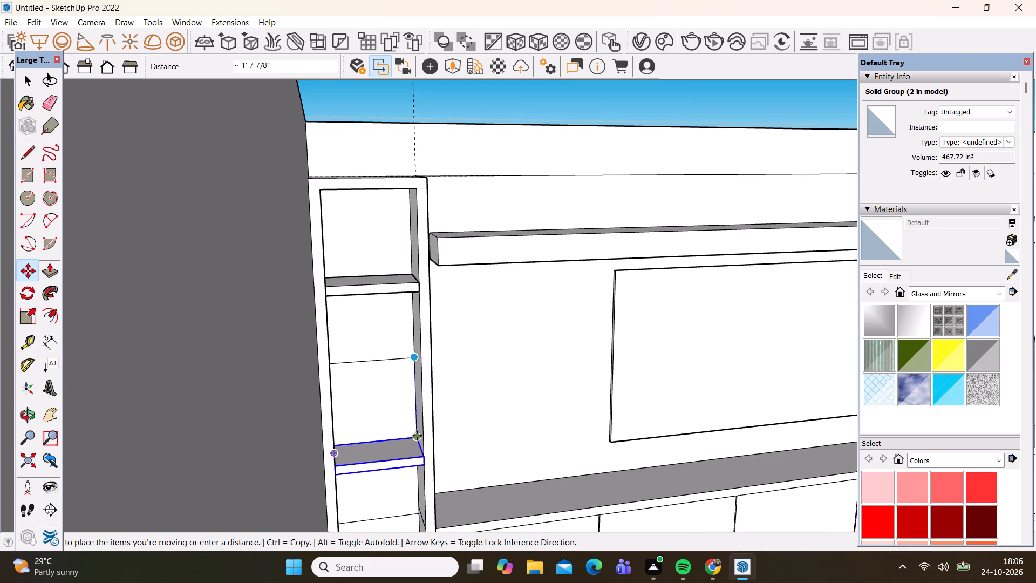
double_click(417, 436)
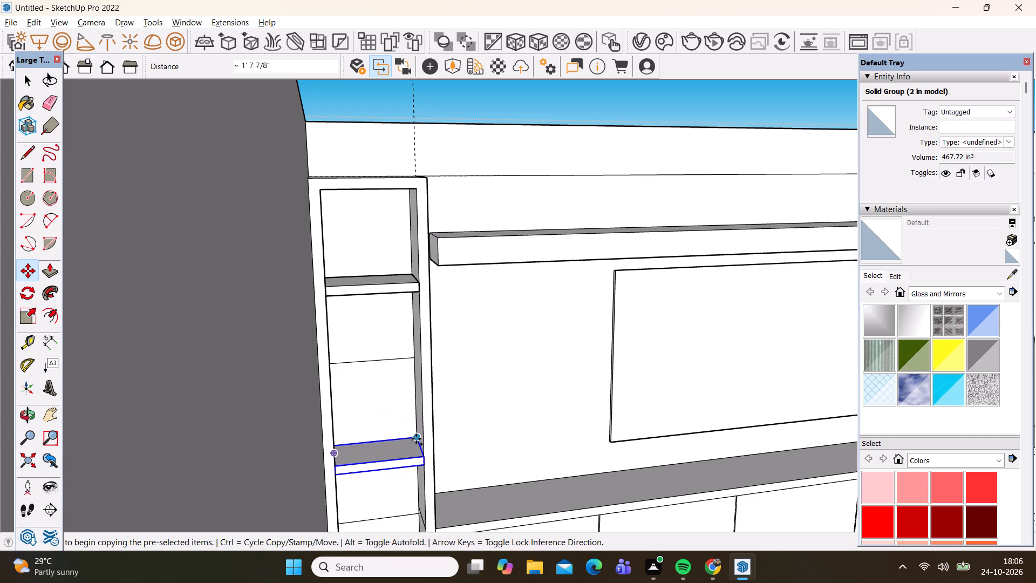
Copy the shelf at the left niche's third dividing line, using its back corner as the base point.
key(space)
key(m)
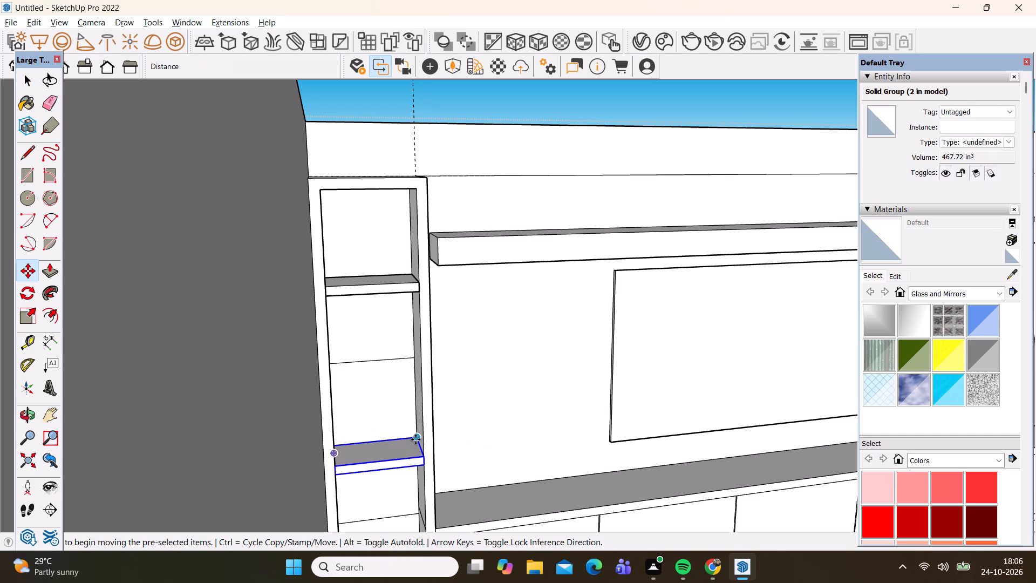
click(418, 437)
scroll(392, 361, down, 6)
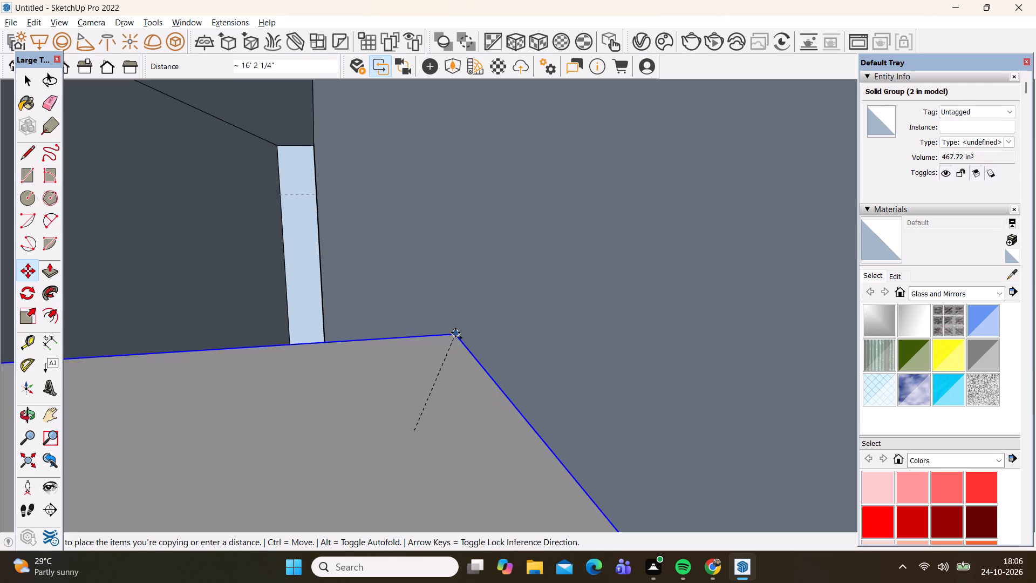
middle_drag(451, 337, 363, 379)
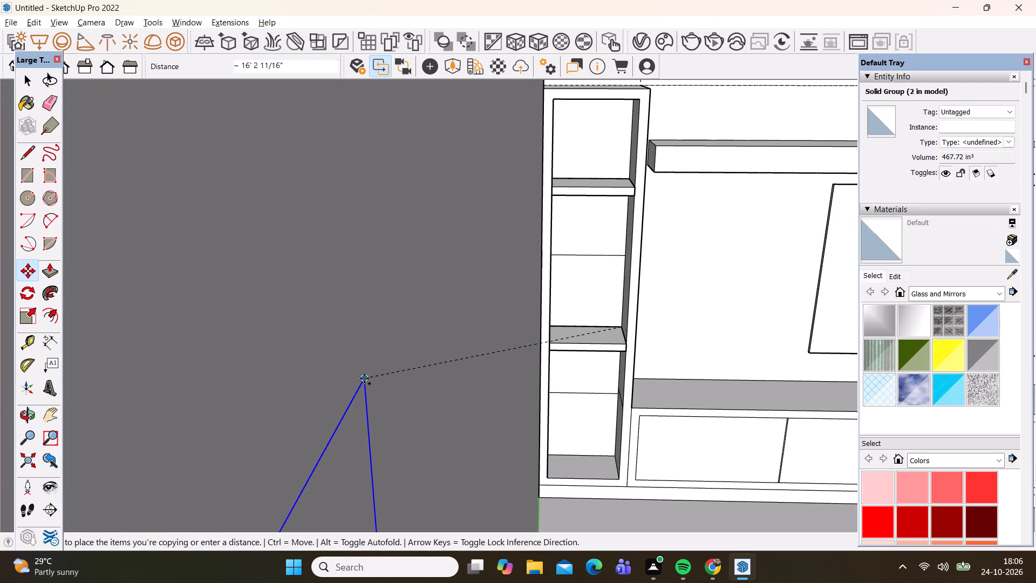
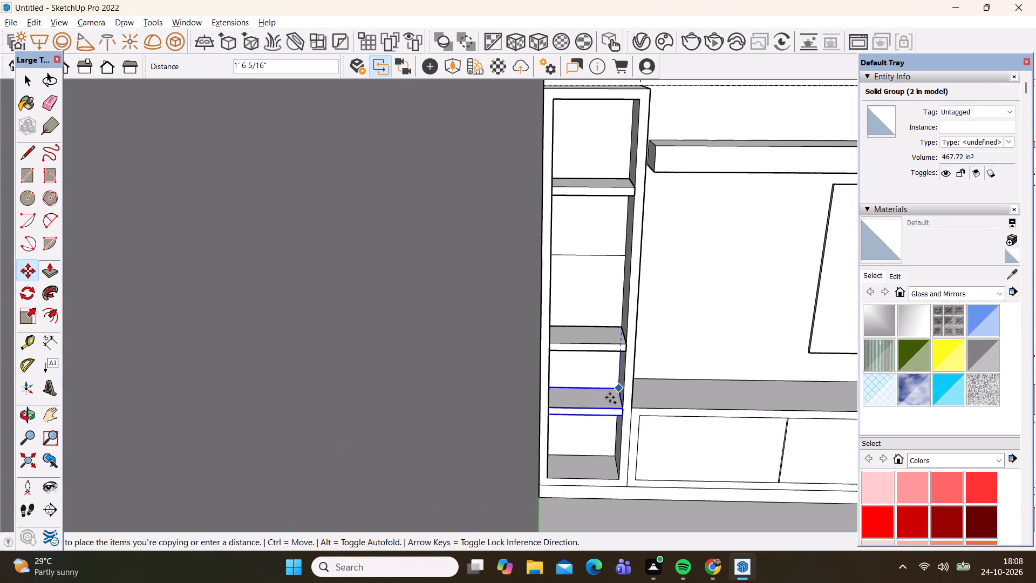
Place the shelf copy about 1' 7 7/8" lower, with its back corner on the left niche's lowest dividing line.
scroll(609, 402, up, 12)
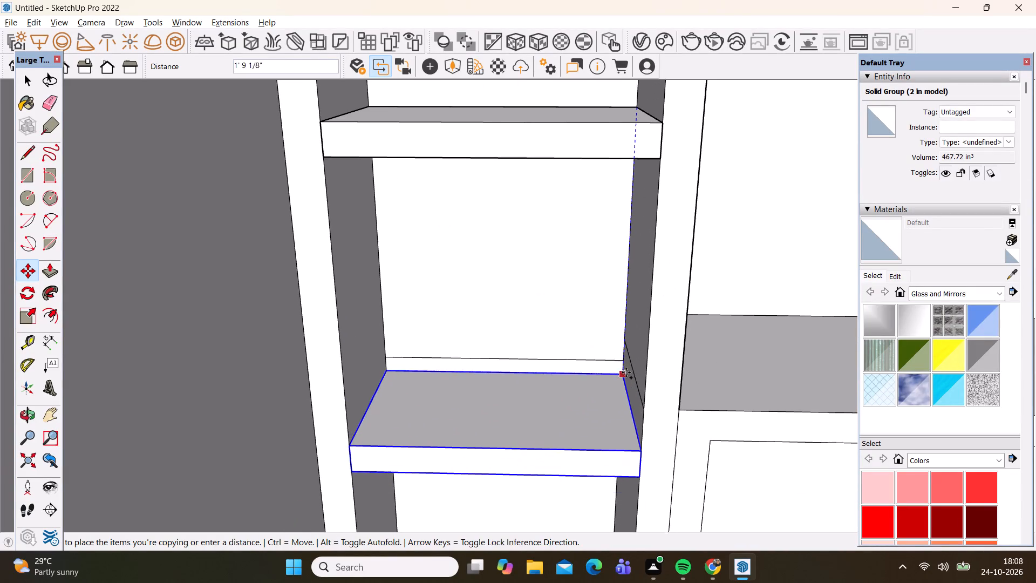
click(626, 359)
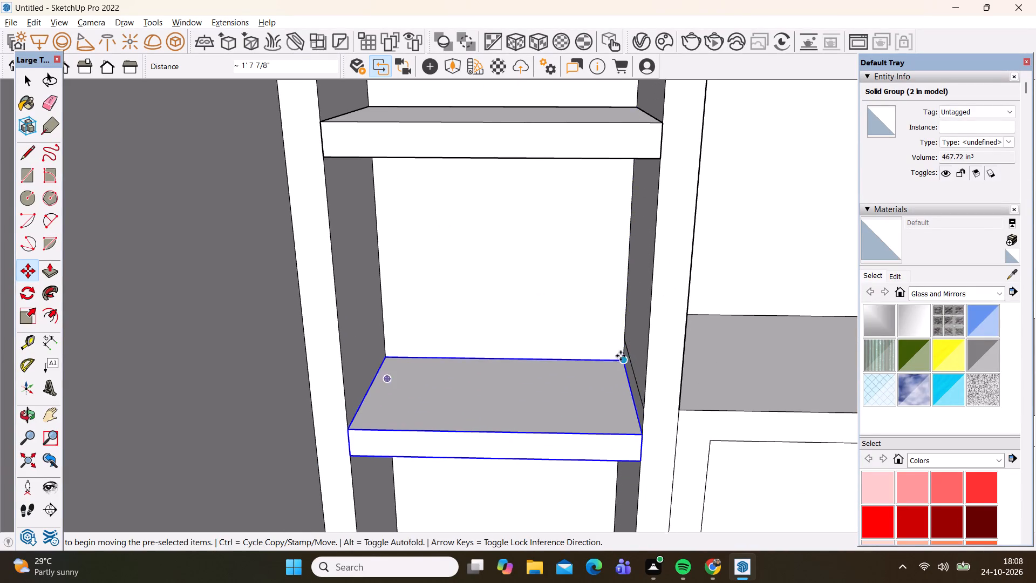
scroll(487, 296, down, 12)
key(space)
Copy the lowest shelf up by its back corner to the empty second dividing line of the left niche.
scroll(421, 327, down, 5)
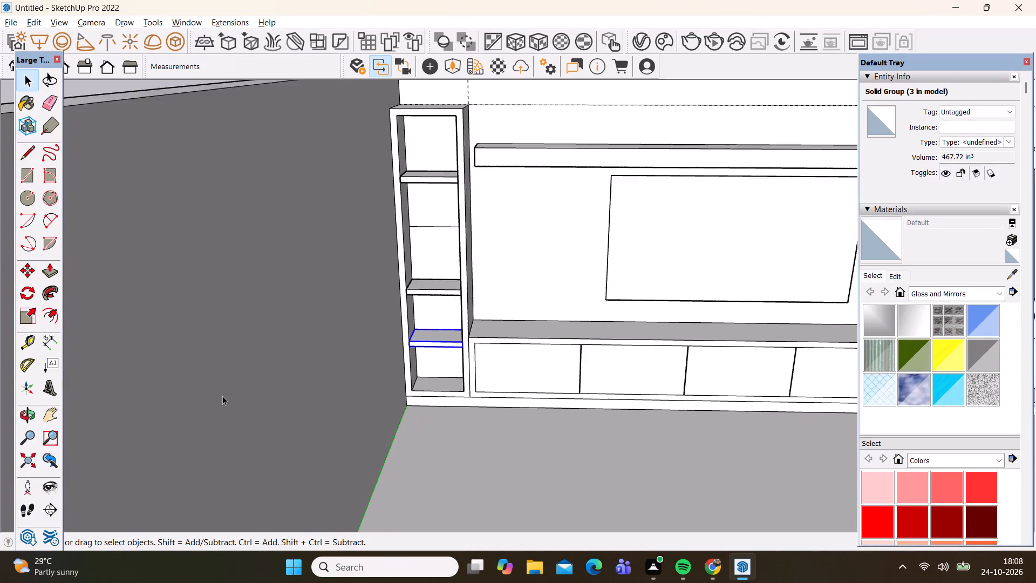
scroll(222, 396, down, 6)
scroll(346, 301, up, 2)
scroll(384, 327, up, 3)
scroll(390, 378, up, 1)
middle_drag(411, 387, 449, 387)
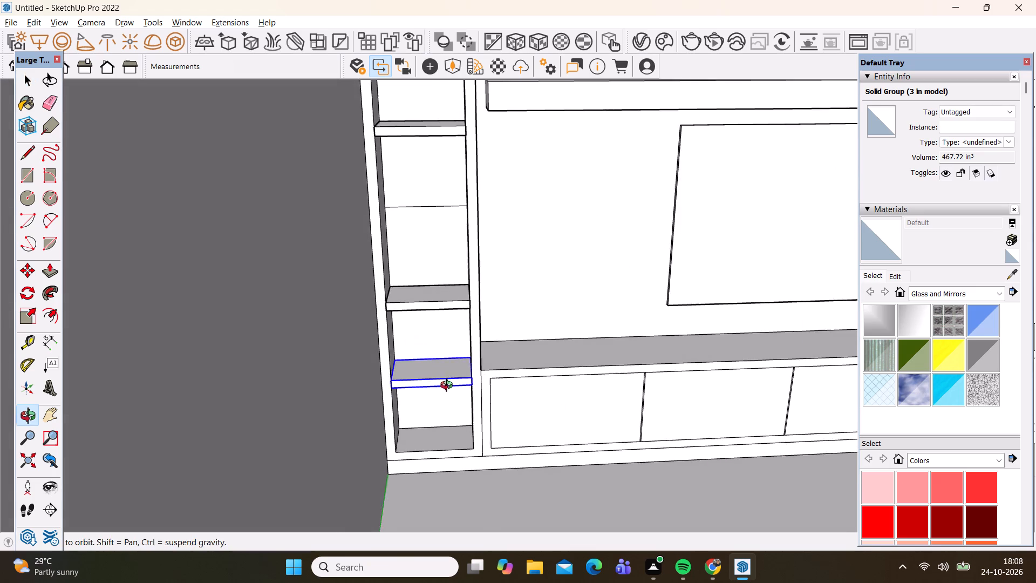
middle_drag(449, 387, 464, 377)
scroll(472, 378, up, 10)
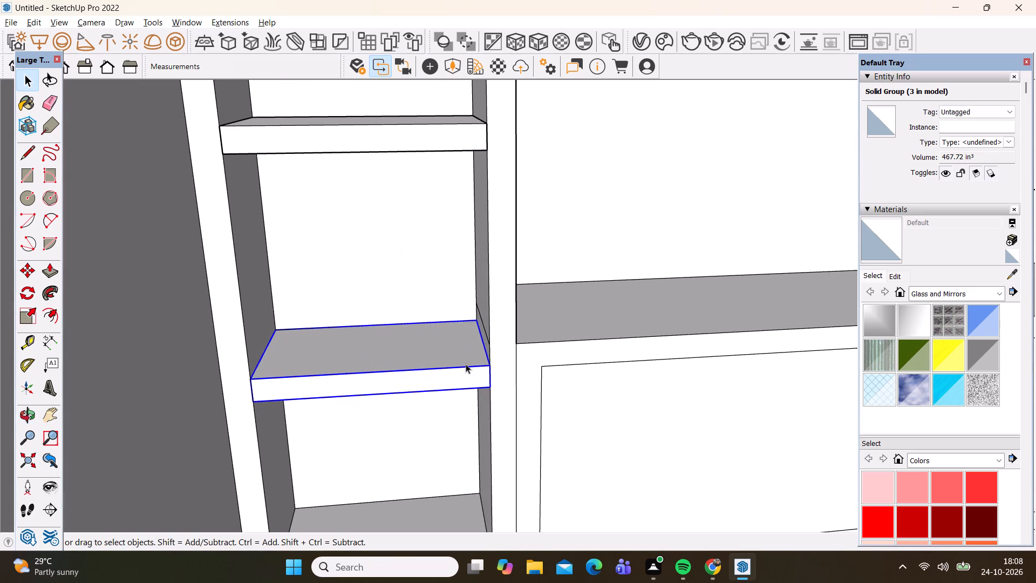
scroll(468, 363, up, 3)
middle_drag(462, 368, 481, 383)
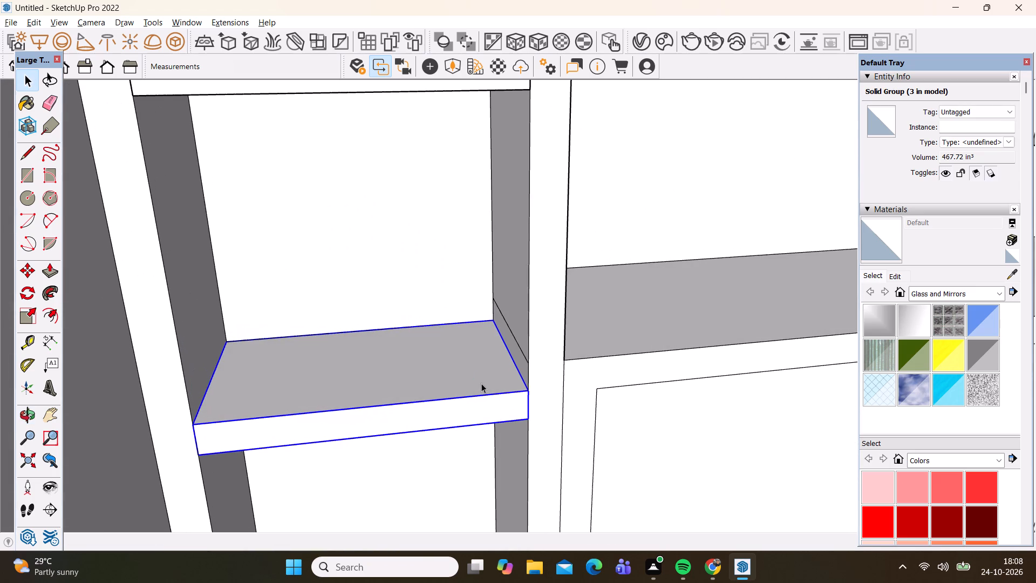
key(m)
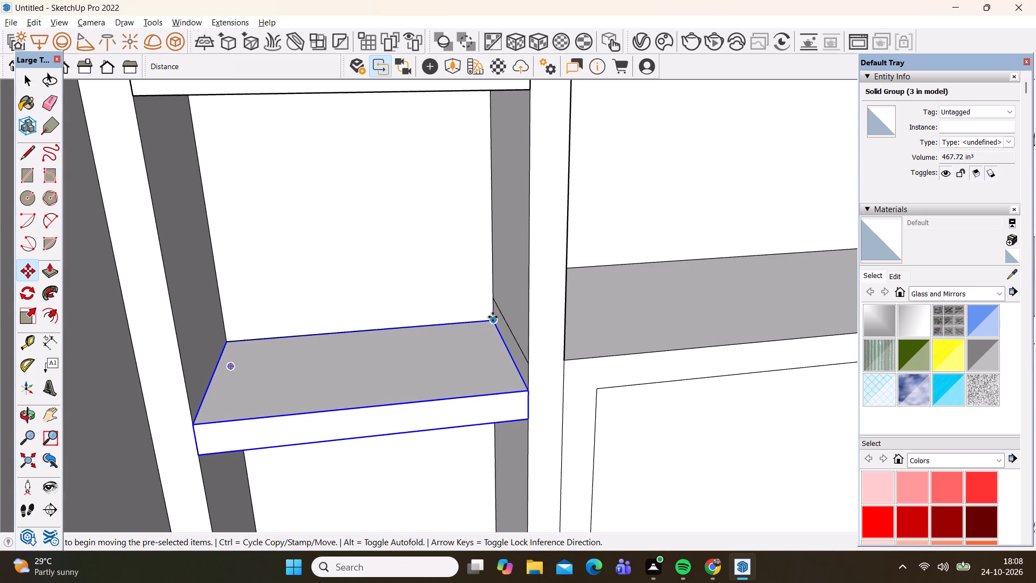
click(494, 318)
scroll(417, 227, down, 5)
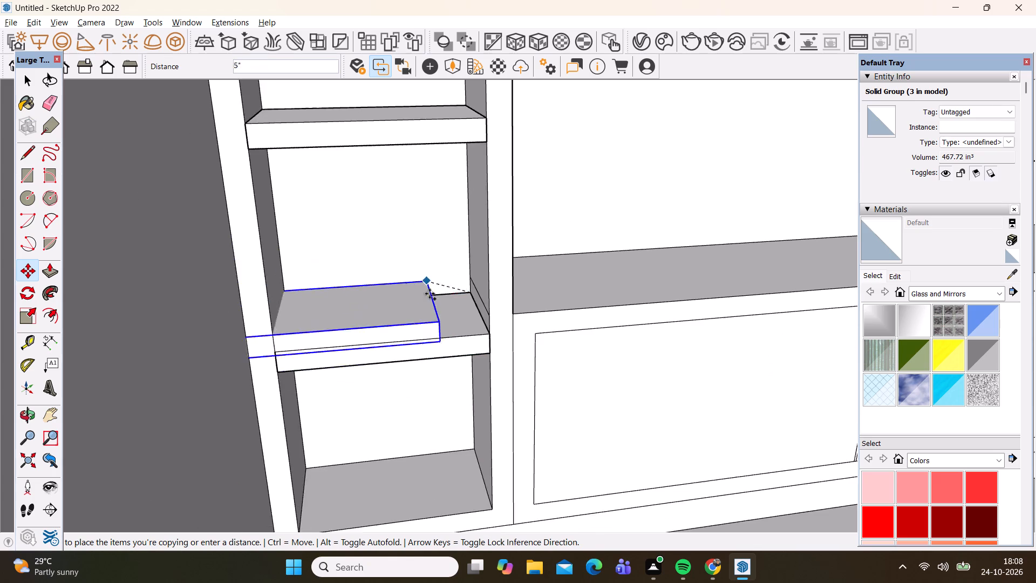
scroll(430, 294, down, 7)
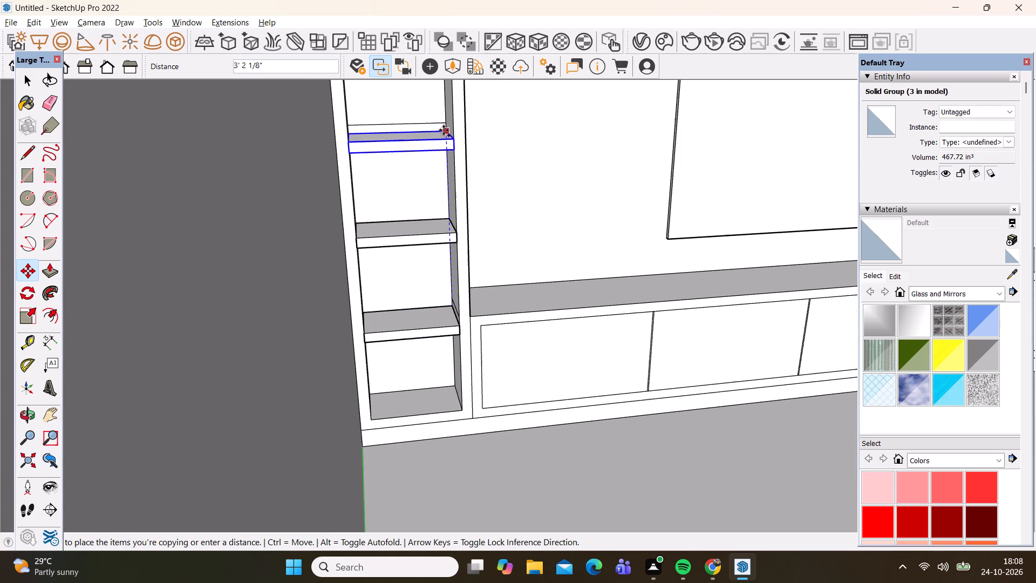
click(444, 124)
key(space)
Copy the left niche's top shelf across to the right niche, placing its back right corner on the first dividing line.
scroll(384, 317, down, 7)
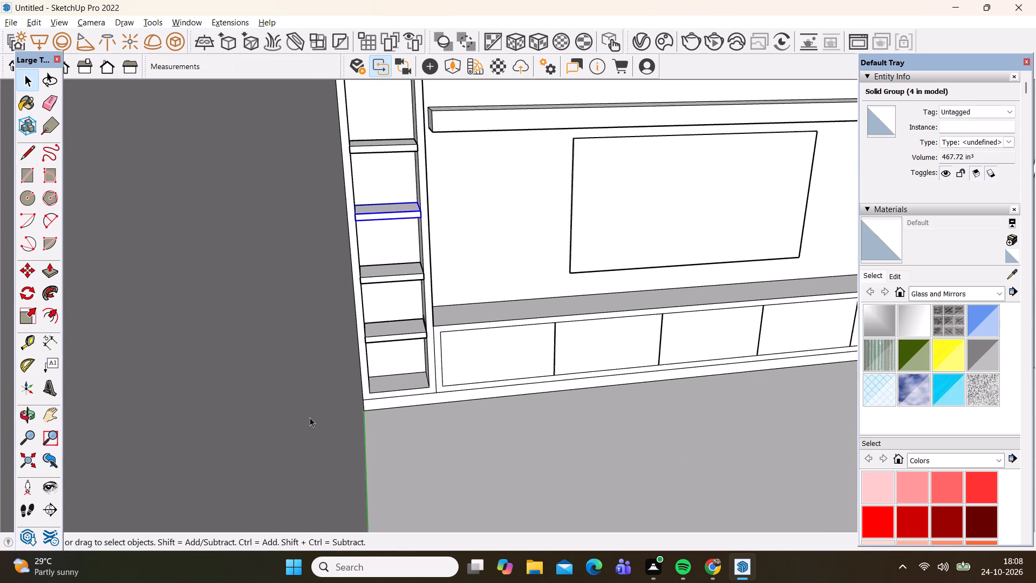
scroll(310, 417, down, 12)
middle_drag(497, 388, 389, 347)
scroll(493, 387, down, 1)
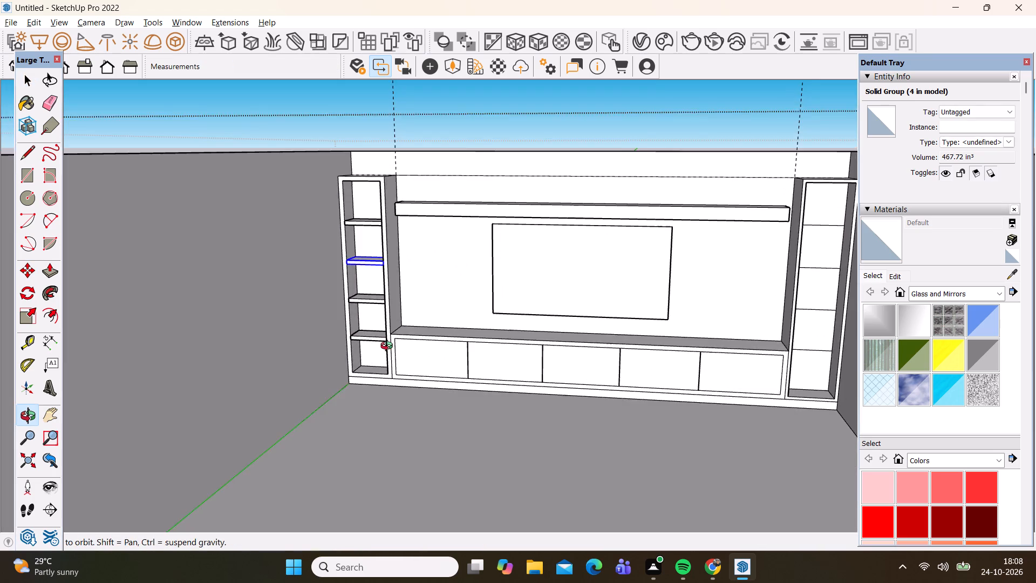
middle_drag(389, 347, 388, 347)
scroll(384, 346, down, 3)
scroll(343, 234, up, 6)
click(377, 264)
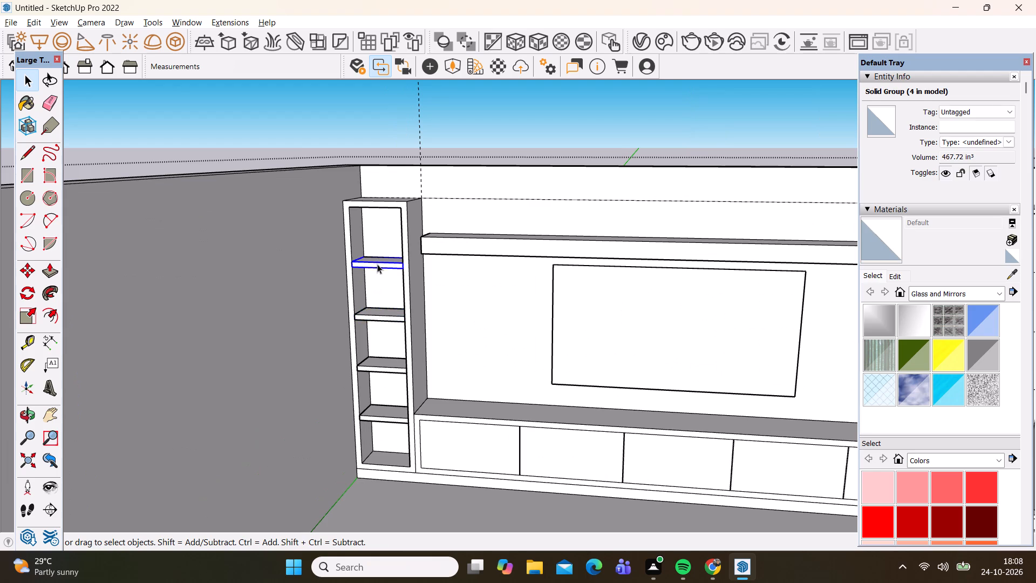
scroll(373, 282, up, 3)
middle_drag(355, 270, 447, 316)
scroll(446, 270, up, 3)
key(m)
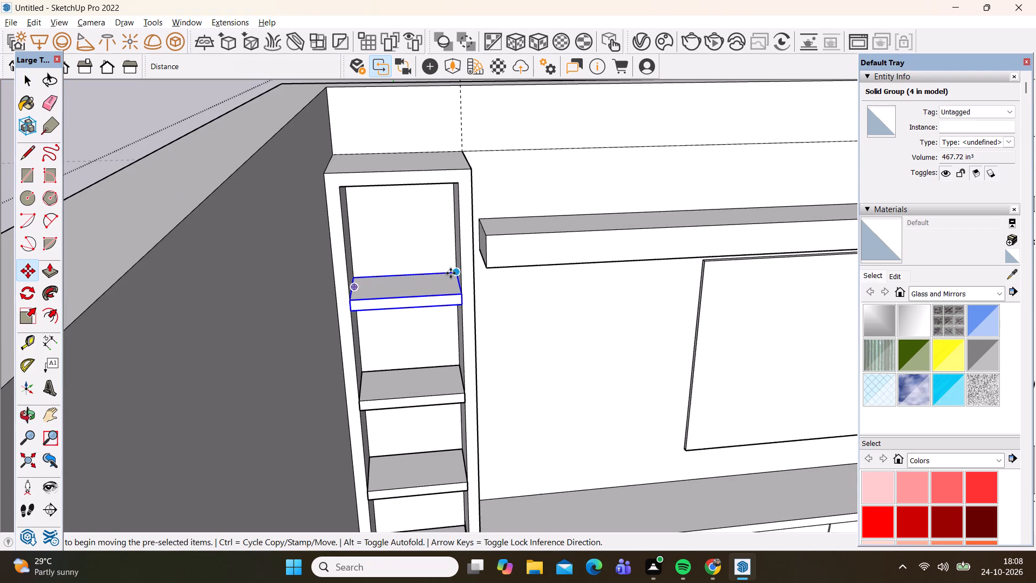
click(453, 273)
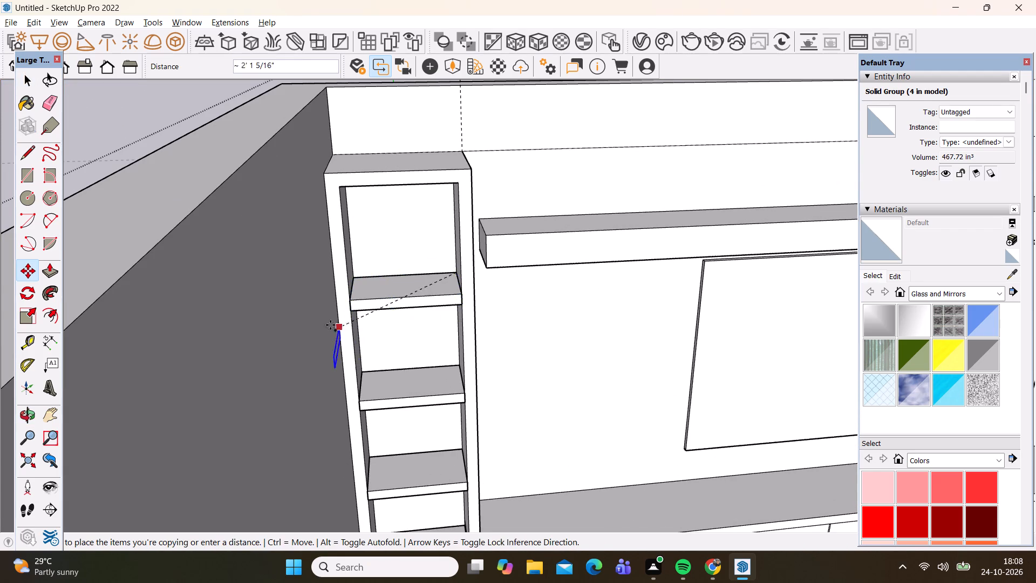
scroll(297, 317, down, 20)
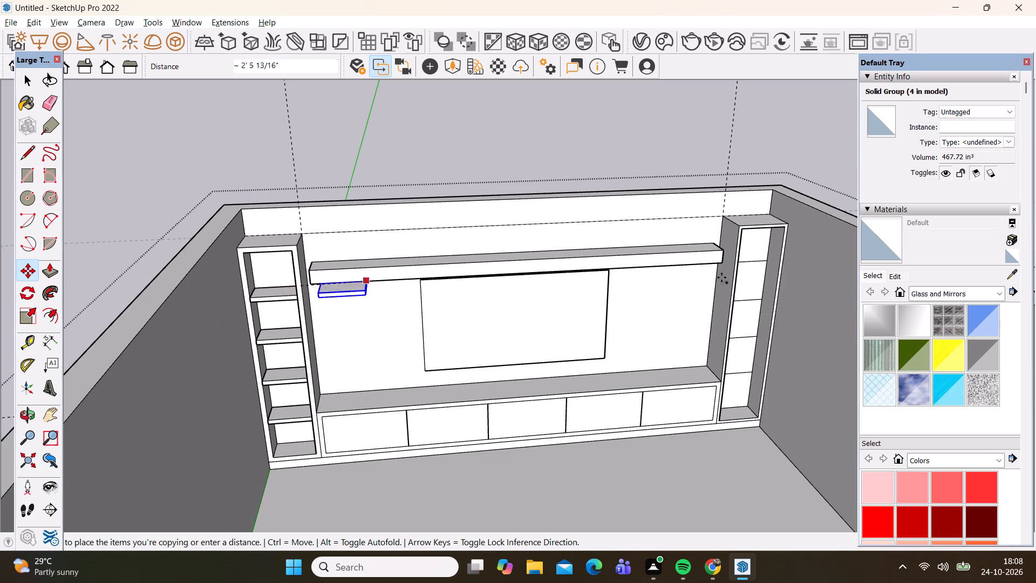
scroll(840, 276, up, 15)
scroll(717, 266, up, 1)
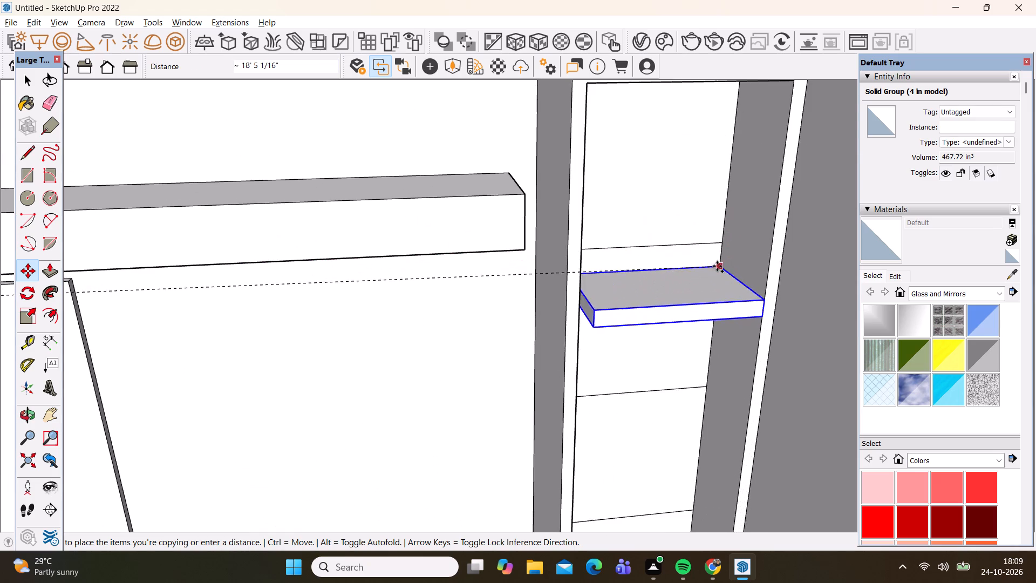
scroll(717, 266, up, 9)
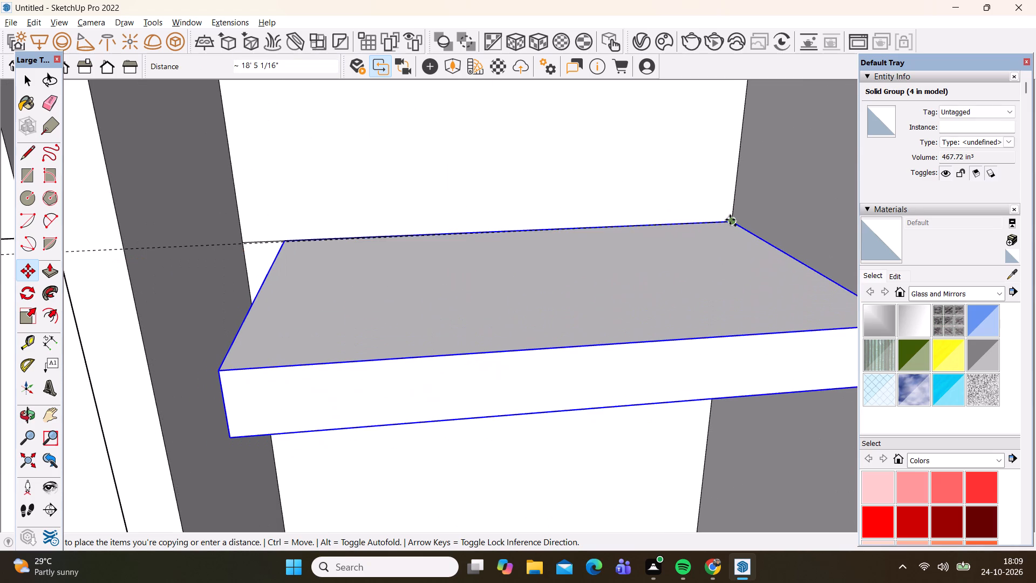
click(730, 220)
Inside the copied shelf's group, pull its left end face out about 1 5/8" to reach the right niche's side panel.
middle_drag(346, 318, 380, 317)
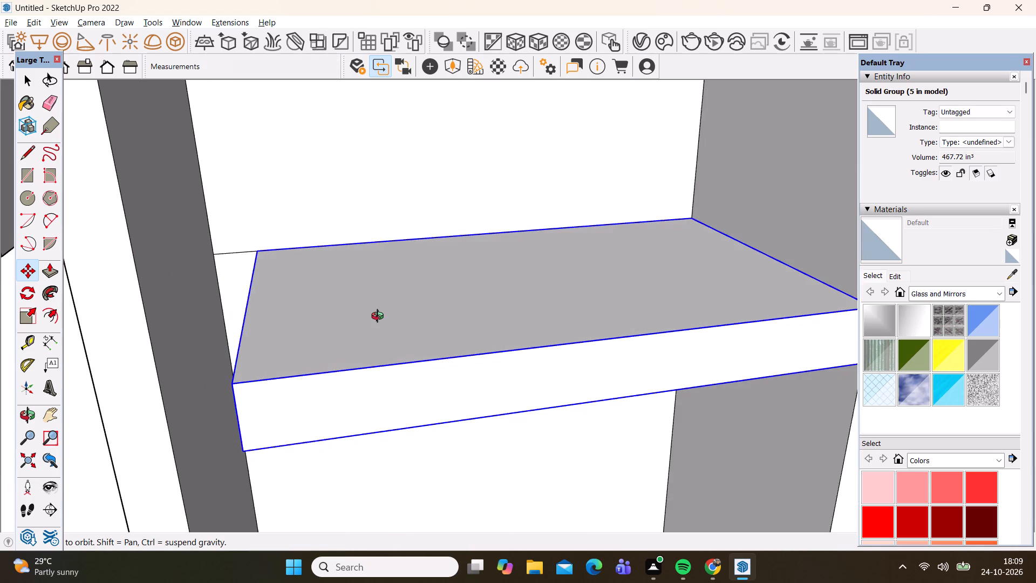
middle_drag(380, 317, 399, 324)
scroll(155, 371, up, 4)
middle_drag(202, 395, 247, 407)
key(space)
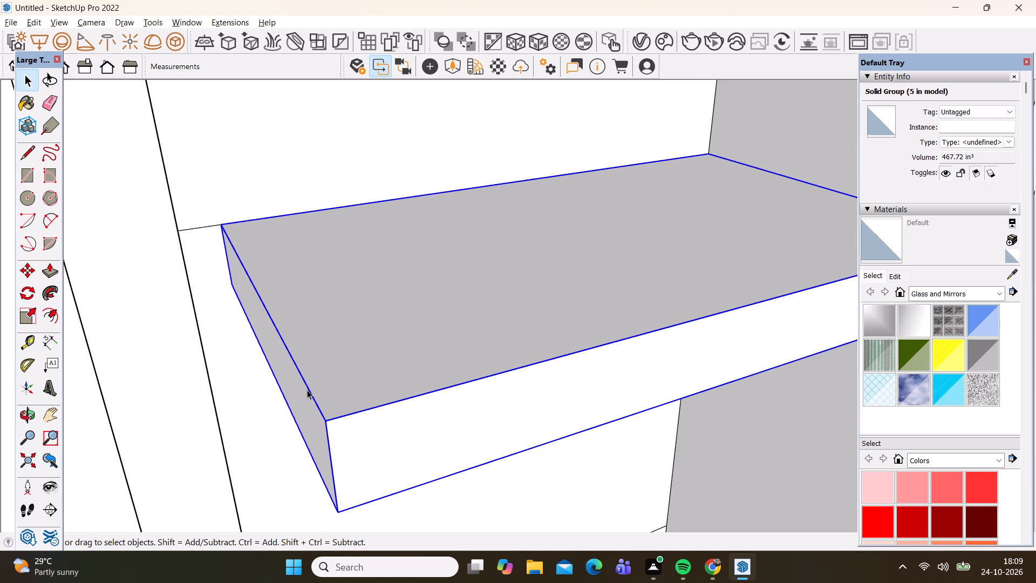
double_click(297, 401)
key(p)
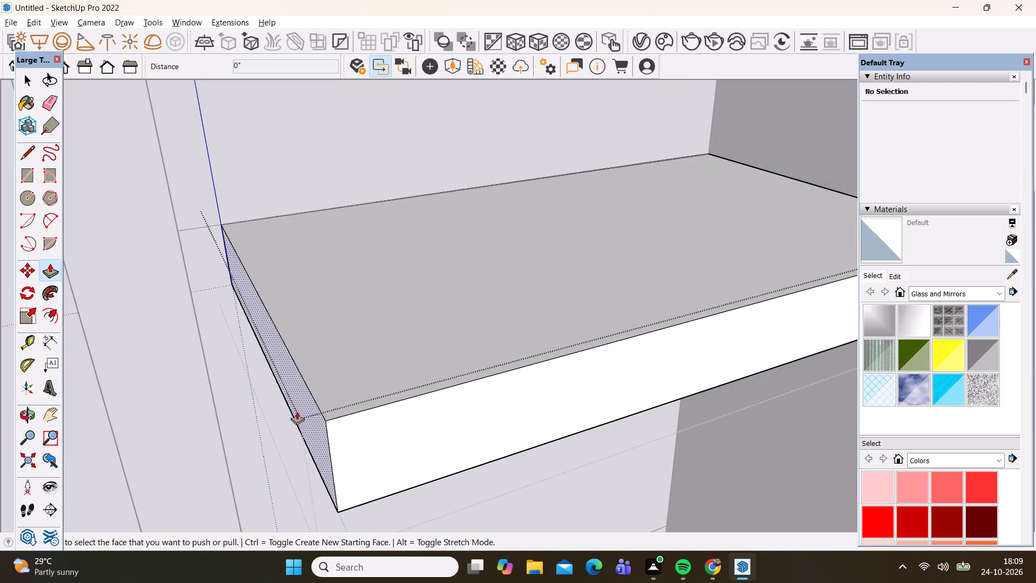
click(306, 423)
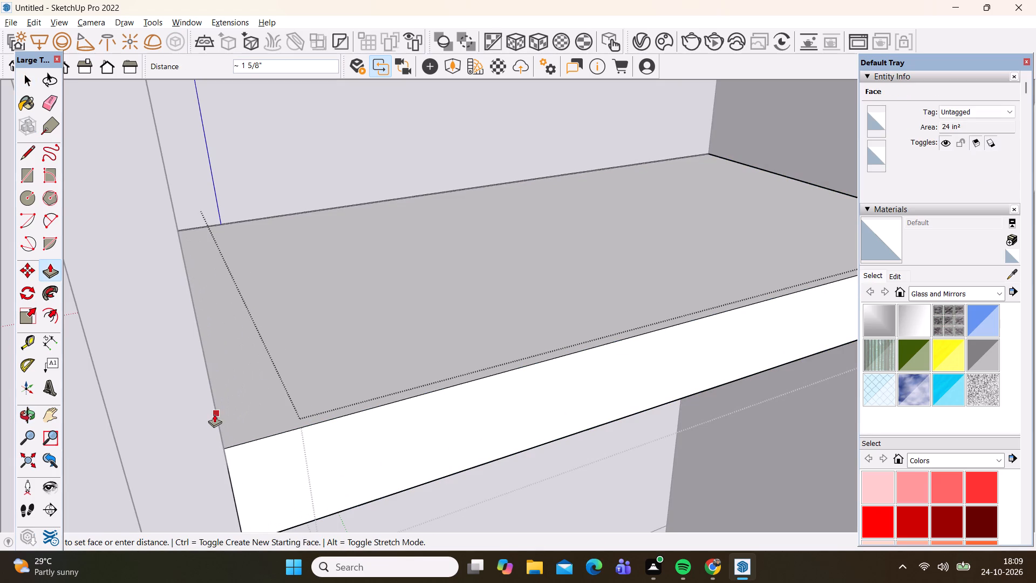
click(219, 411)
key(space)
scroll(206, 327, down, 8)
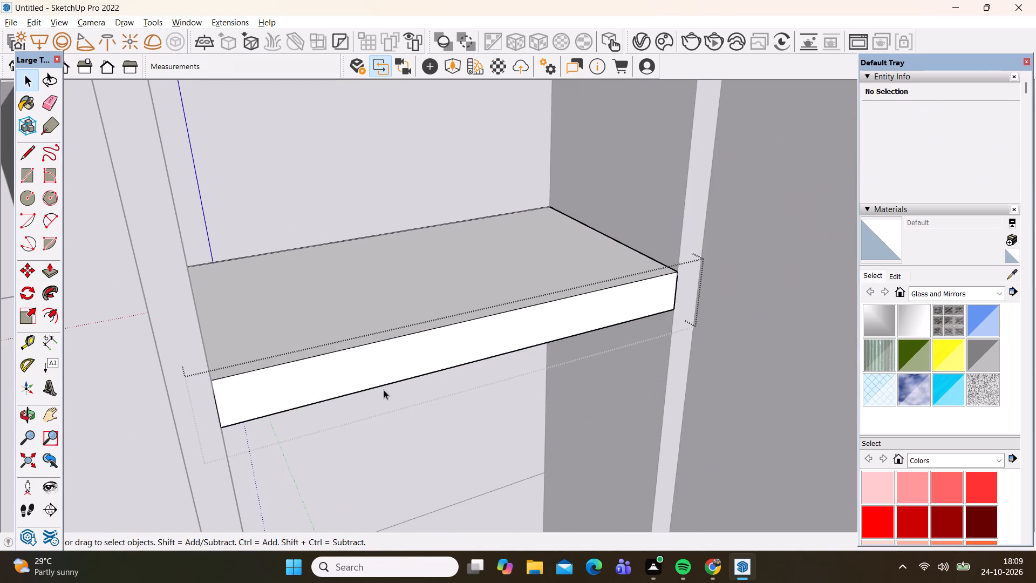
middle_drag(393, 394, 283, 393)
click(293, 394)
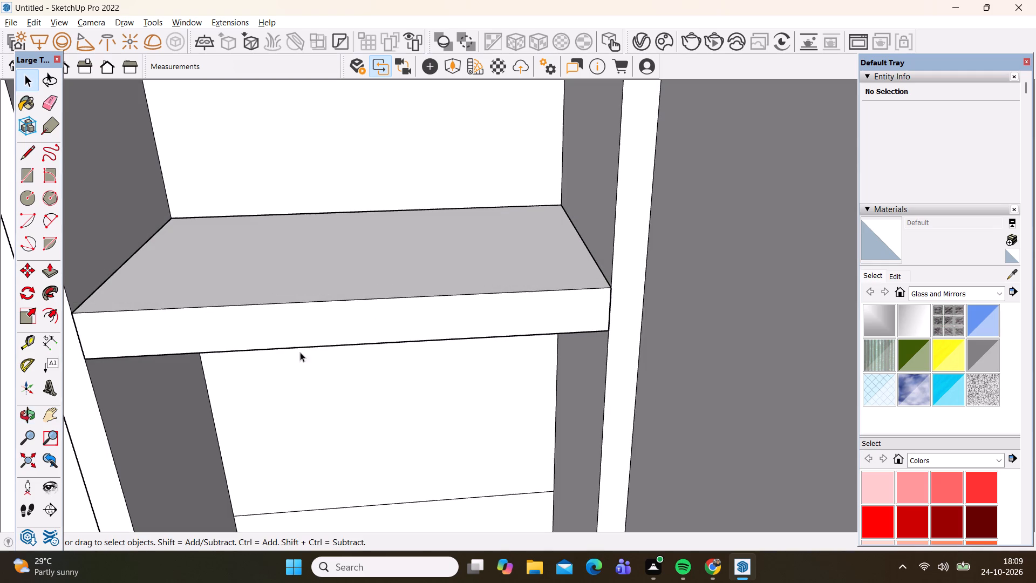
Copy the widened shelf about 1' 8 1/4" down from its back corner to the right niche's second dividing line.
click(308, 329)
key(m)
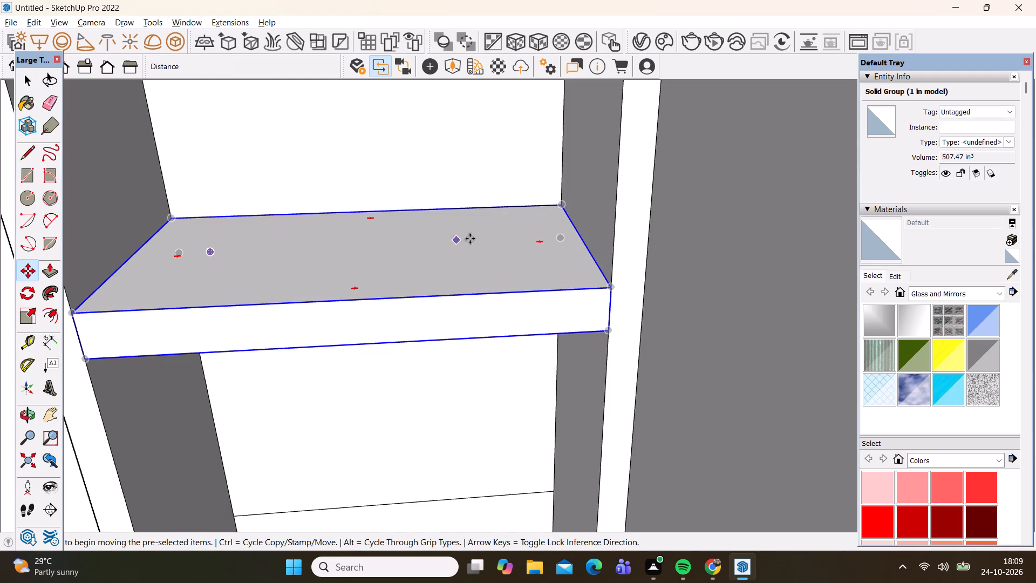
click(563, 205)
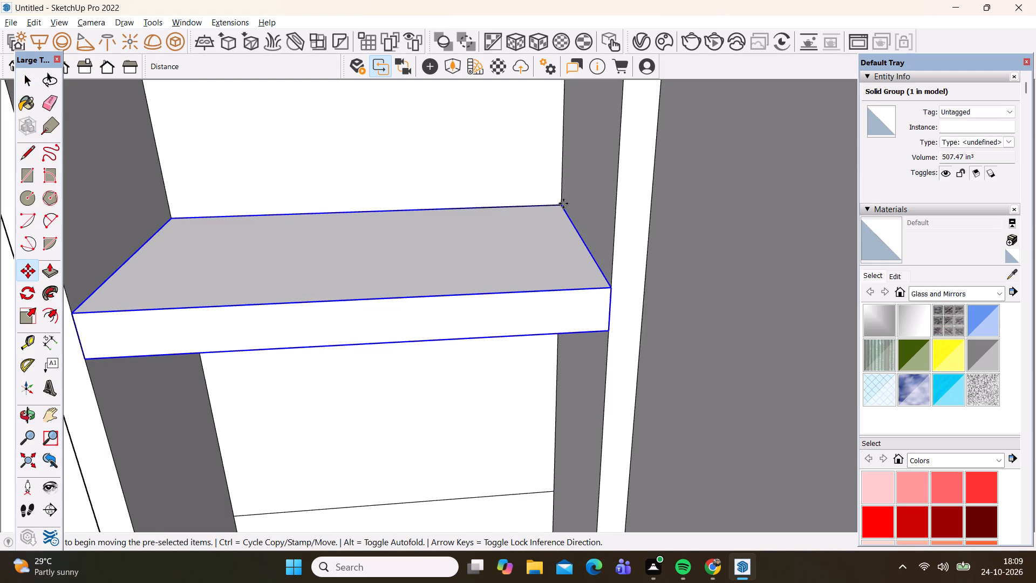
scroll(496, 205, down, 10)
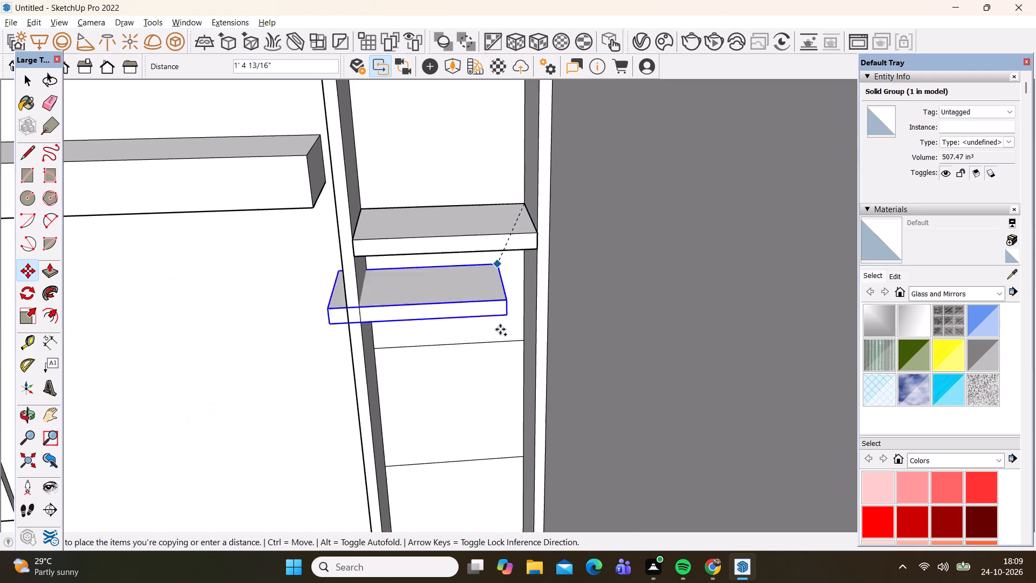
scroll(521, 369, up, 8)
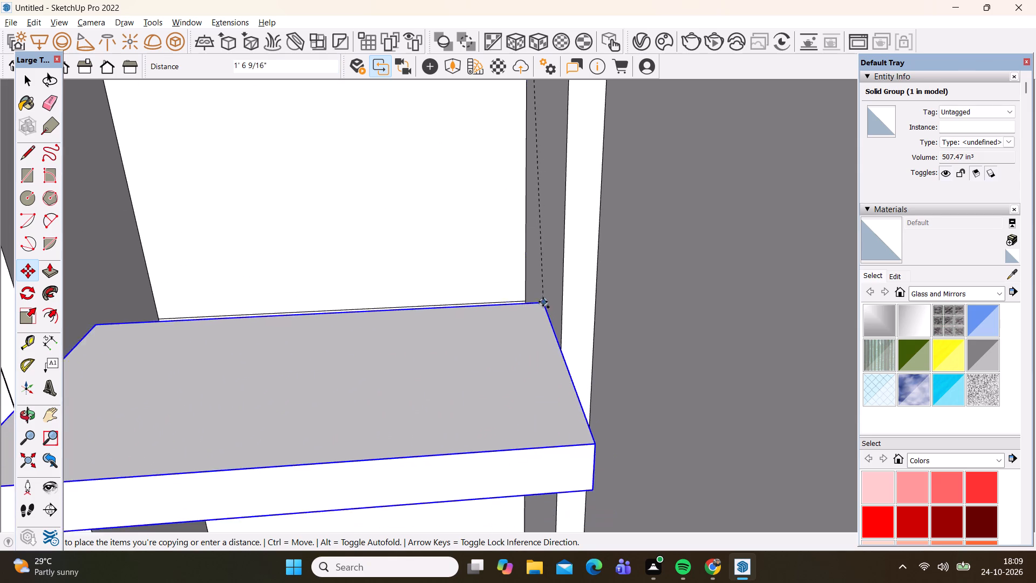
click(526, 302)
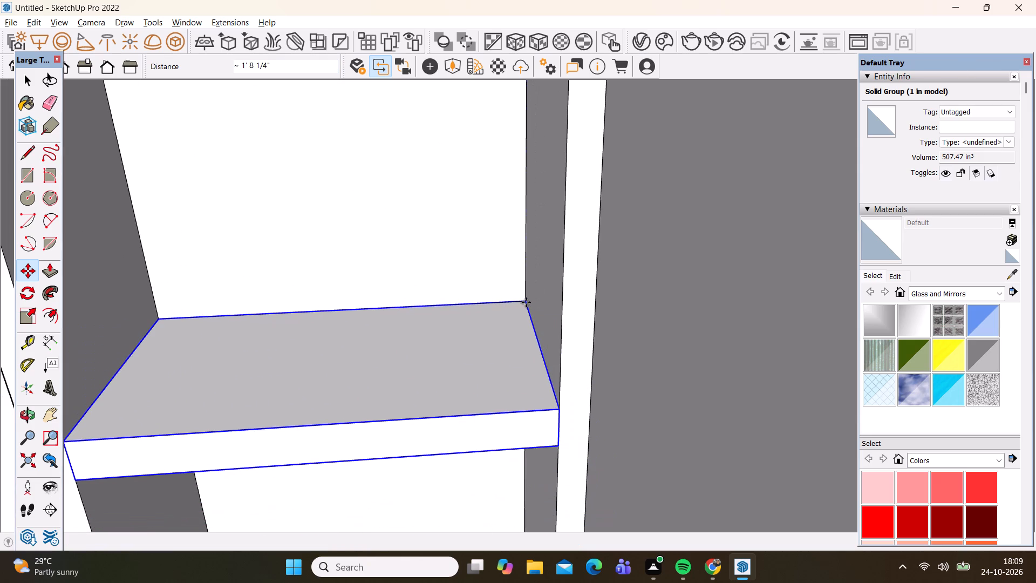
Copy the right niche's second shelf about 1' 8 1/4" down from its back corner to the third dividing line.
click(526, 302)
scroll(494, 232, down, 4)
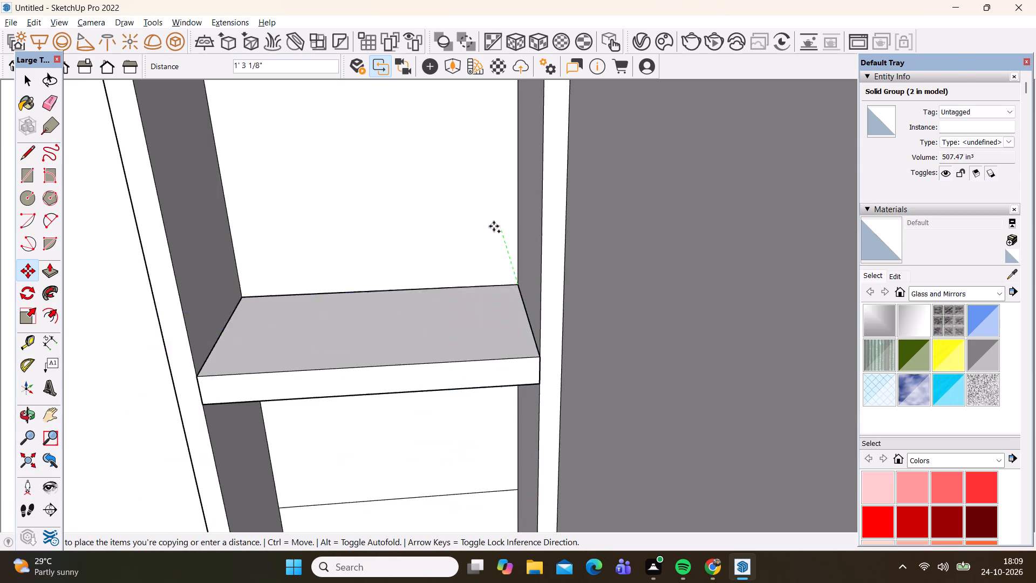
scroll(494, 226, down, 8)
scroll(461, 383, up, 8)
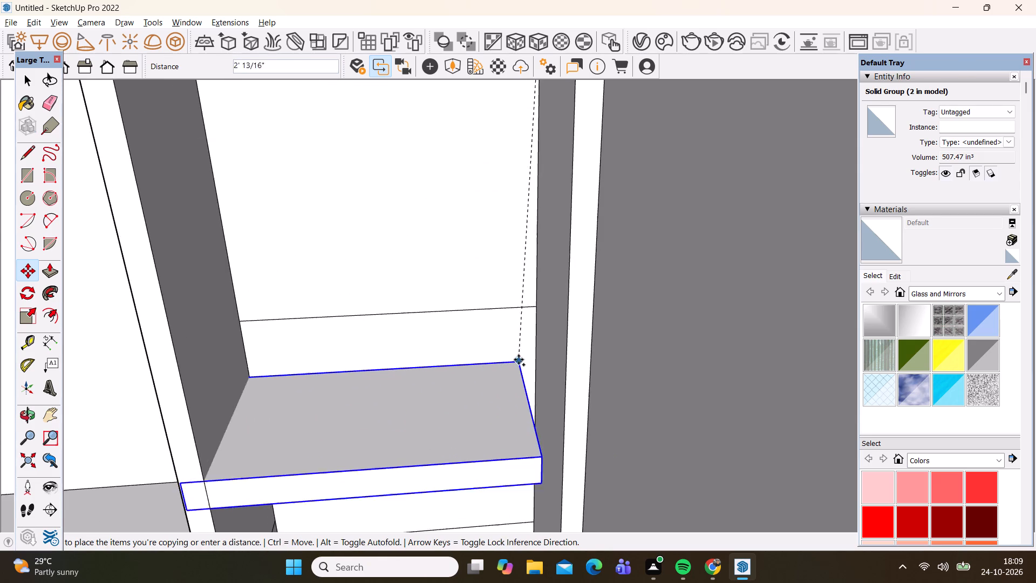
scroll(519, 360, up, 3)
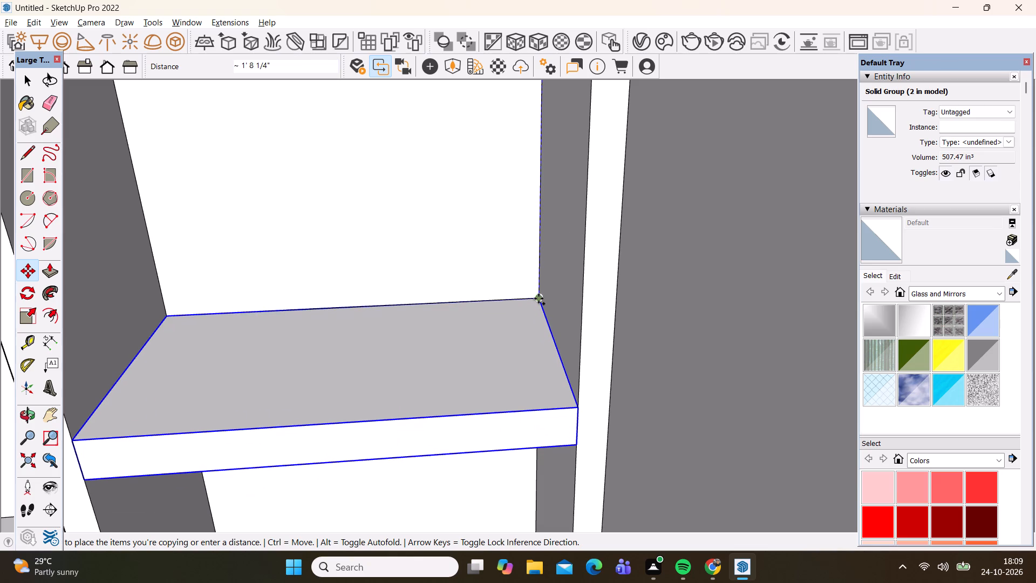
click(539, 299)
Copy the right niche's third shelf about 1' 8 1/4" down from its back corner to the lowest dividing line.
click(537, 299)
scroll(493, 249, down, 2)
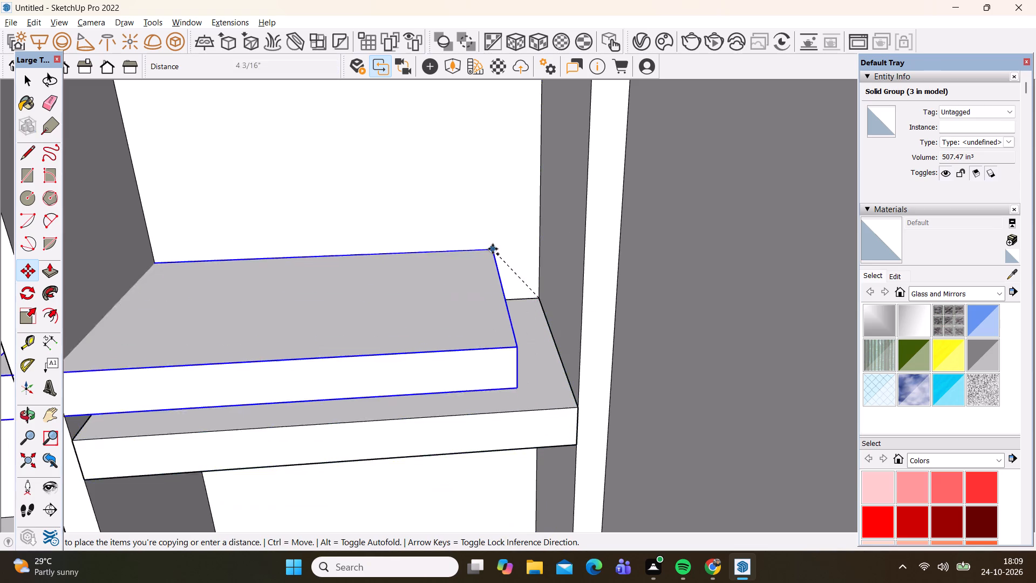
scroll(493, 249, down, 10)
scroll(483, 408, up, 9)
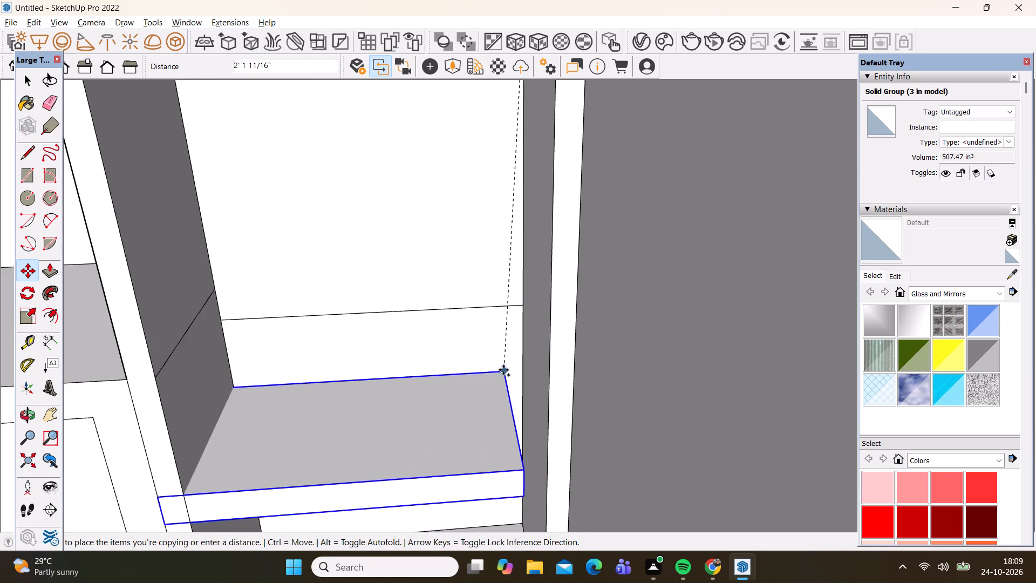
scroll(503, 370, up, 2)
click(527, 294)
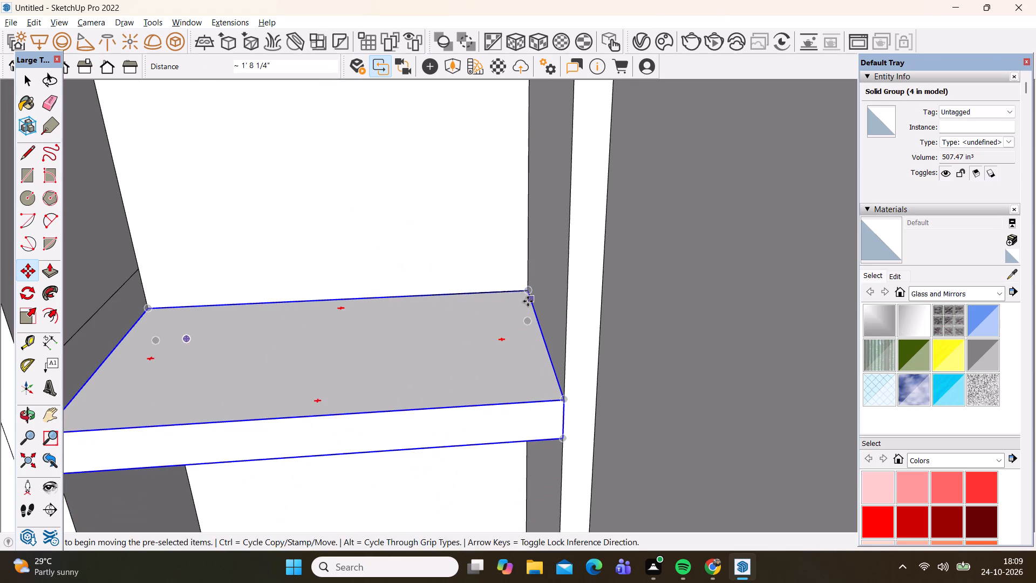
key(space)
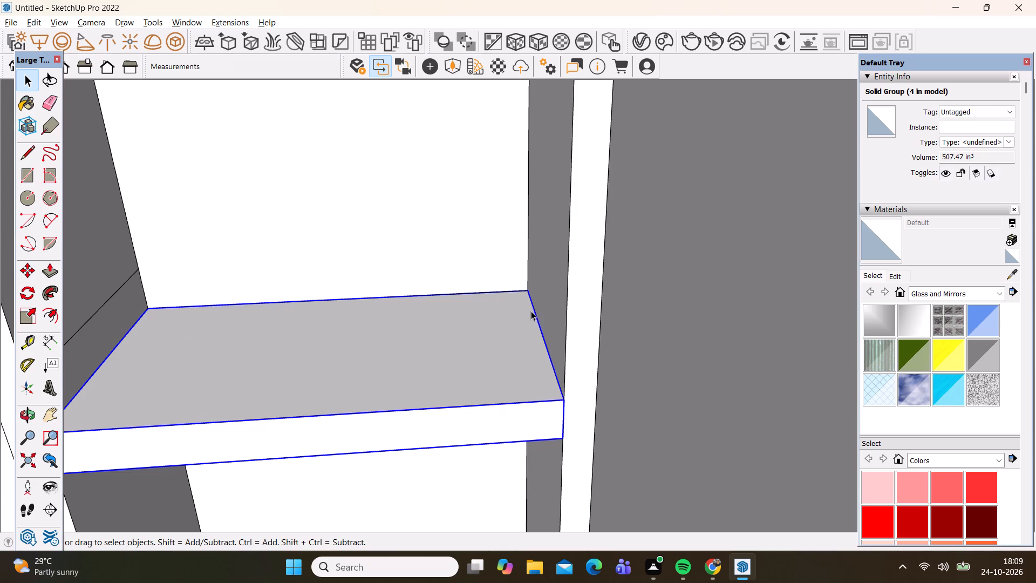
Push the middle front panel of the lower cabinet inward about 1' 5 5/16" to form an open recess.
scroll(534, 250, down, 9)
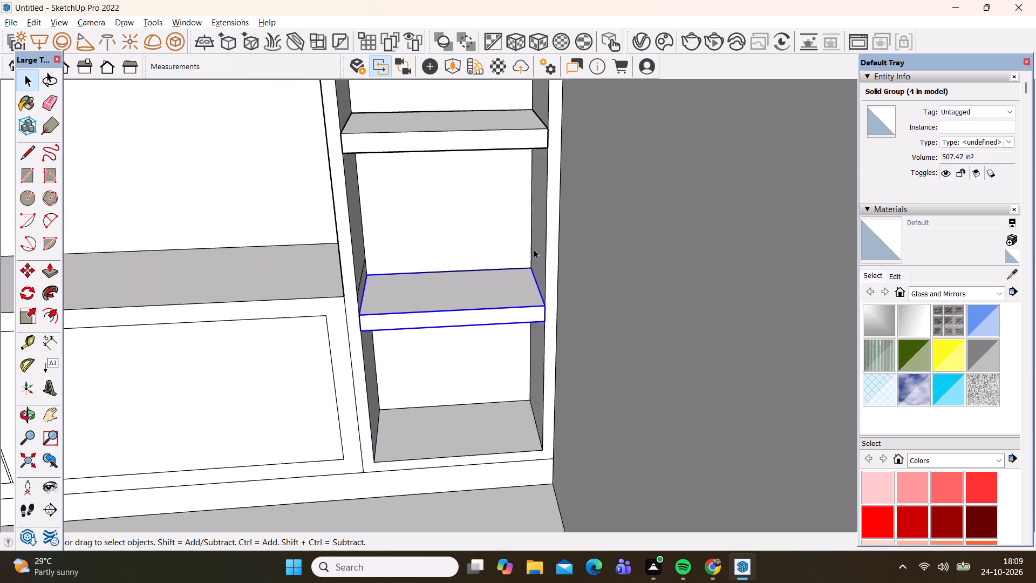
scroll(534, 249, down, 3)
key(space)
scroll(503, 352, down, 11)
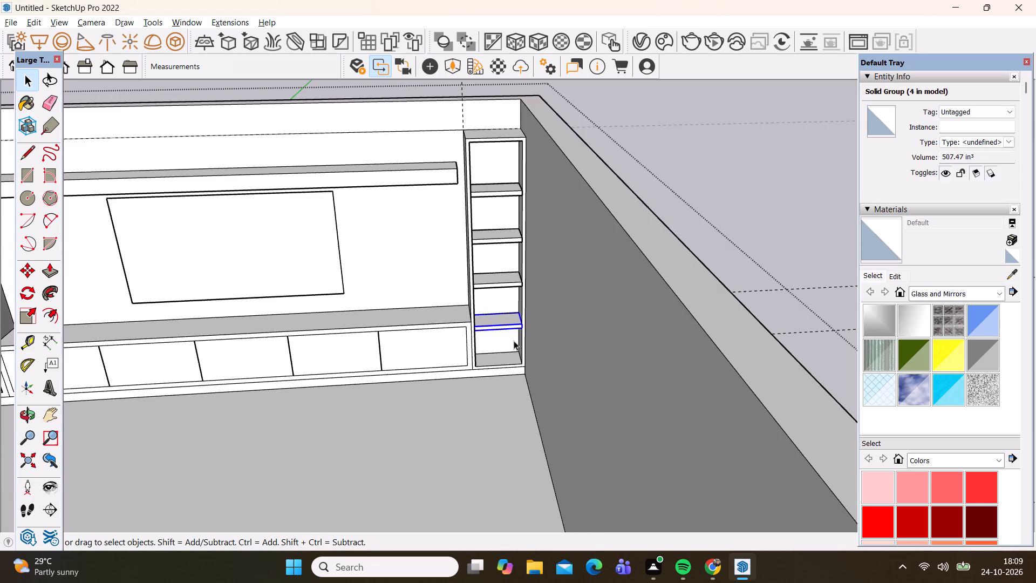
scroll(514, 341, down, 1)
scroll(452, 364, down, 3)
scroll(264, 369, up, 2)
scroll(312, 374, up, 3)
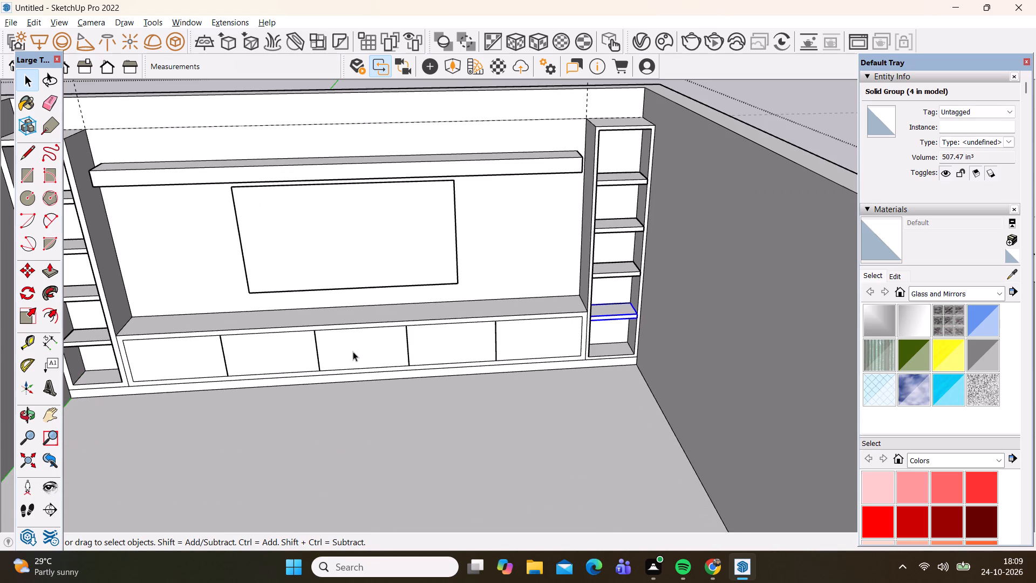
click(353, 351)
key(p)
click(351, 351)
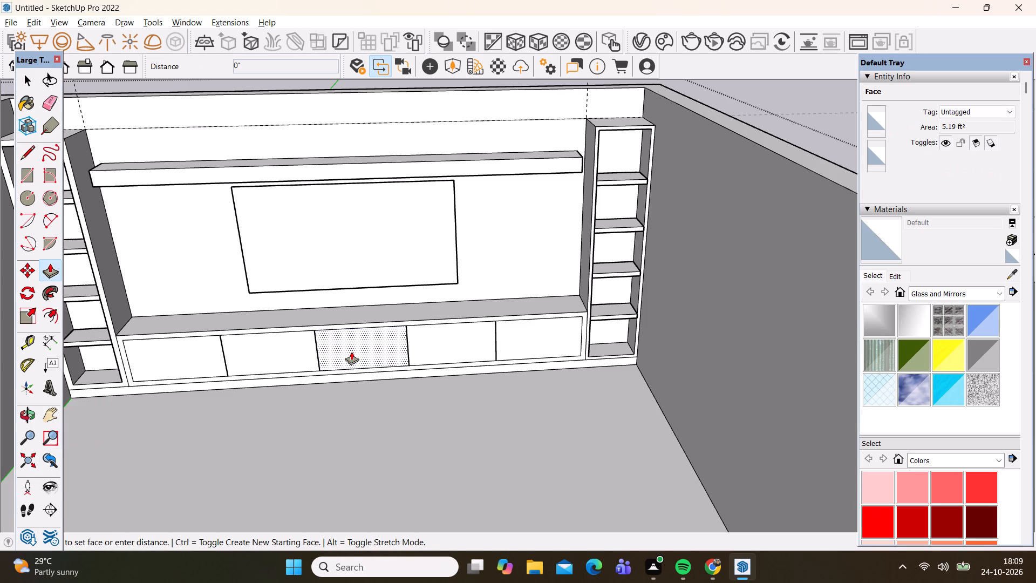
scroll(356, 347, up, 3)
middle_drag(356, 350, 358, 299)
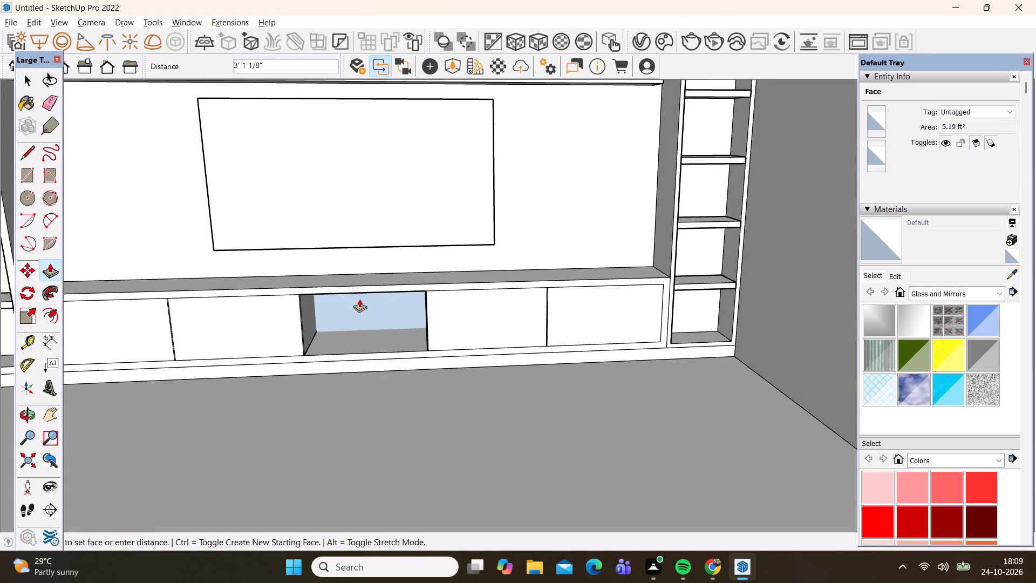
click(359, 315)
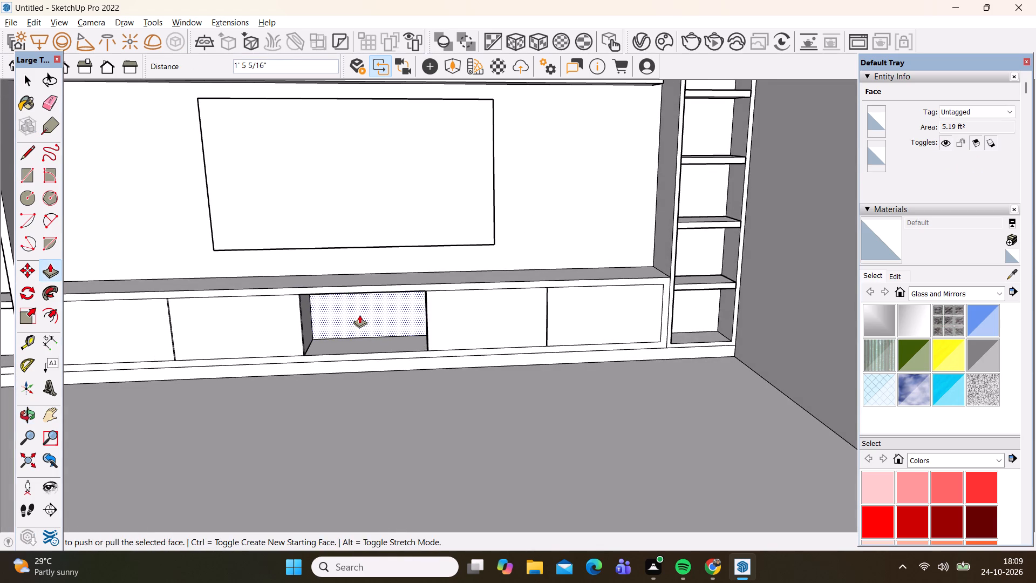
key(space)
Delete all construction guides from the model.
scroll(332, 330, down, 10)
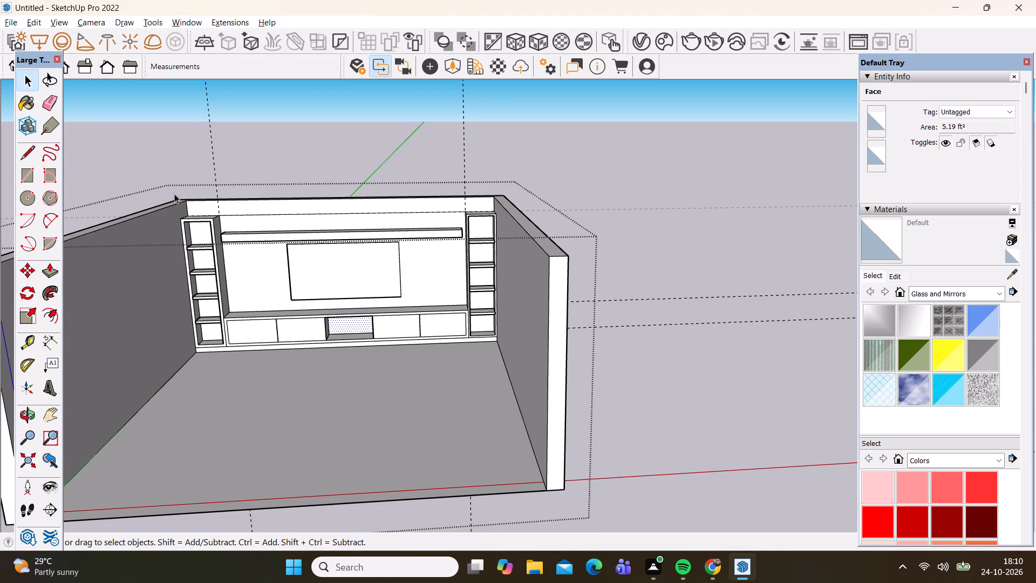
scroll(172, 197, up, 6)
scroll(281, 233, down, 5)
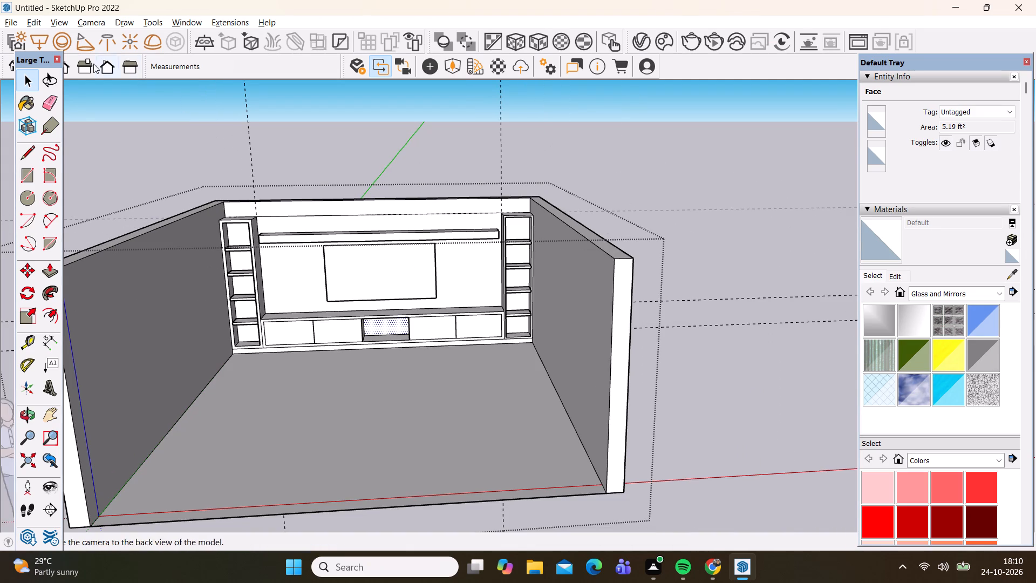
click(35, 23)
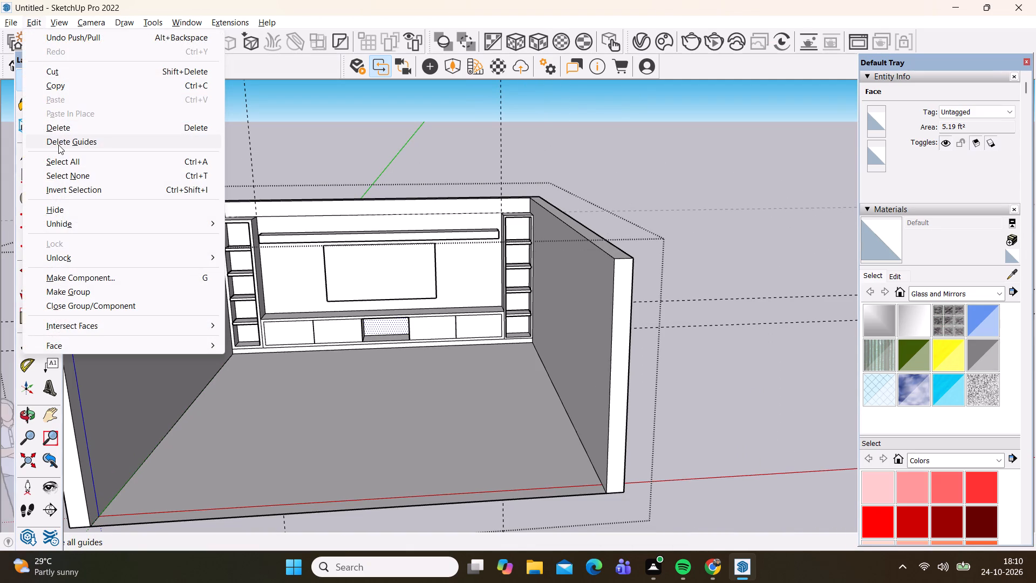
click(59, 145)
Examine the back wall unit up close, including its lower cabinet recess, raised wall panel and side niches.
scroll(289, 296, up, 1)
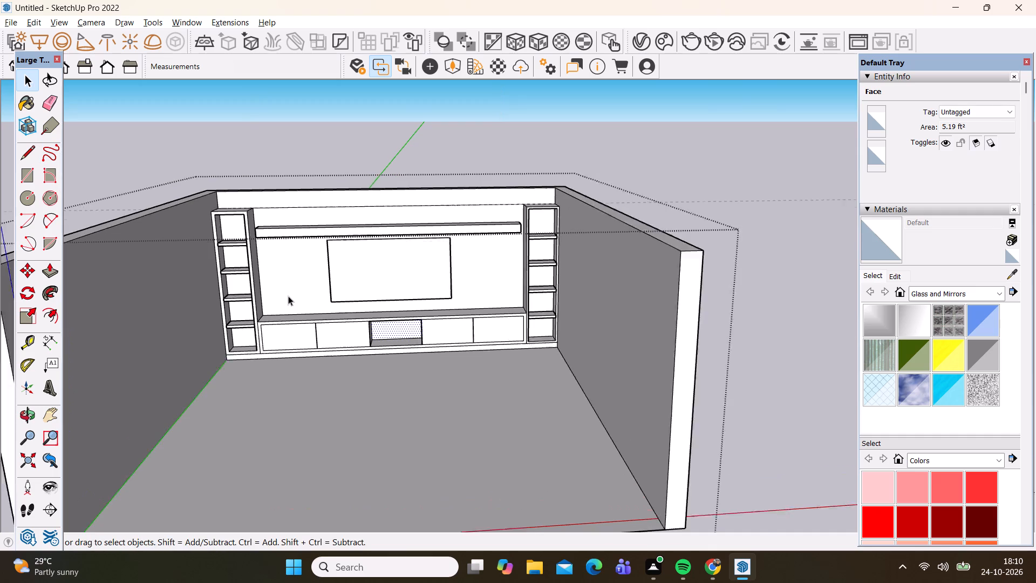
scroll(288, 296, up, 1)
scroll(229, 366, up, 2)
scroll(275, 352, up, 8)
scroll(461, 335, down, 3)
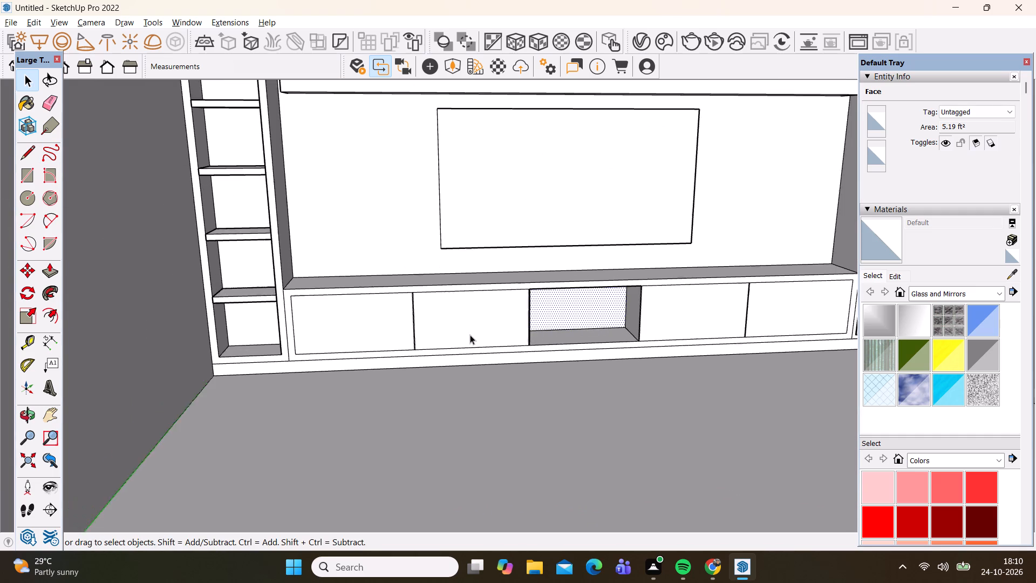
scroll(470, 335, down, 8)
scroll(386, 221, up, 5)
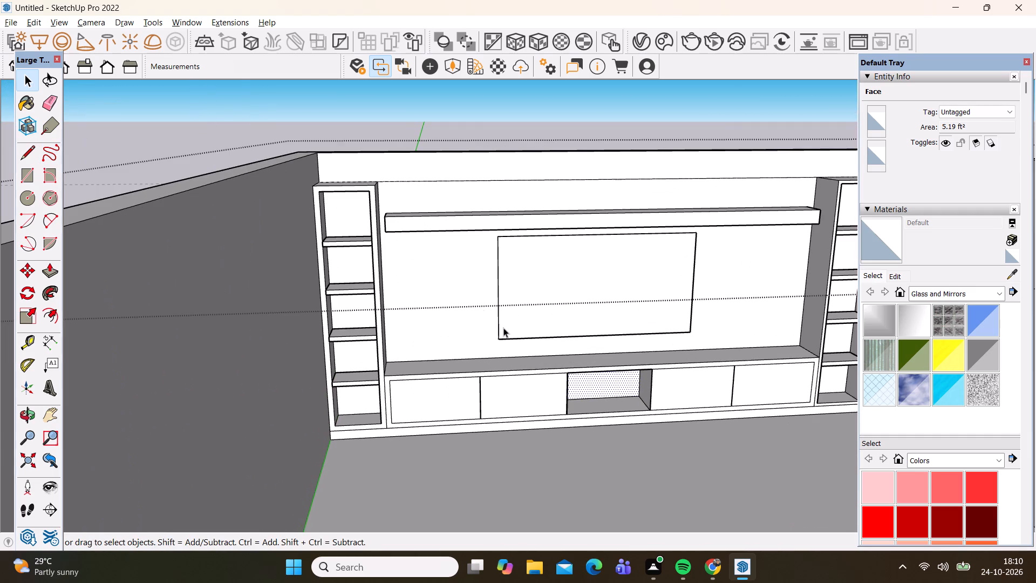
scroll(400, 314, down, 5)
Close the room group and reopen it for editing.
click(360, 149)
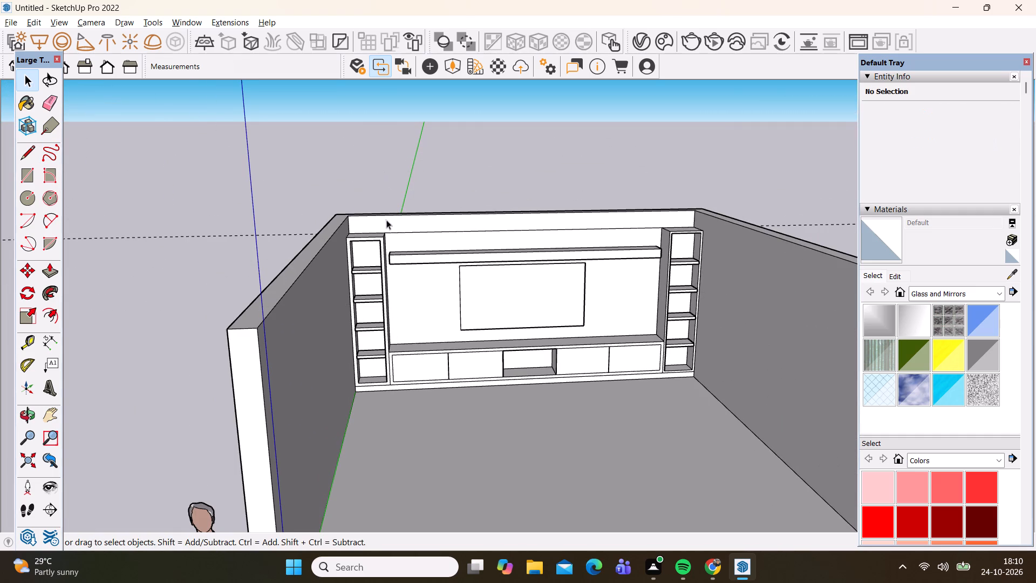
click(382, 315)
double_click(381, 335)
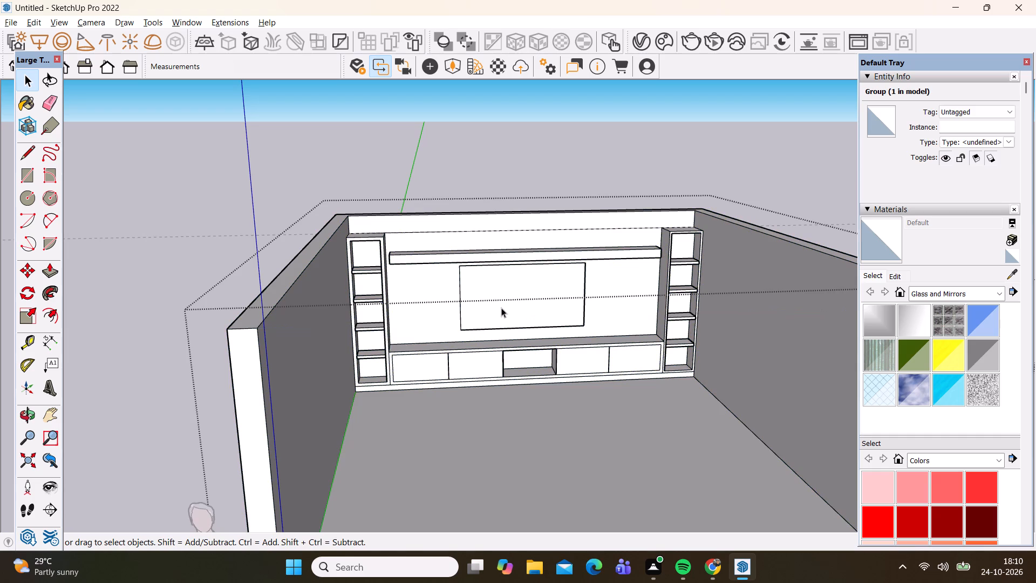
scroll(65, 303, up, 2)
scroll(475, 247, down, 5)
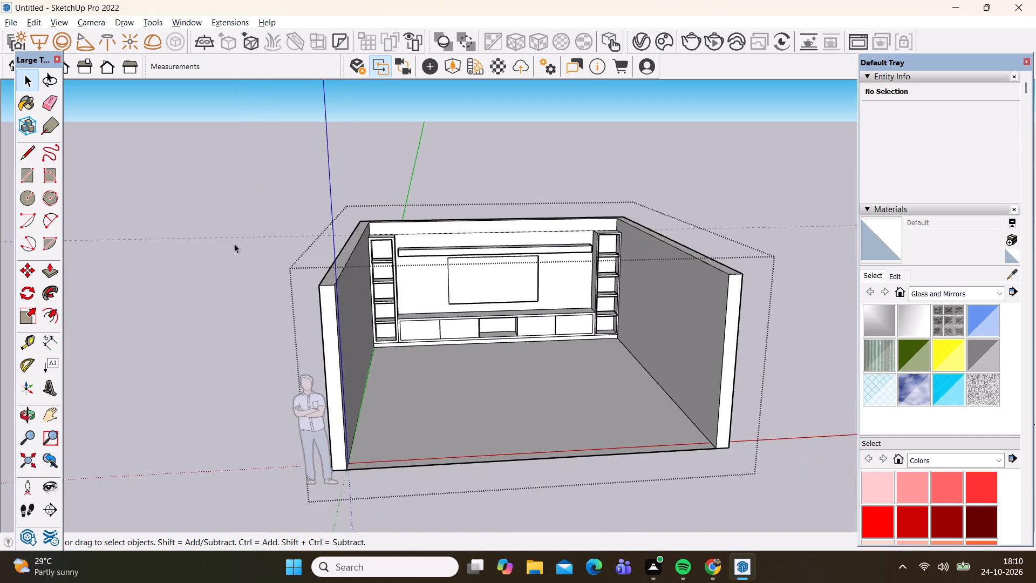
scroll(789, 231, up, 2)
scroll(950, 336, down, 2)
Look through the swatches of the Colors material collection, from the reds to the greys and back.
scroll(949, 324, down, 4)
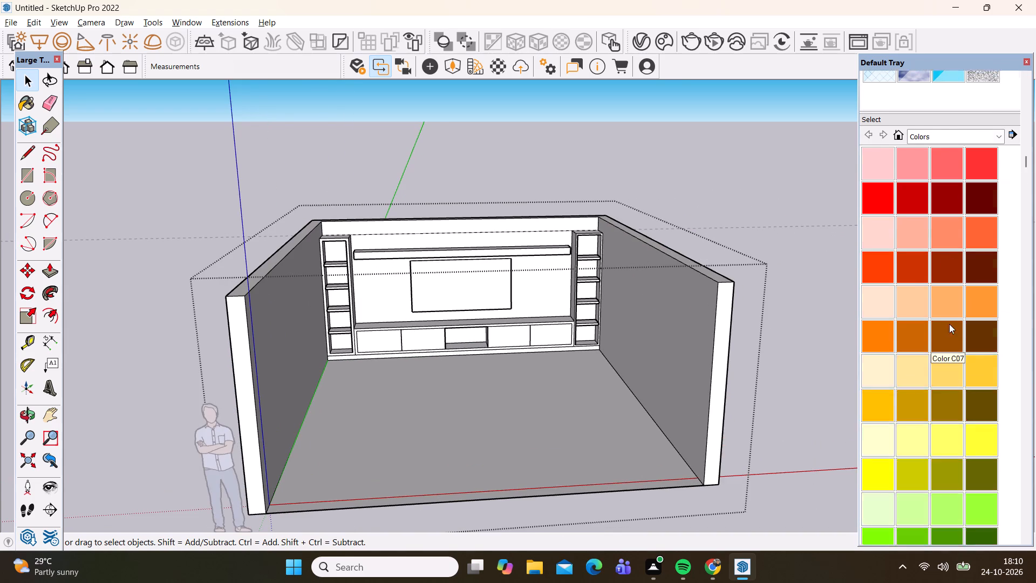
scroll(949, 324, down, 11)
scroll(949, 324, up, 2)
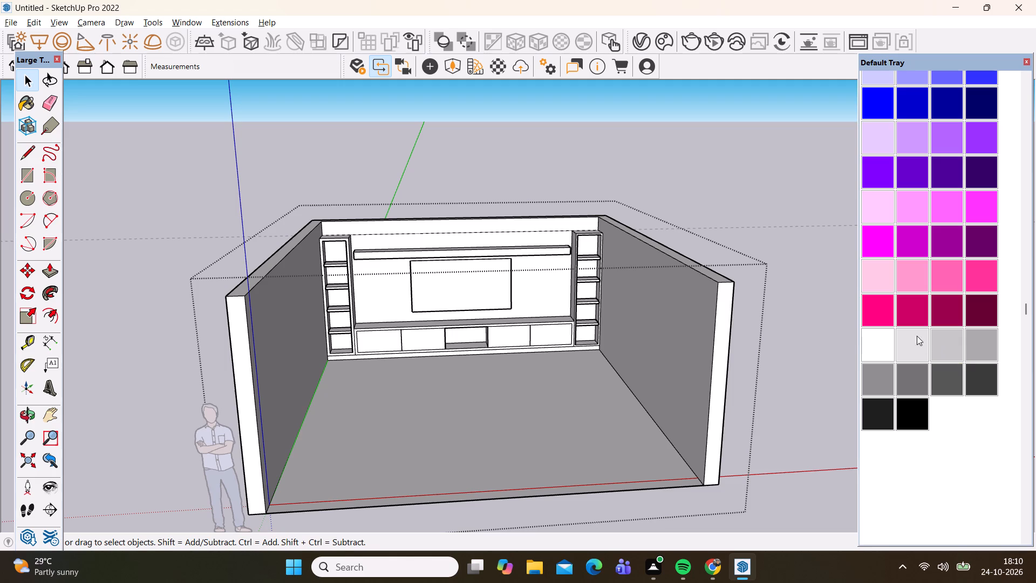
scroll(917, 328, up, 6)
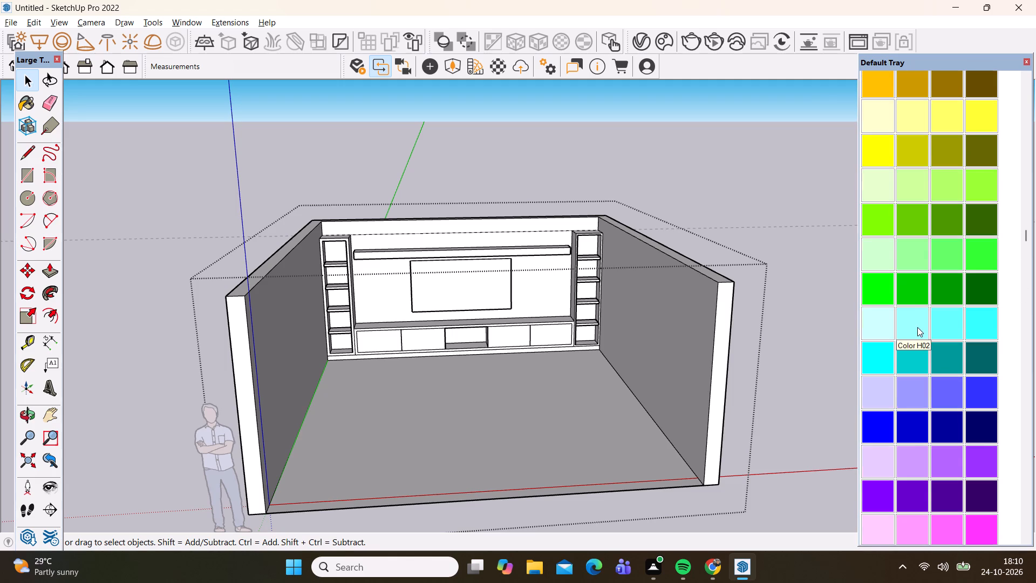
scroll(917, 327, up, 6)
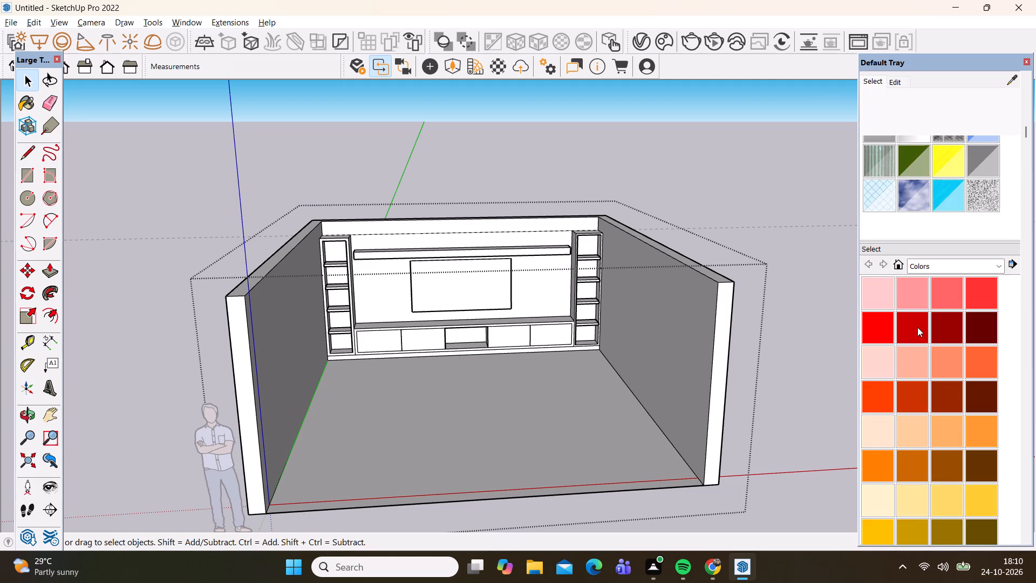
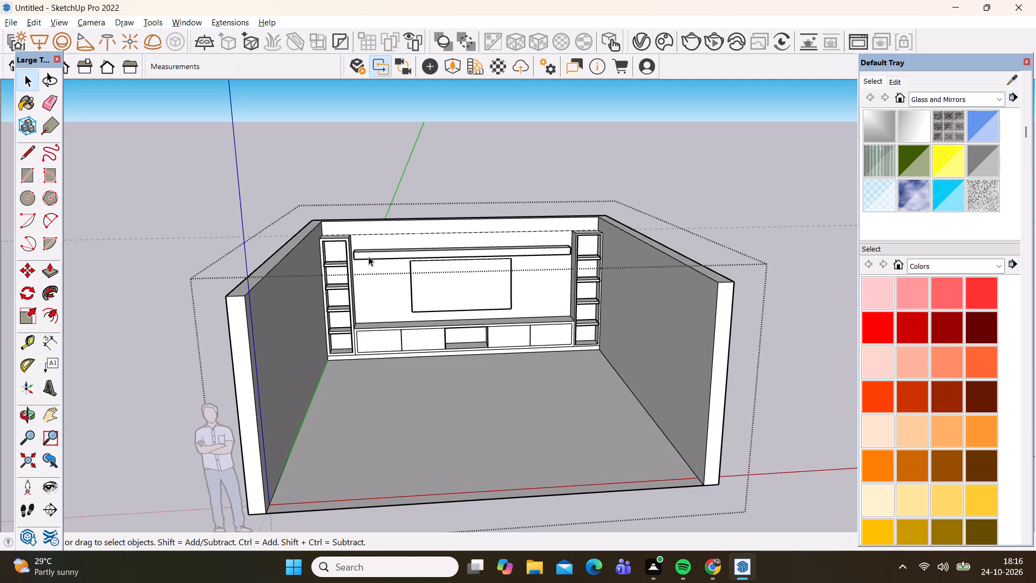
Close the room group.
scroll(351, 240, up, 3)
click(297, 163)
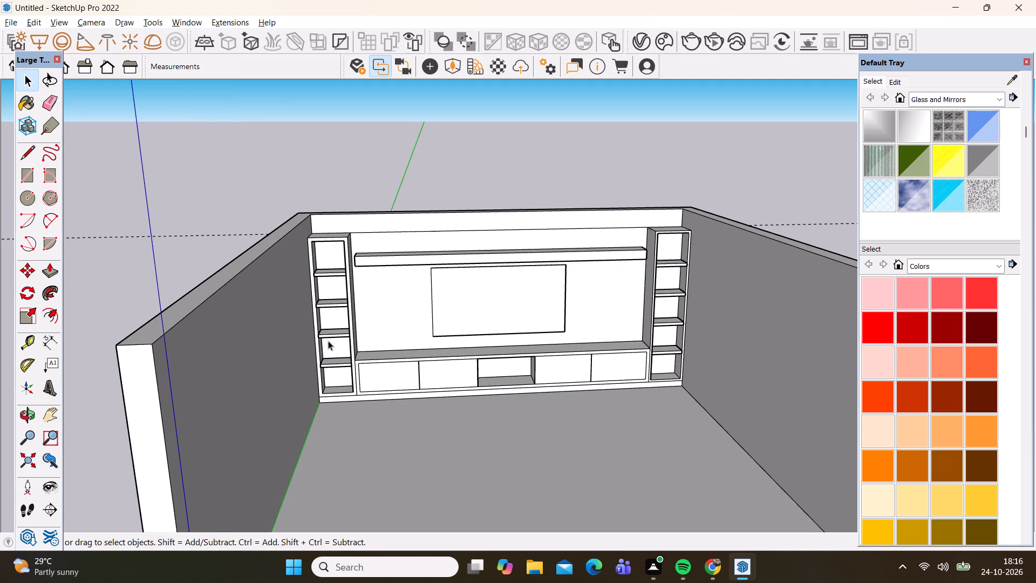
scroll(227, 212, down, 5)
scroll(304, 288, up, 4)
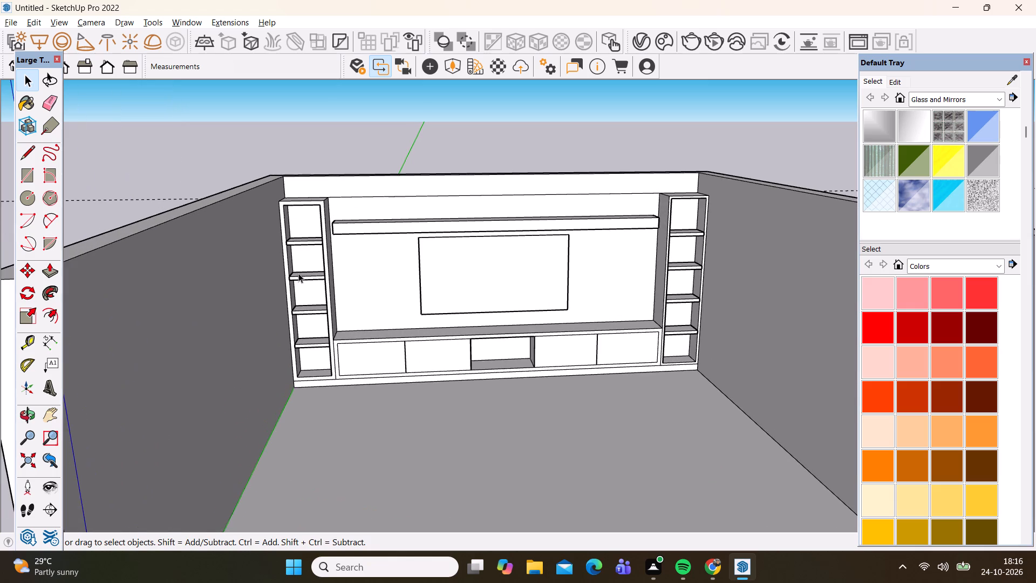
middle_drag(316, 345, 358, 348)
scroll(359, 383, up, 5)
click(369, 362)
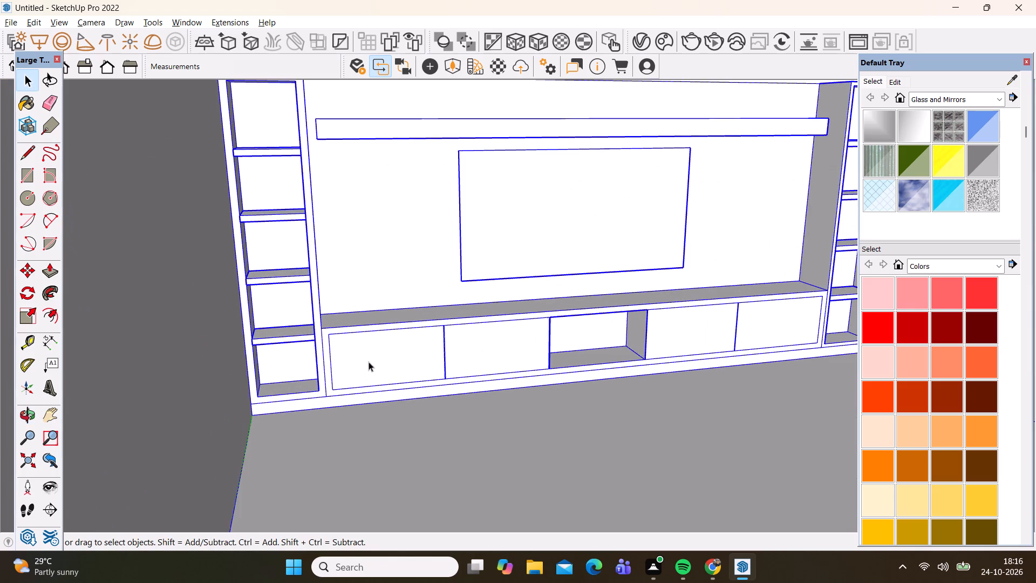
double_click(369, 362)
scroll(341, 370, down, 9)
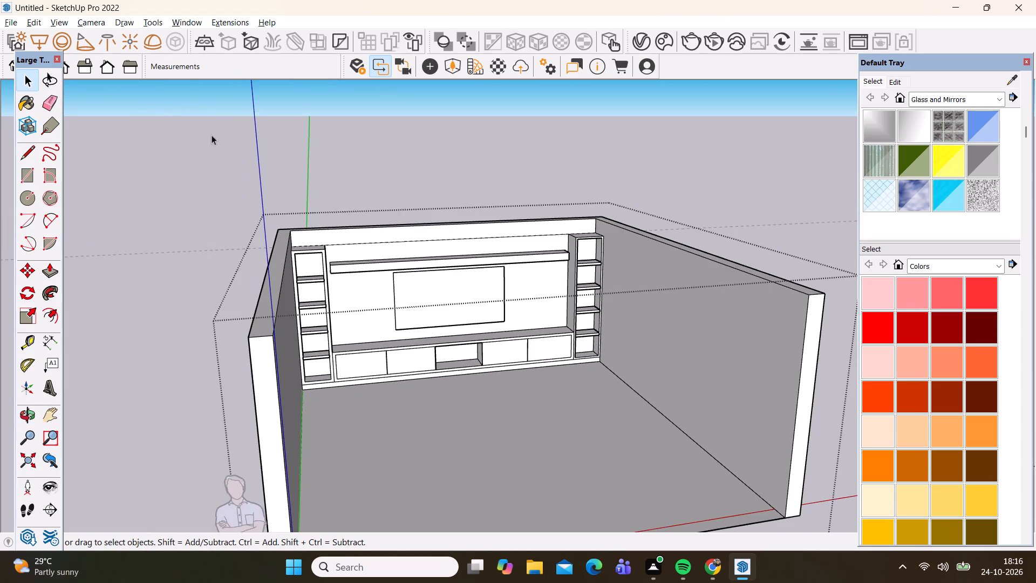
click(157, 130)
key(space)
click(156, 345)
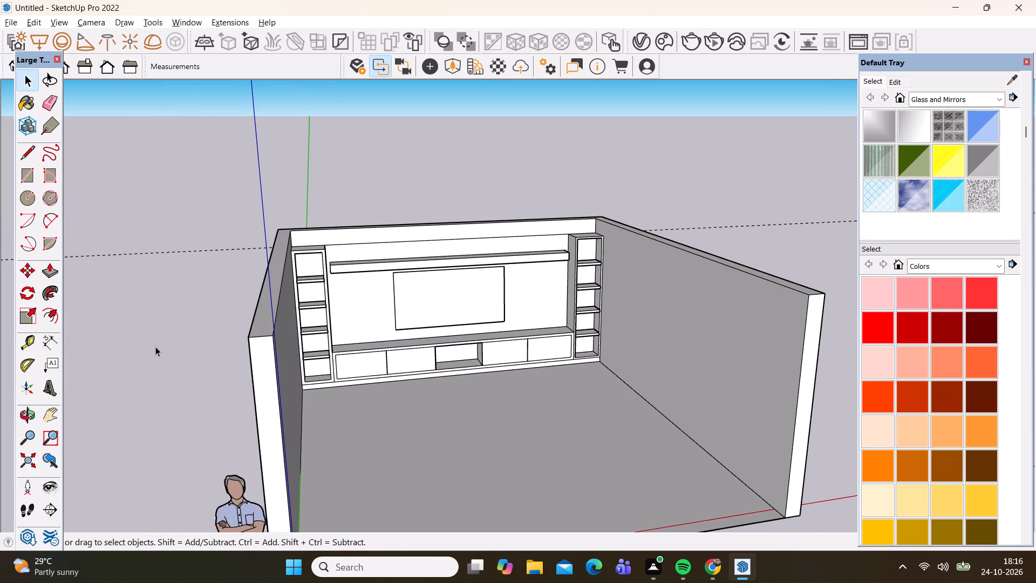
Look through the Glass and Mirrors and Colors material swatches.
scroll(363, 367, up, 2)
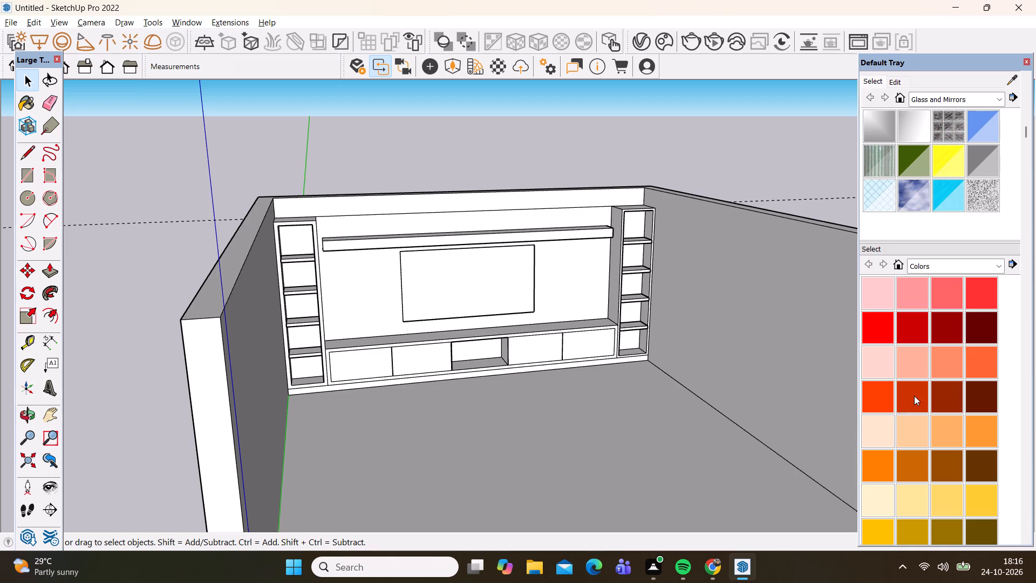
scroll(914, 394, down, 9)
scroll(912, 399, up, 7)
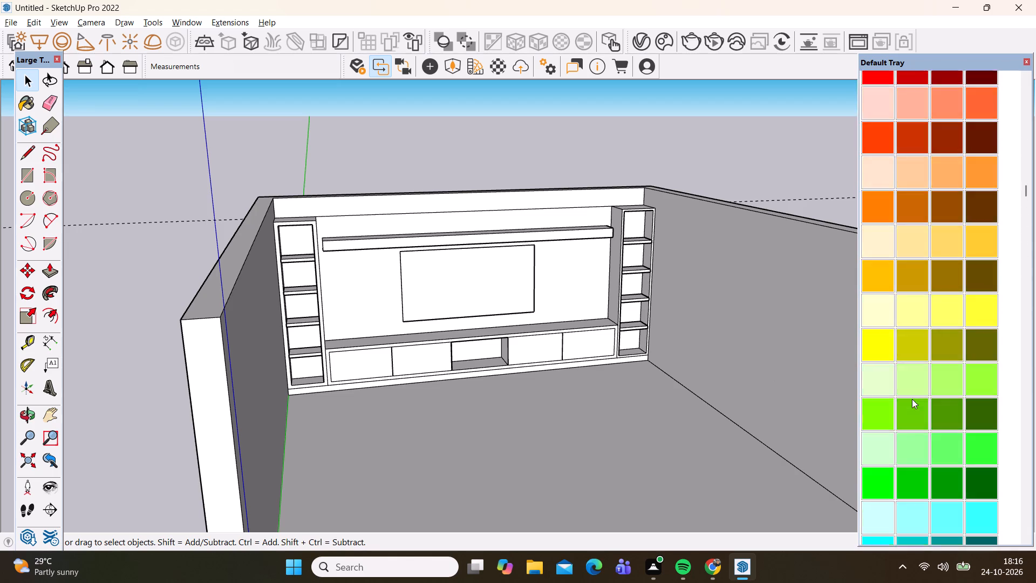
scroll(912, 399, up, 4)
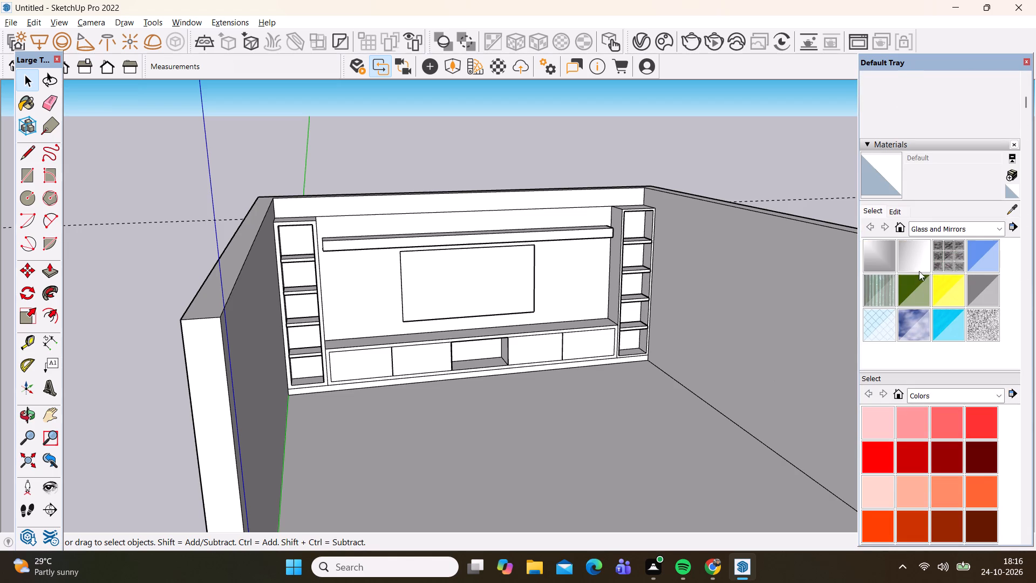
scroll(936, 276, up, 2)
scroll(925, 284, down, 3)
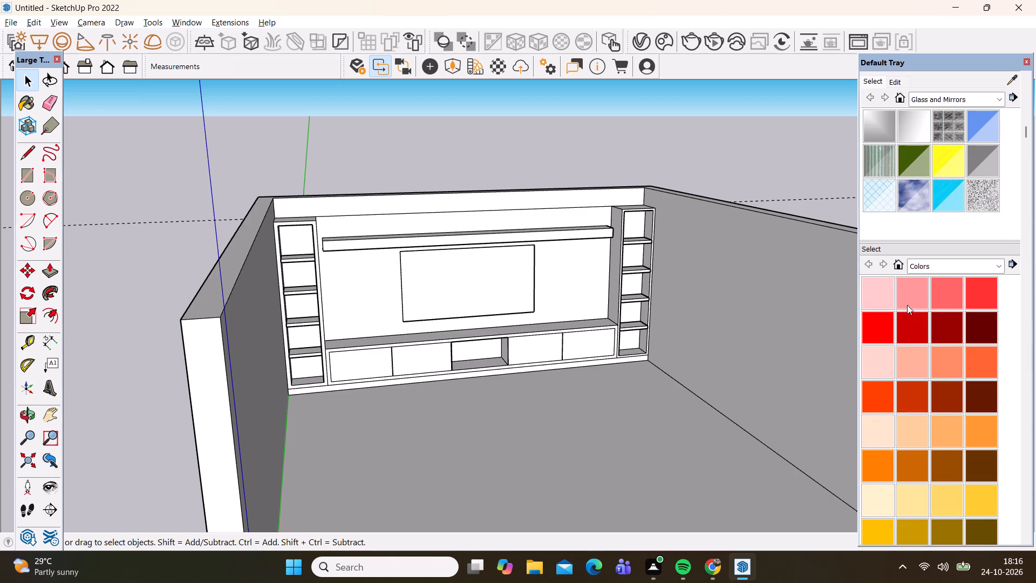
Draw a rectangle about 8' 3 1/2" by 1' 7 1/2" across the full front opening of the left niche column.
scroll(249, 235, up, 4)
key(r)
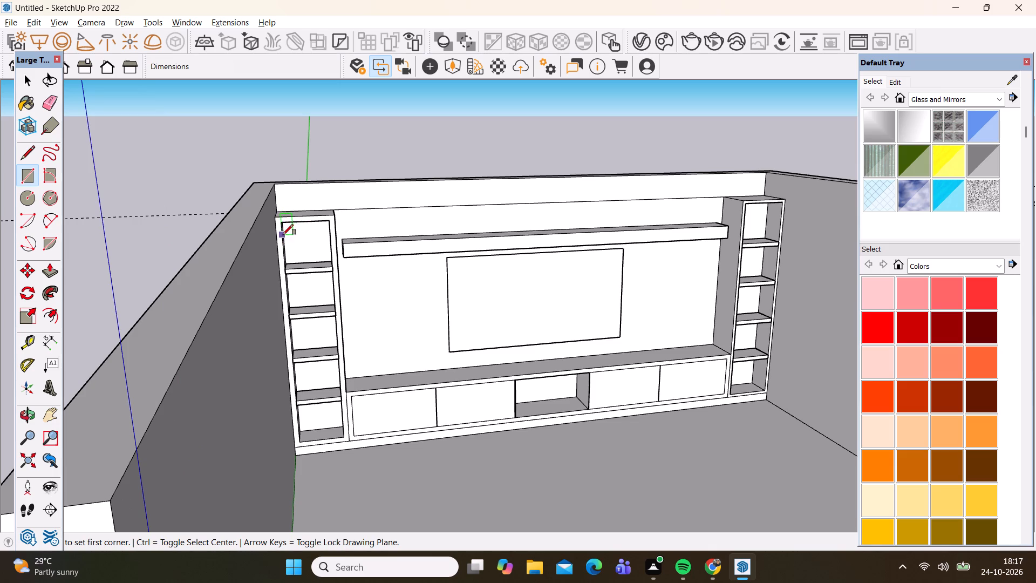
click(285, 226)
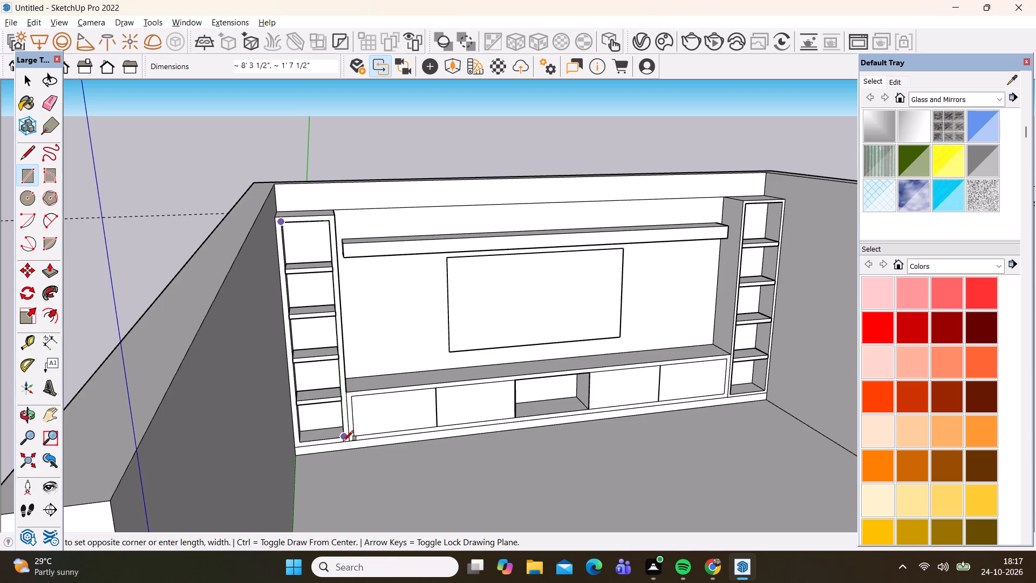
click(347, 435)
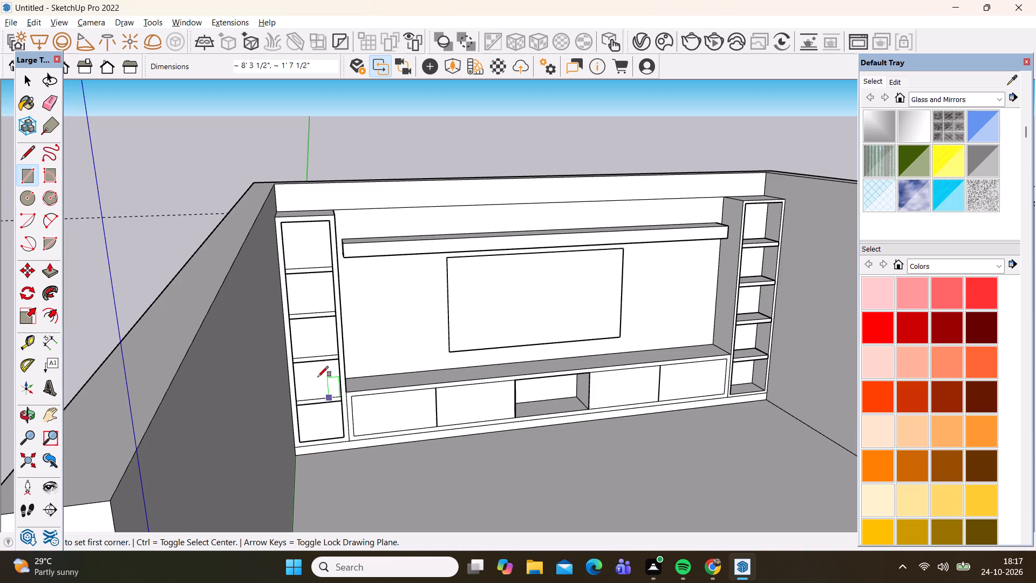
key(space)
Move the new rectangle face out of the left niche column, about 55' 10" away into the open space beyond the room's right wall.
click(305, 249)
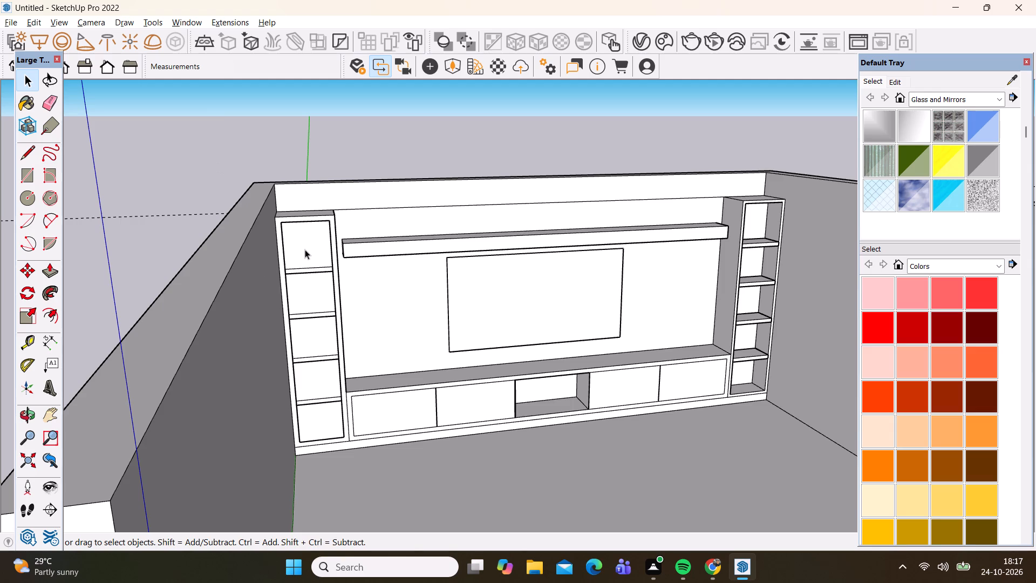
key(m)
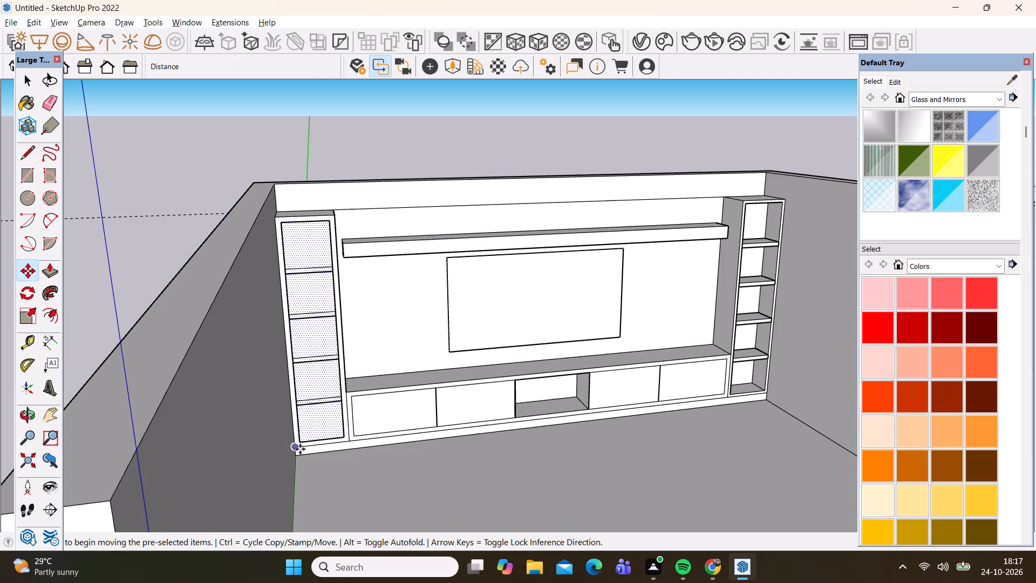
click(300, 438)
scroll(219, 407, down, 2)
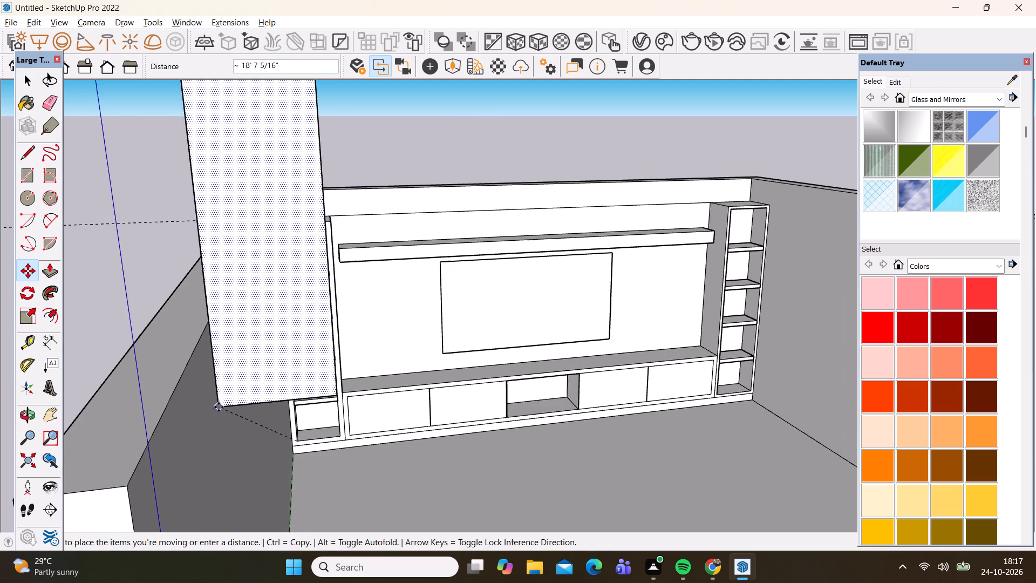
scroll(219, 407, down, 5)
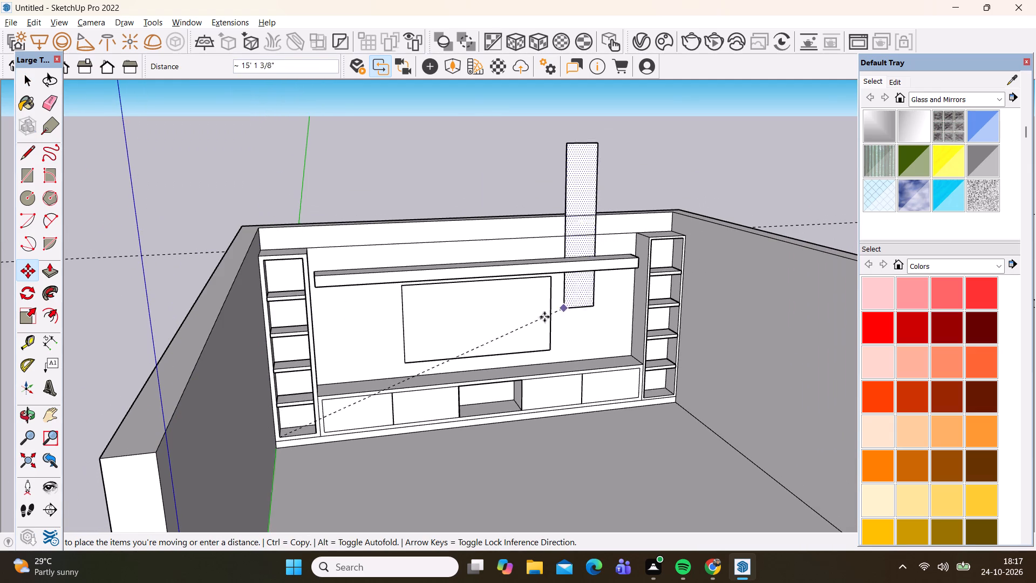
scroll(517, 333, down, 7)
click(814, 315)
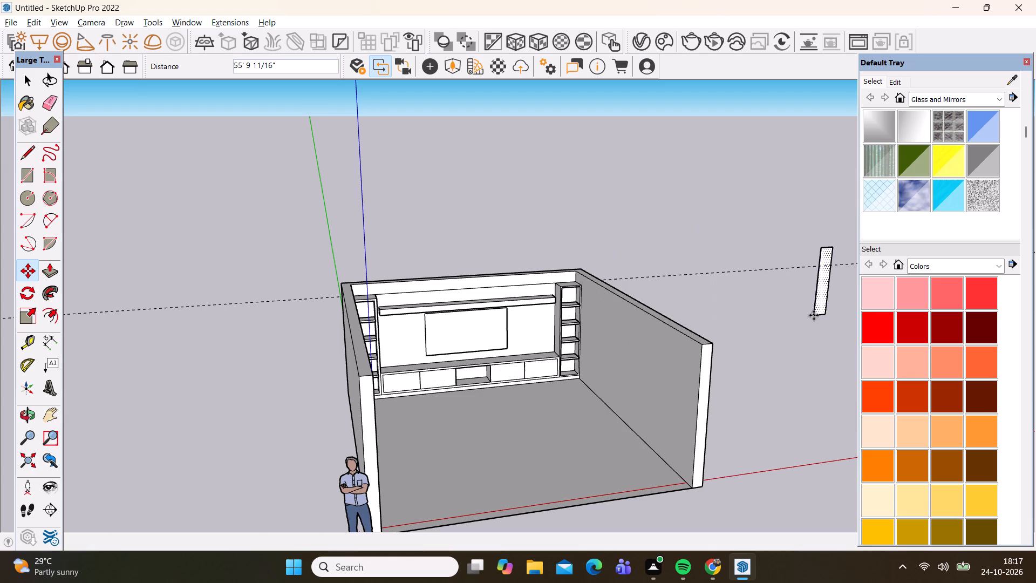
key(space)
click(602, 207)
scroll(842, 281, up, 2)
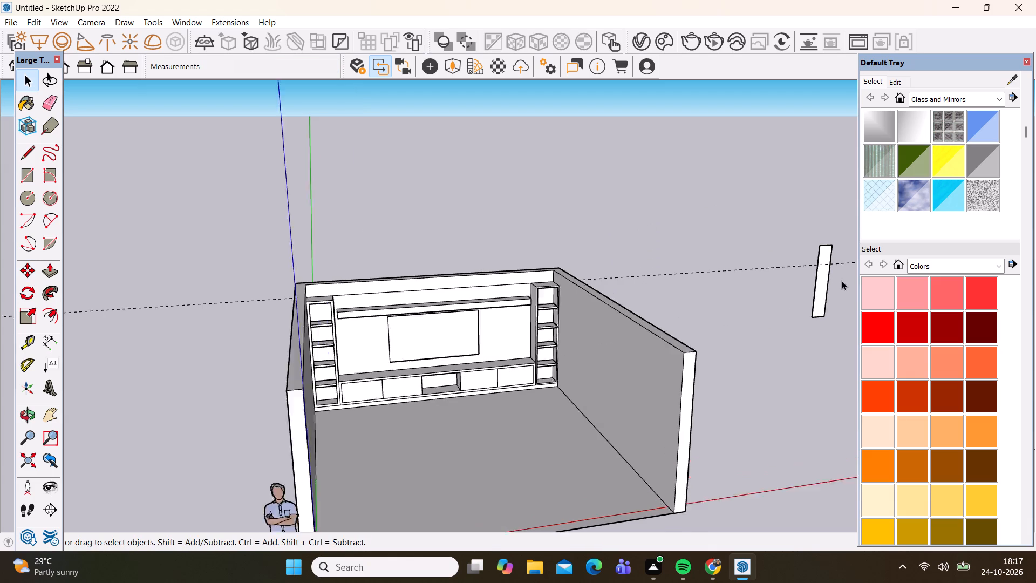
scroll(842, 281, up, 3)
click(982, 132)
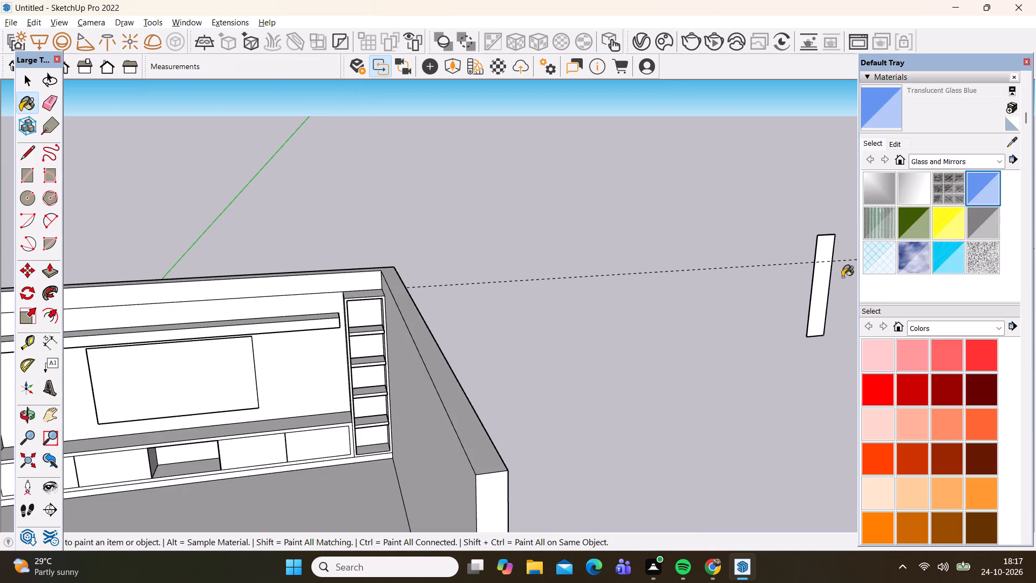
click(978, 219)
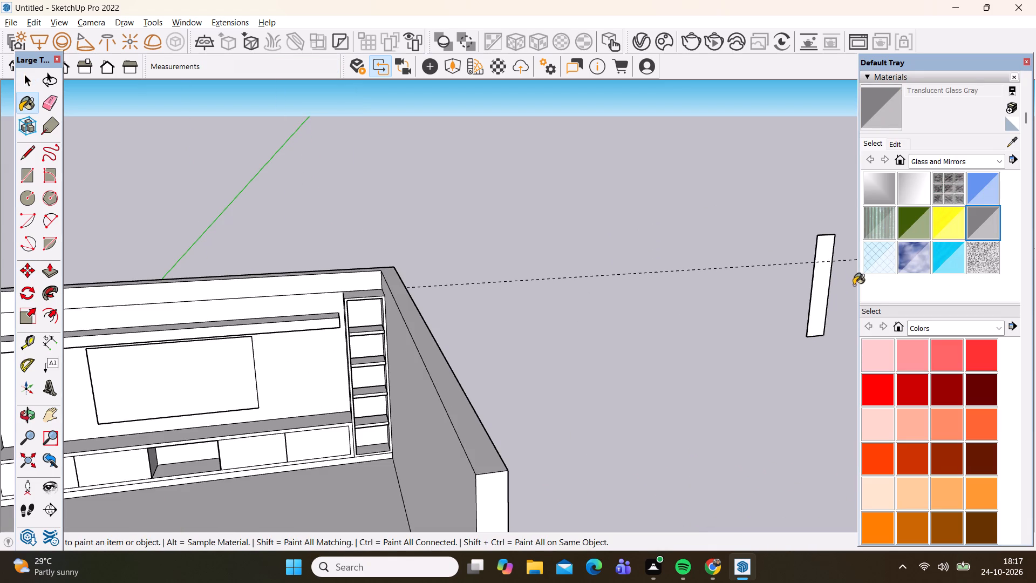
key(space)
Make a group from the detached panel face and its edges.
double_click(825, 287)
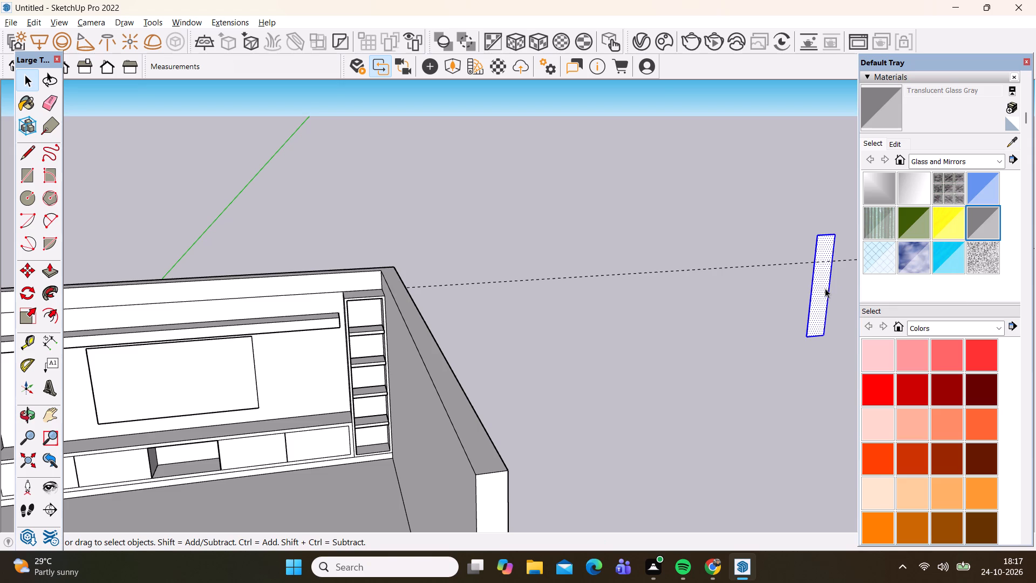
right_click(825, 289)
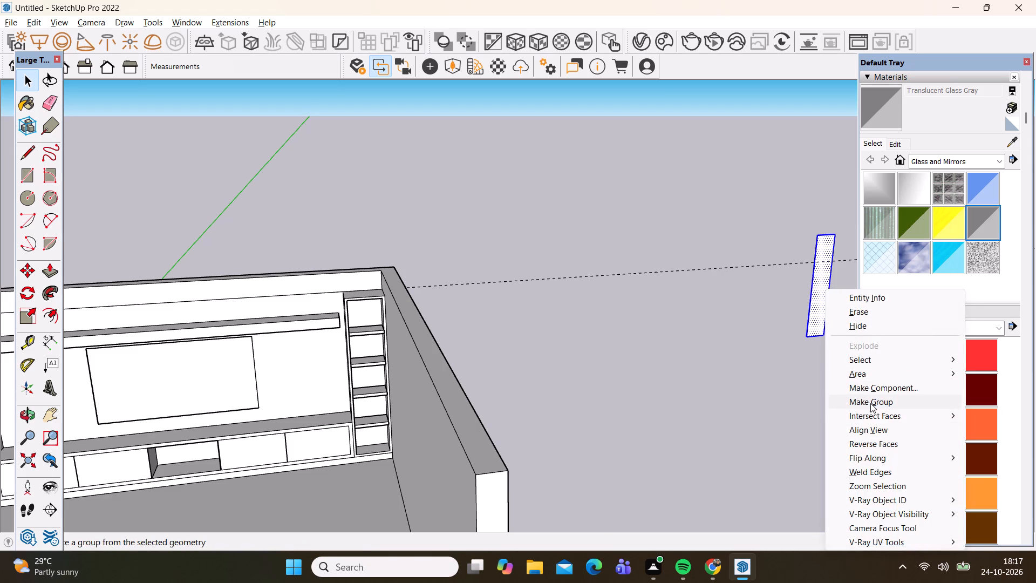
click(870, 401)
Push/Pull the panel face to a thickness of 1/4" inside its group and close the group.
double_click(820, 280)
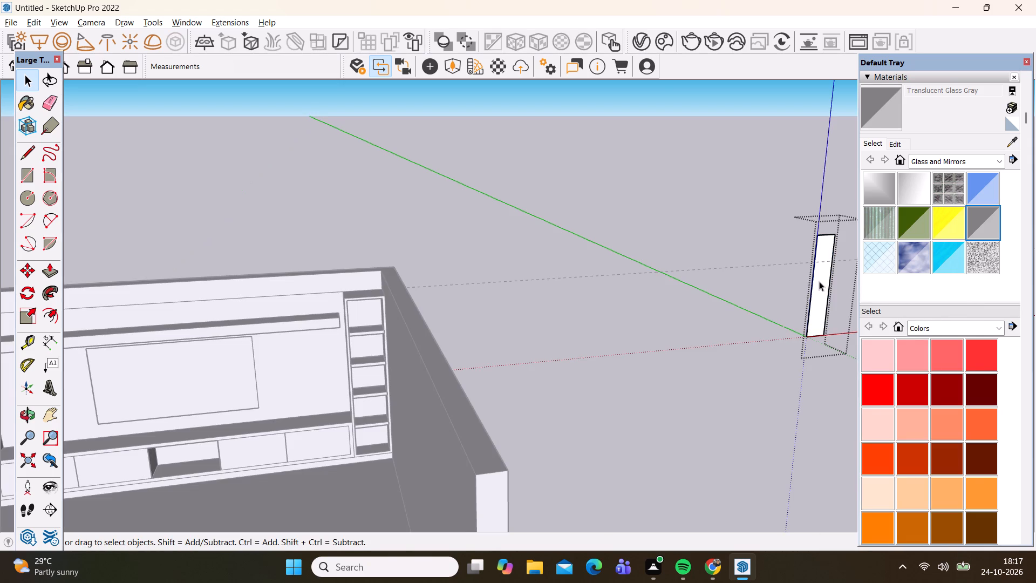
key(p)
click(819, 281)
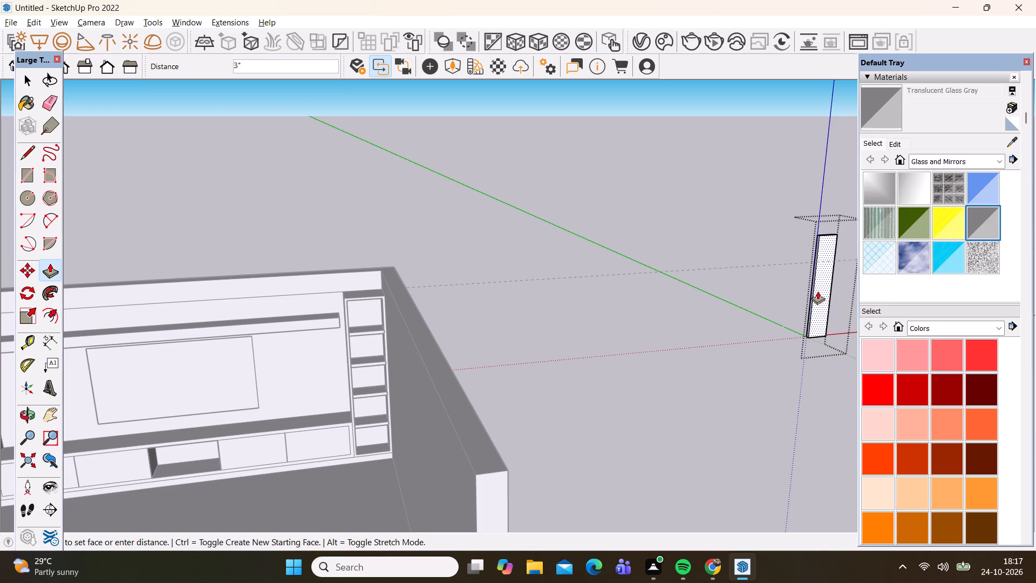
text(1/4)
key(shift+quotedbl)
key(Return)
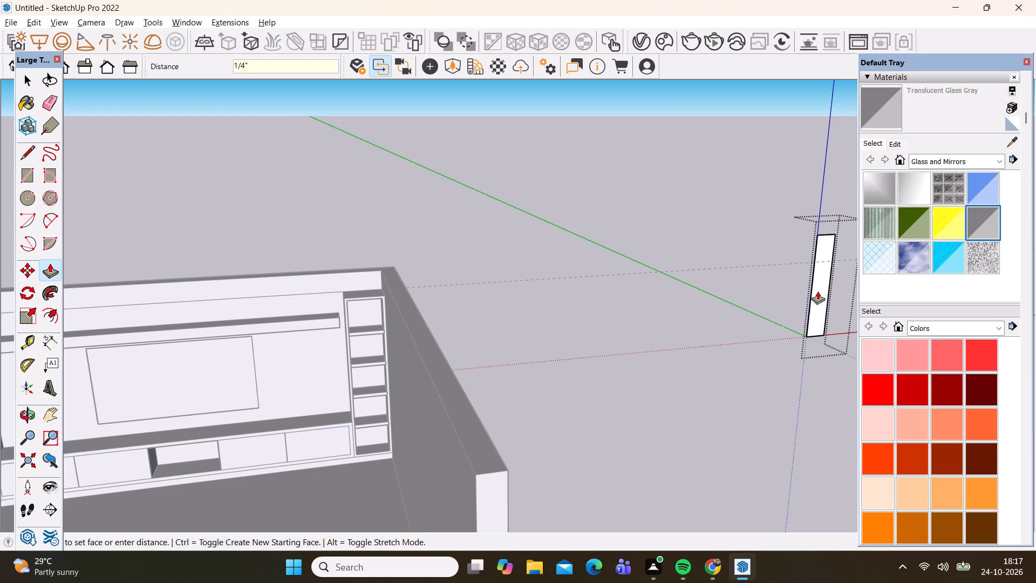
key(space)
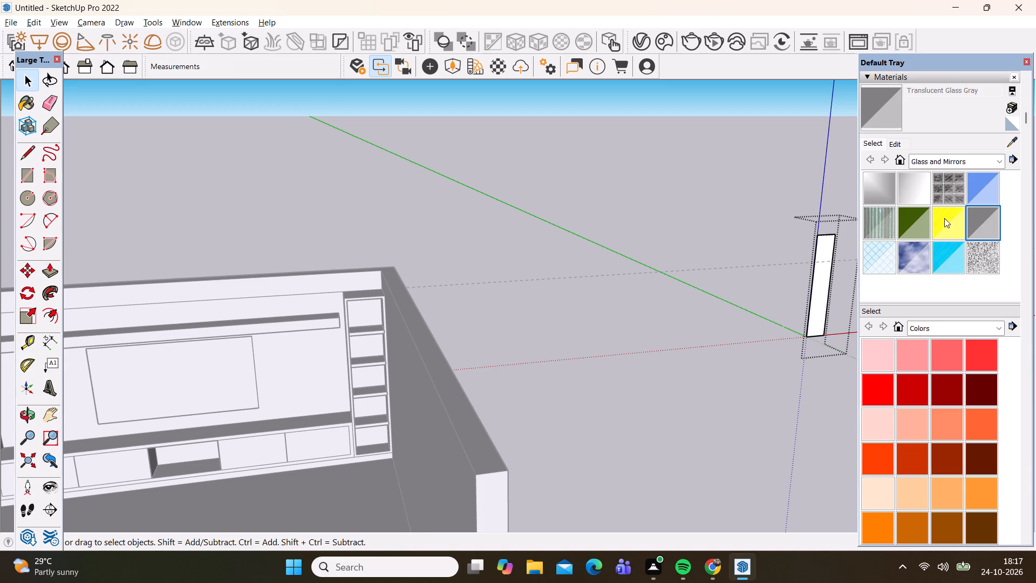
click(713, 221)
Paint the detached panel group with Translucent Glass Gray from the Glass and Mirrors collection.
click(990, 224)
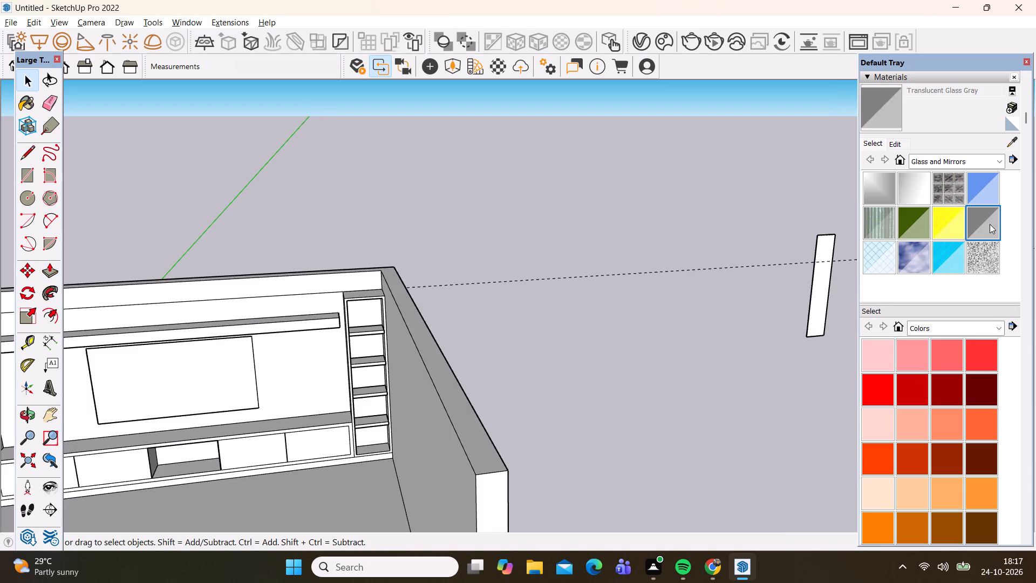
click(821, 248)
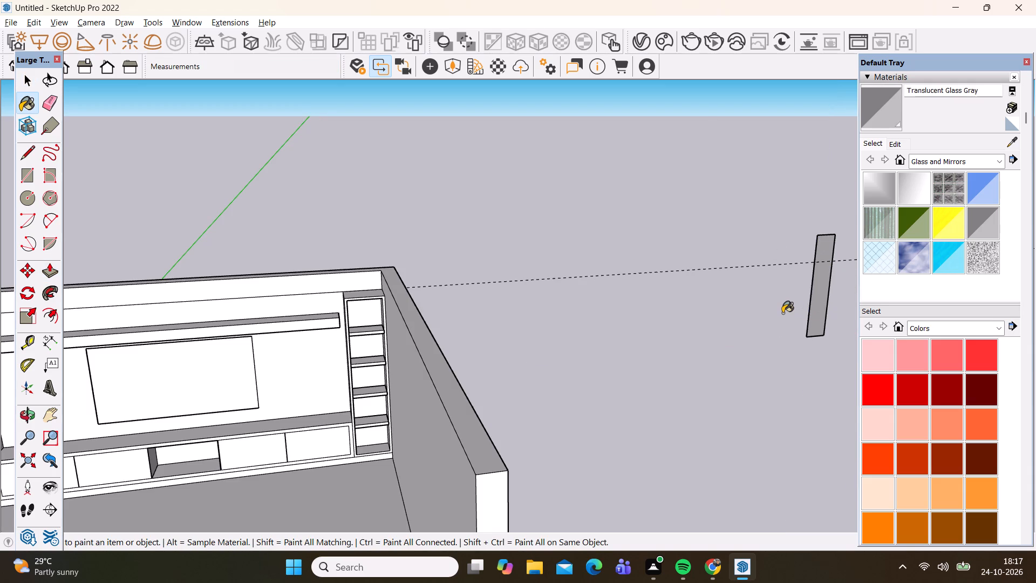
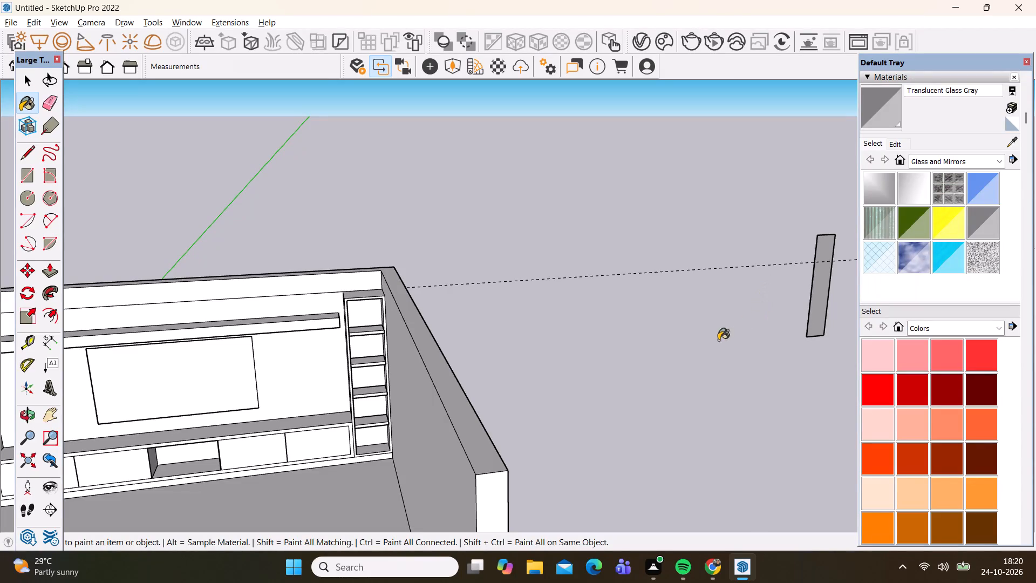
Select the detached glass panel group standing in the open space beyond the room's right wall.
key(space)
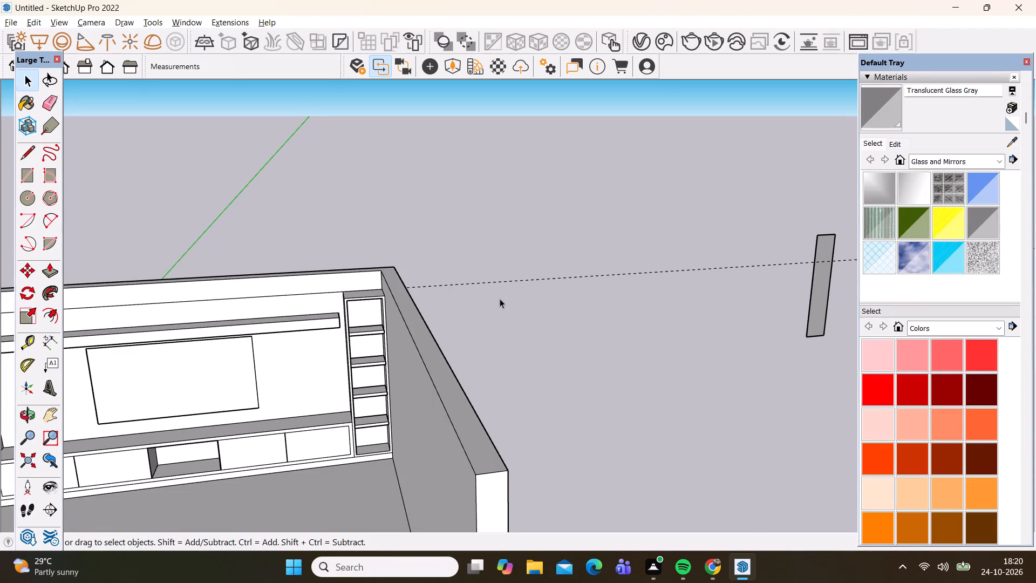
scroll(473, 229, down, 8)
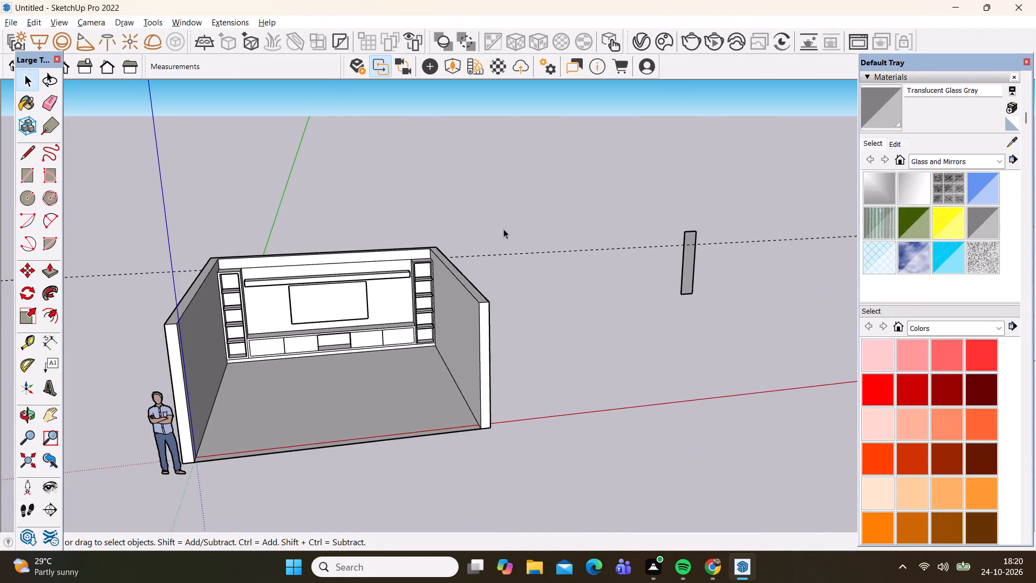
scroll(223, 272, up, 7)
scroll(348, 210, down, 5)
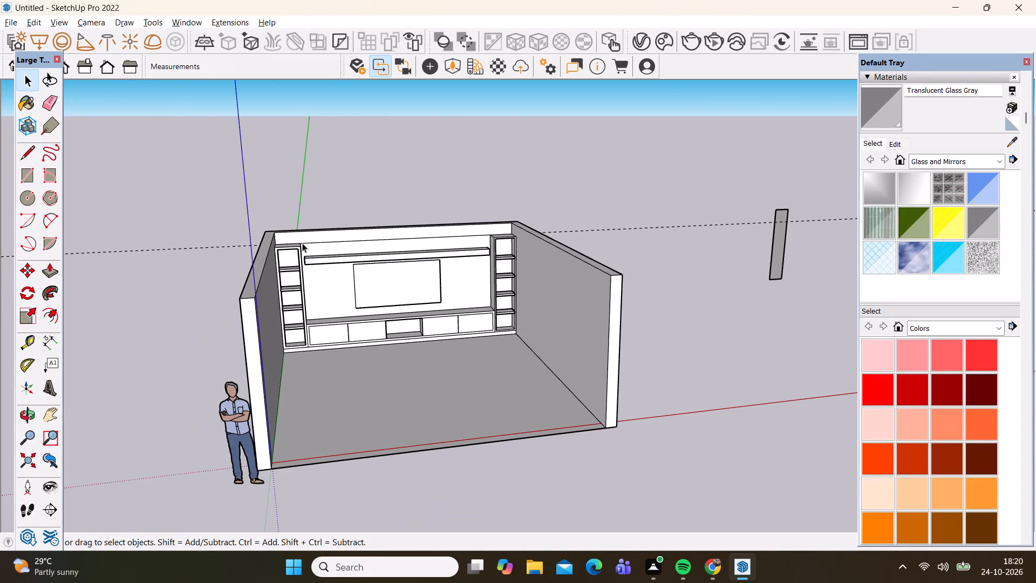
scroll(39, 299, up, 8)
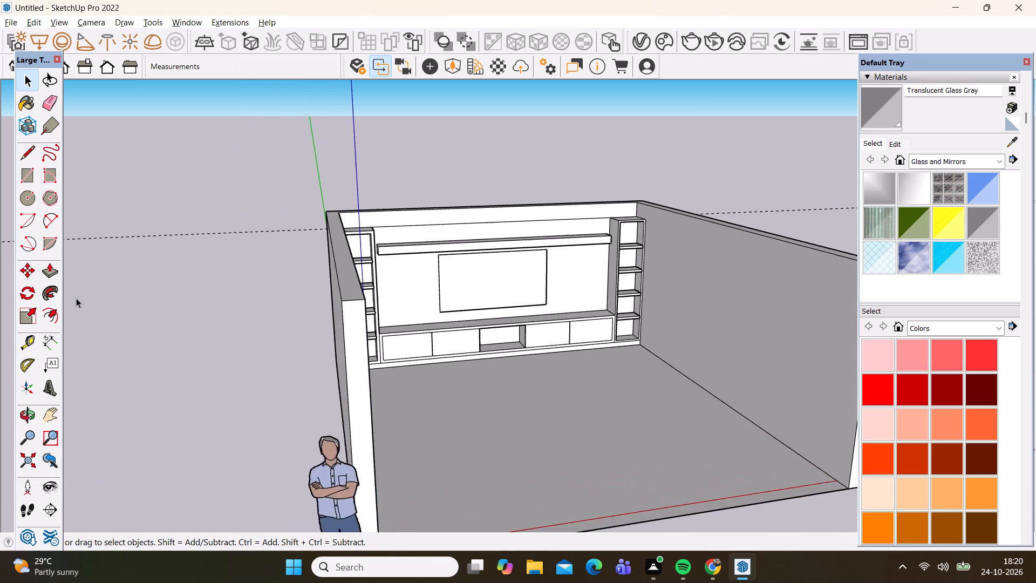
scroll(76, 299, down, 8)
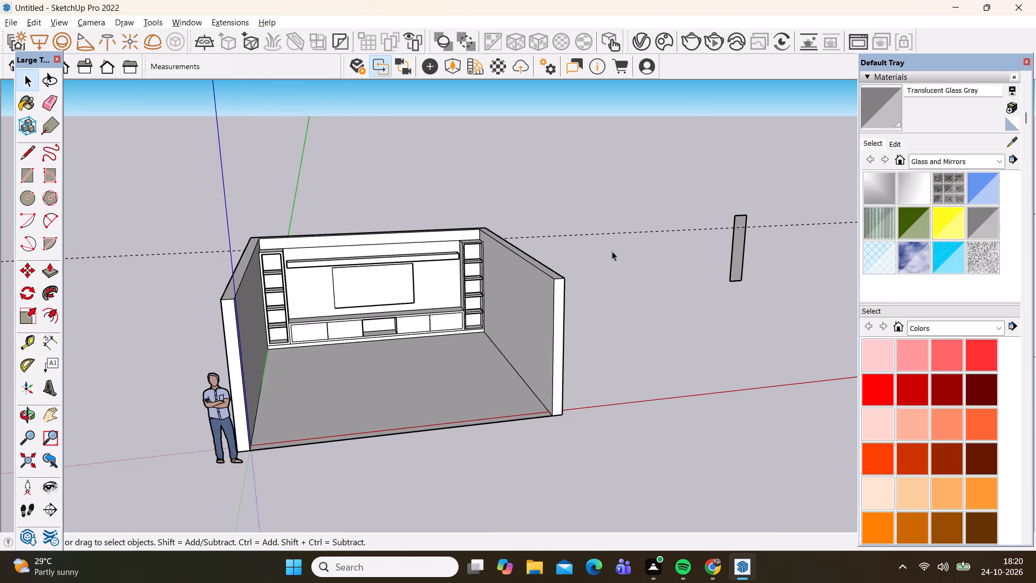
click(735, 247)
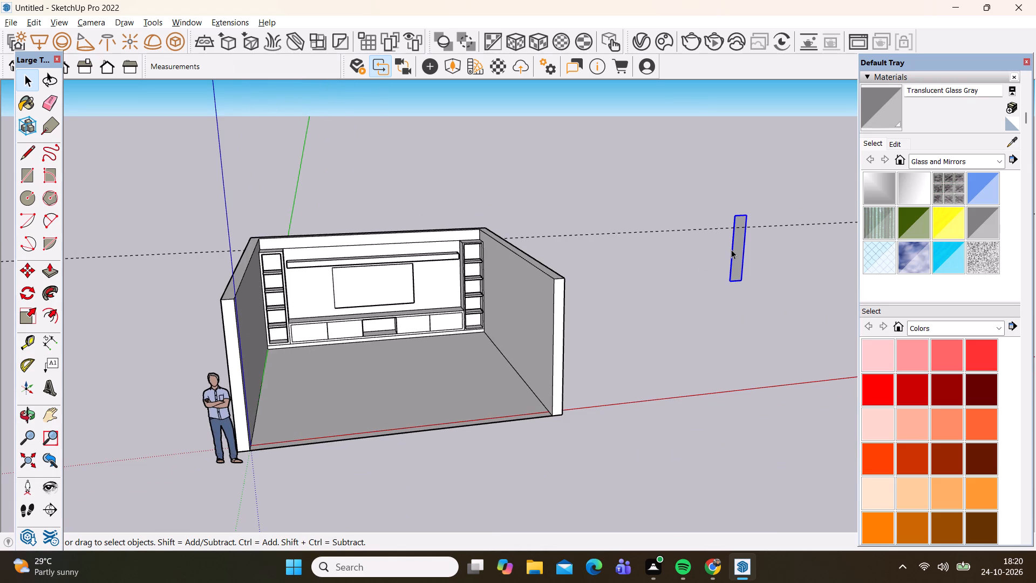
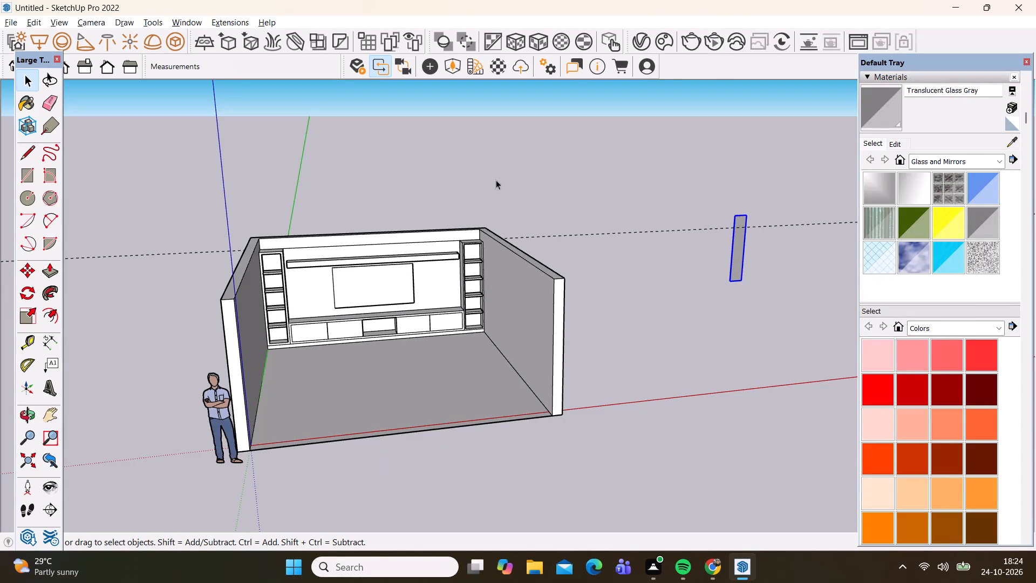
Move the detached glass panel by its upper right corner onto the matching front opening corner of the left shelf column.
scroll(232, 220, up, 2)
scroll(427, 211, down, 3)
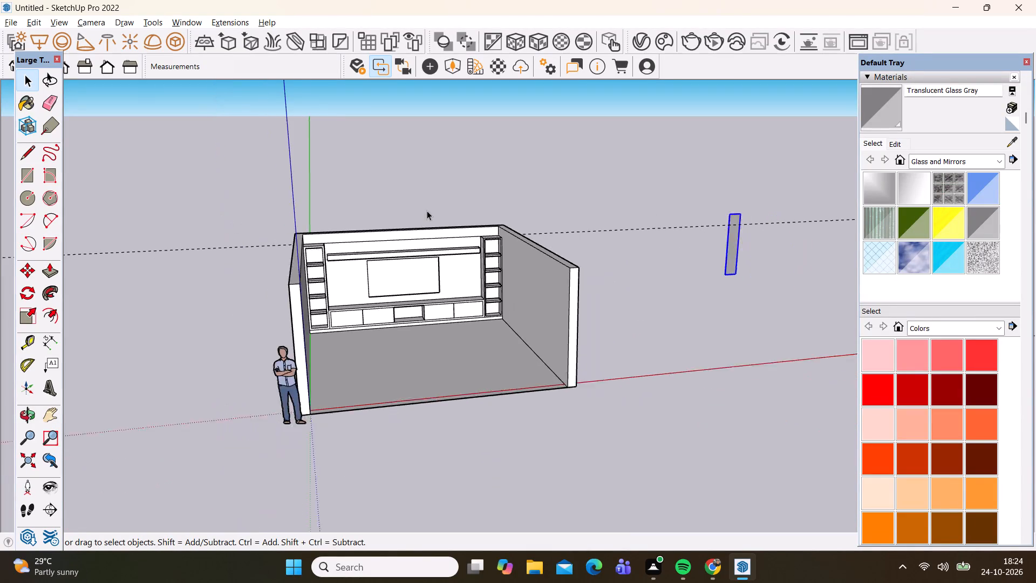
scroll(427, 211, down, 1)
click(612, 276)
scroll(687, 230, up, 3)
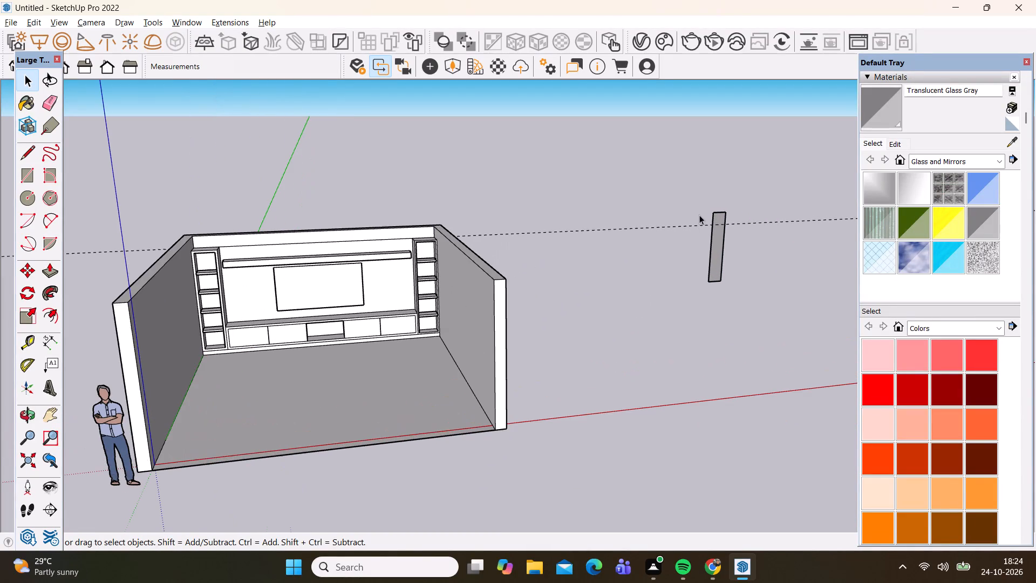
scroll(321, 203, down, 4)
click(650, 233)
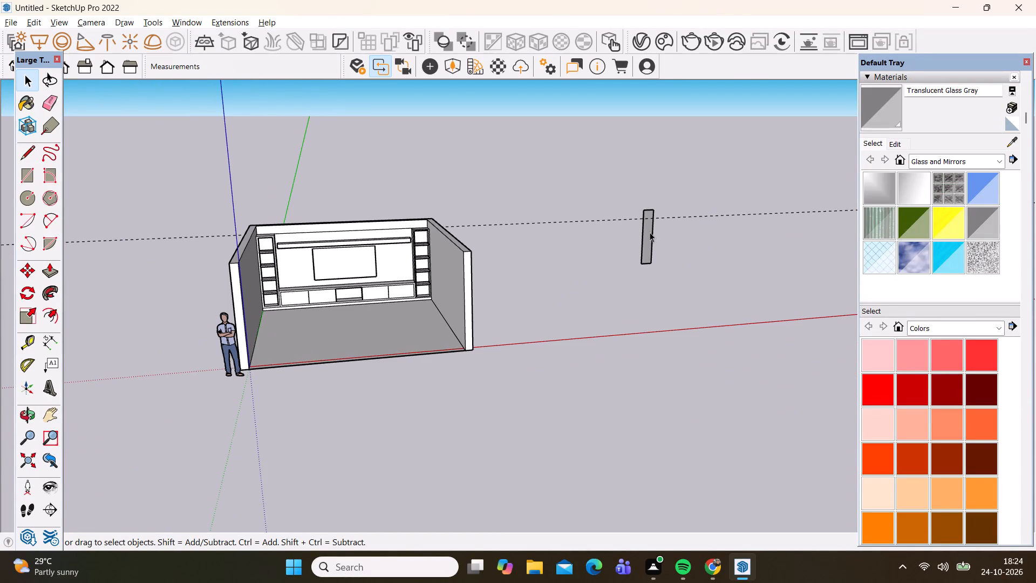
scroll(604, 202, up, 2)
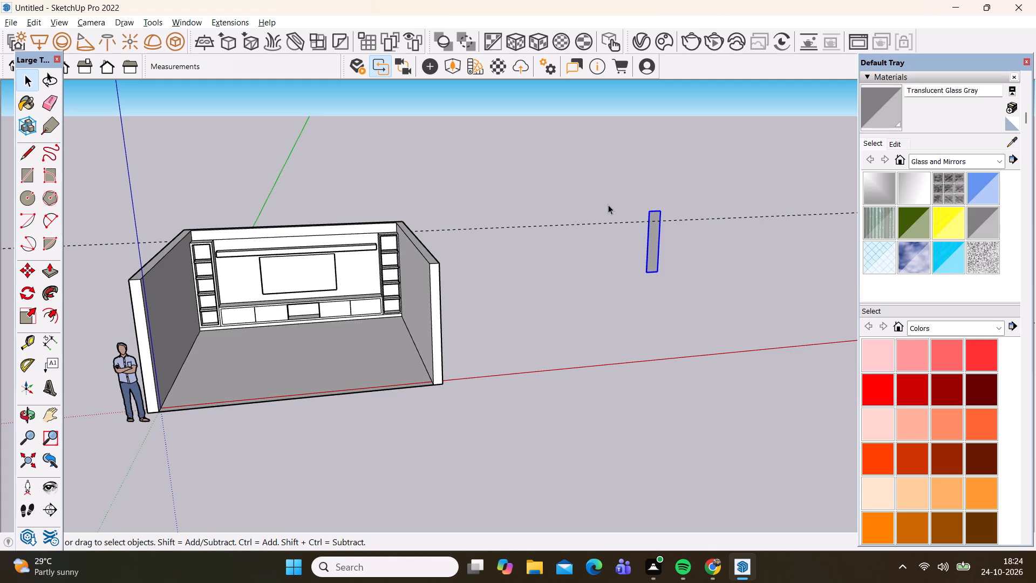
scroll(652, 207, up, 2)
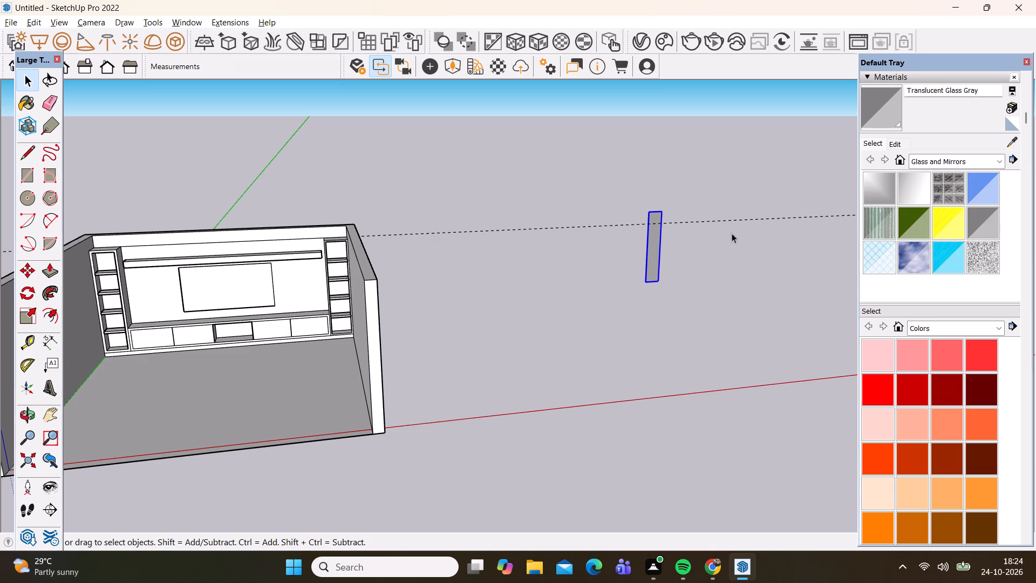
scroll(630, 160, up, 5)
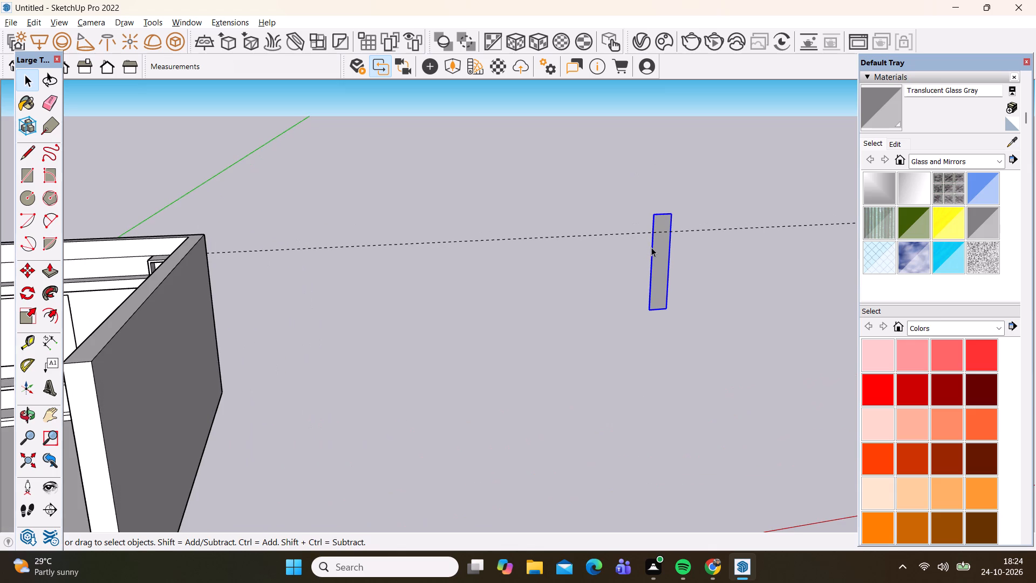
scroll(670, 203, up, 3)
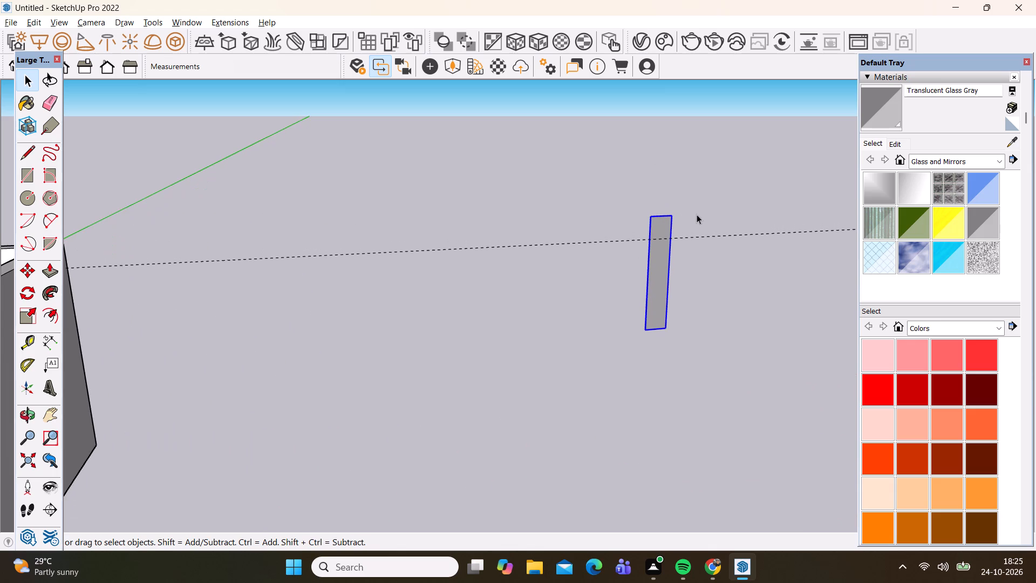
key(m)
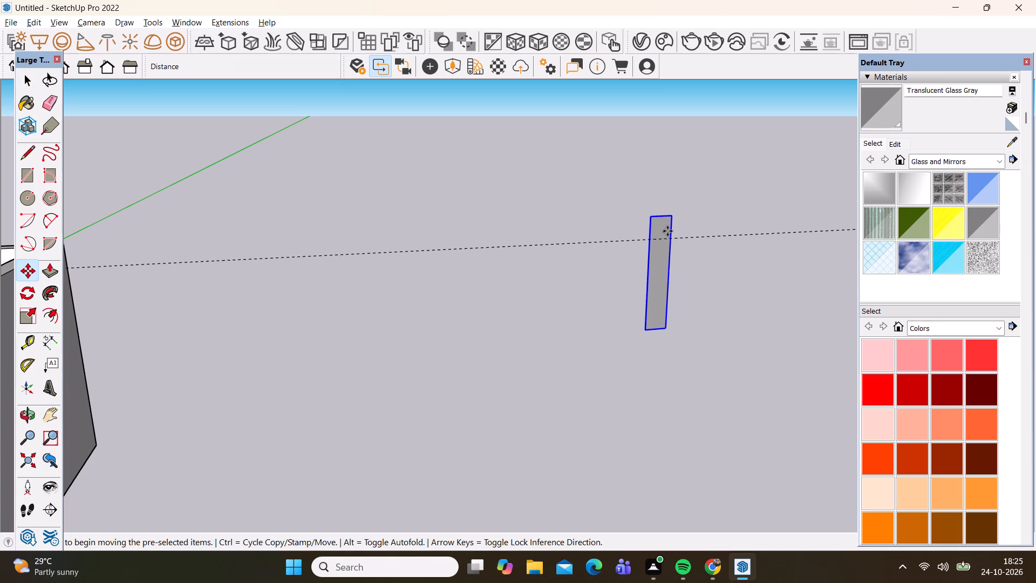
click(673, 221)
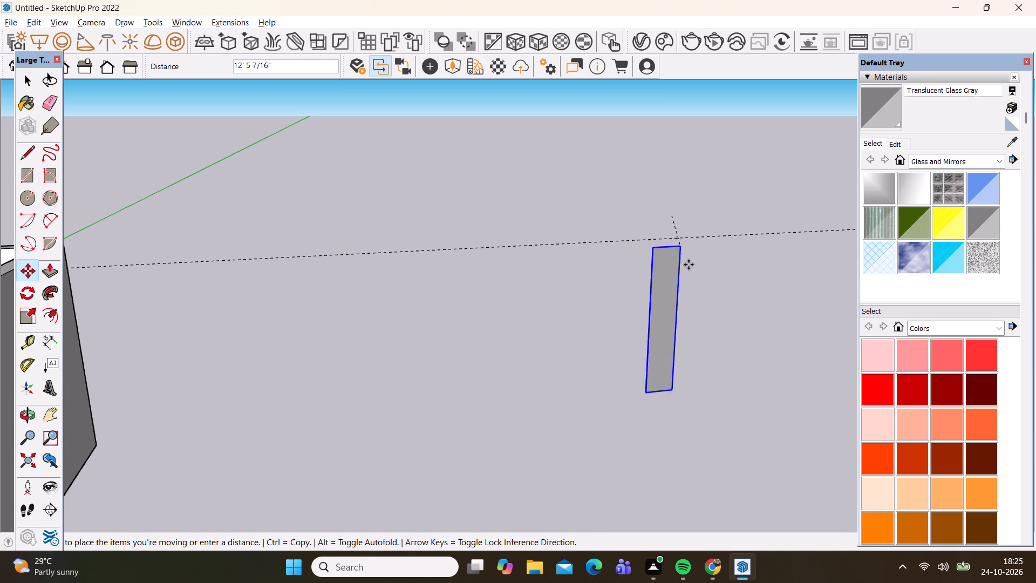
scroll(707, 250, down, 12)
scroll(432, 253, up, 5)
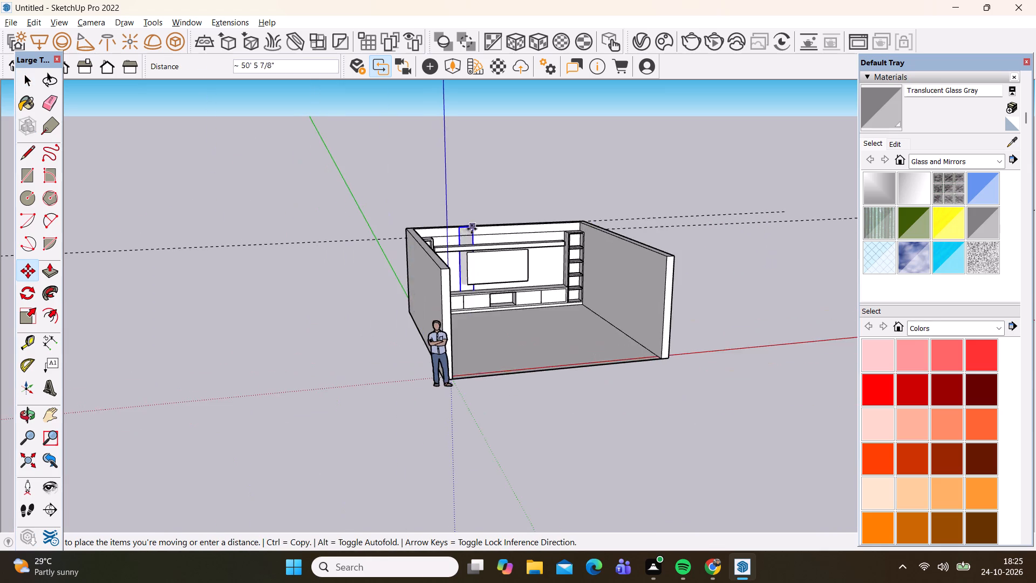
scroll(472, 229, up, 20)
scroll(472, 229, up, 3)
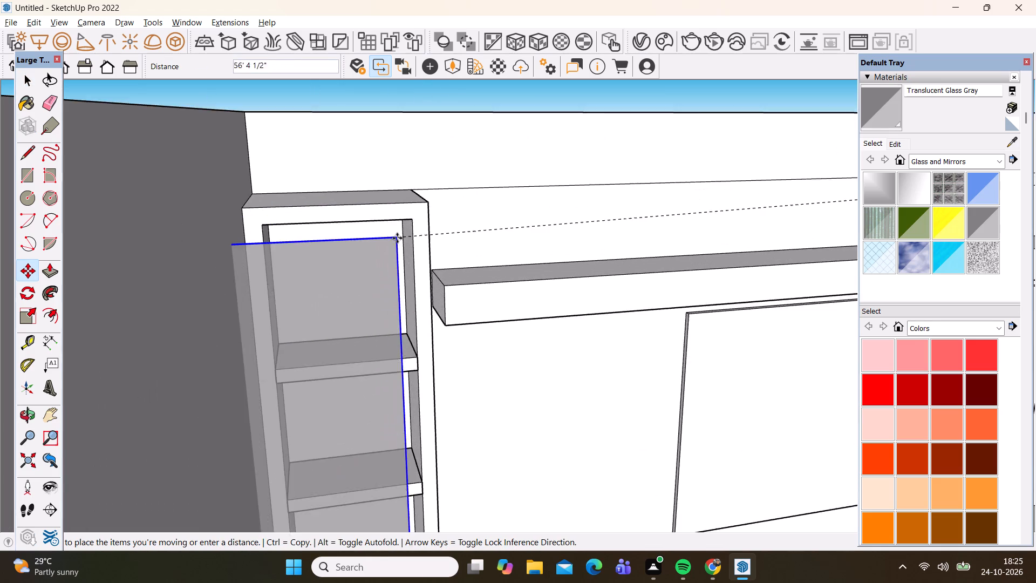
scroll(397, 238, up, 4)
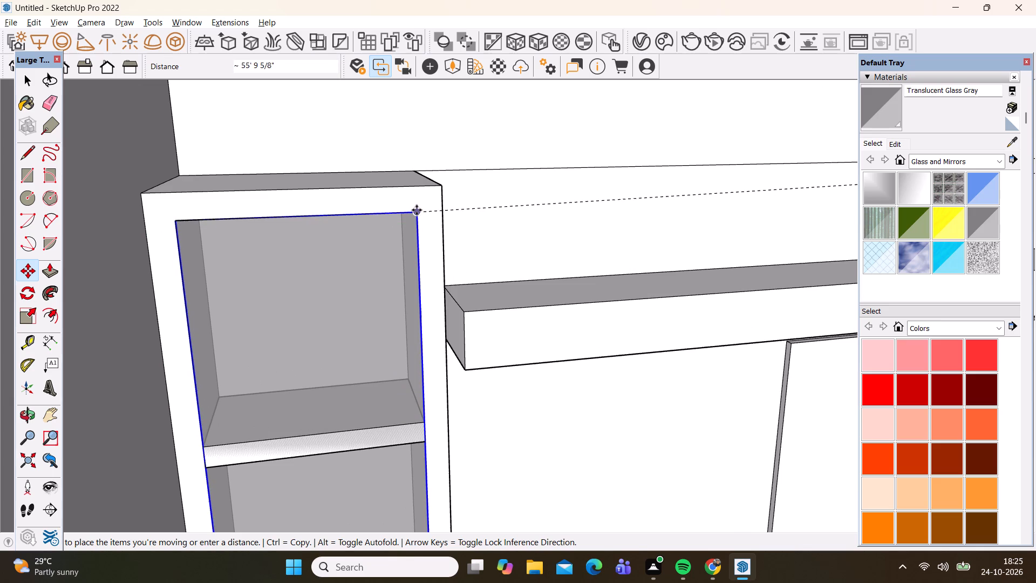
click(417, 210)
Copy the glass panel from the left shelf column to the right one, aligned with the opening's upper right corner.
scroll(357, 216, down, 17)
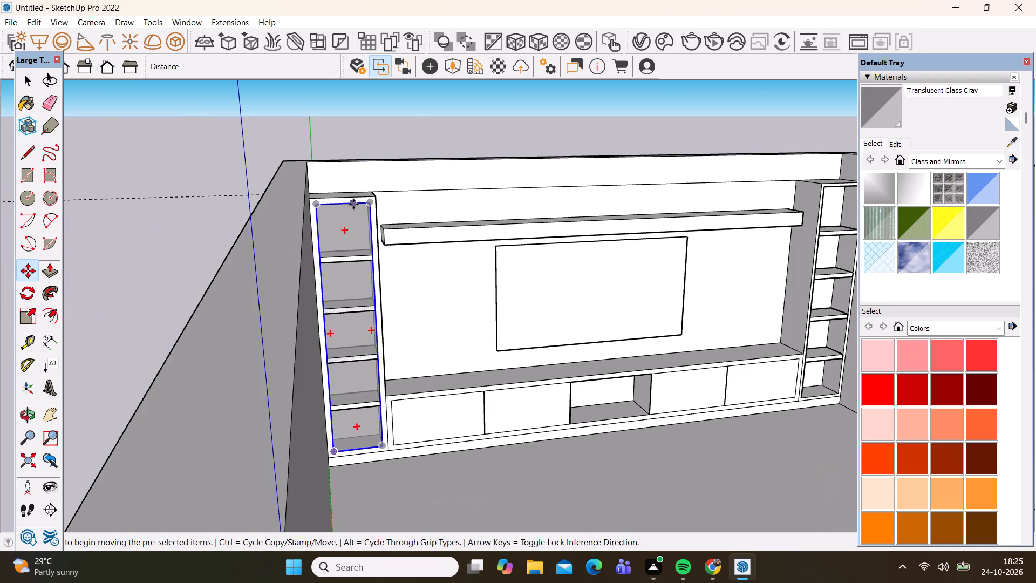
scroll(212, 232, down, 6)
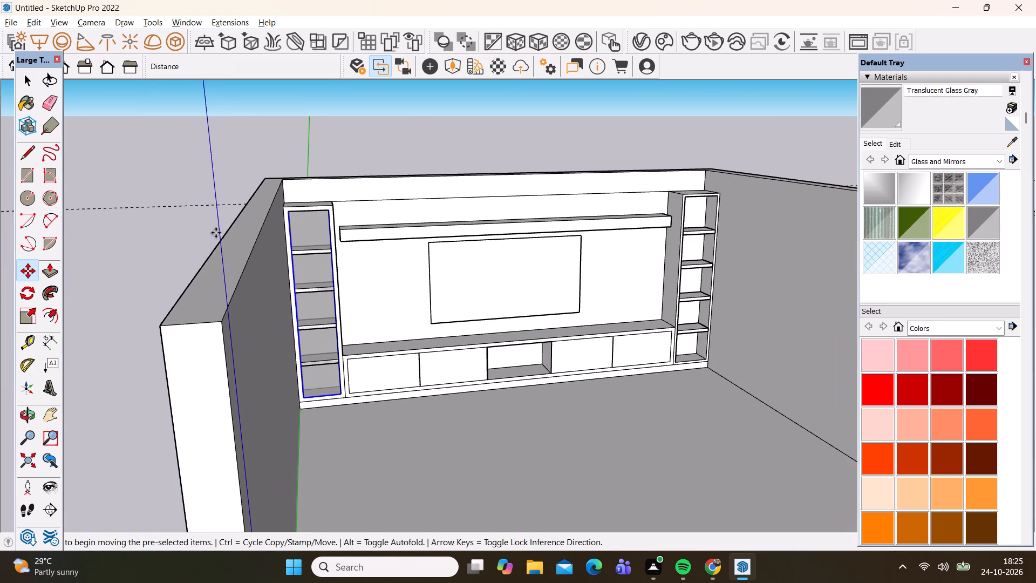
scroll(318, 202, up, 1)
scroll(131, 202, down, 4)
scroll(318, 203, up, 2)
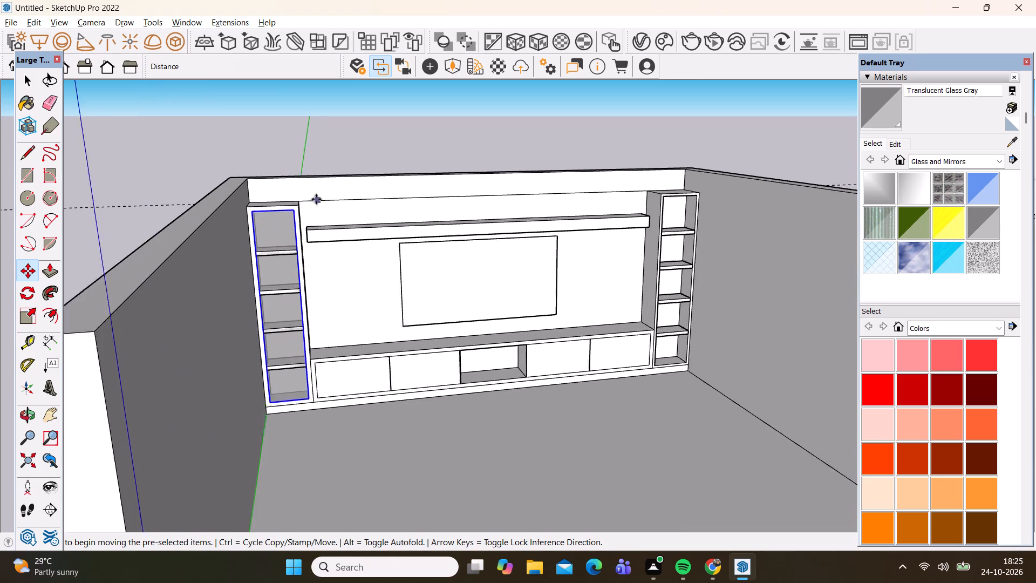
scroll(154, 200, down, 5)
middle_drag(406, 179, 353, 205)
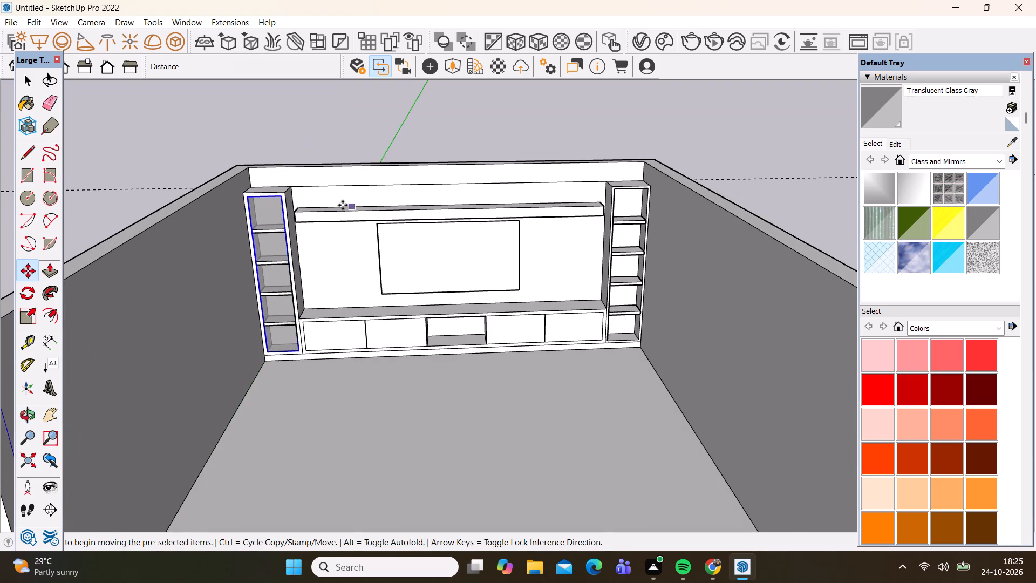
scroll(229, 187, up, 1)
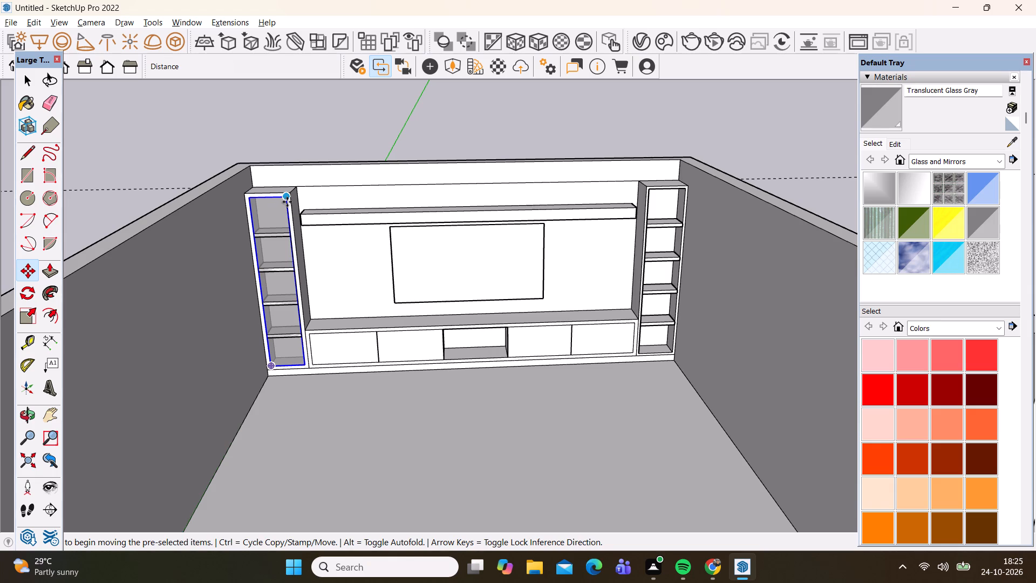
click(287, 199)
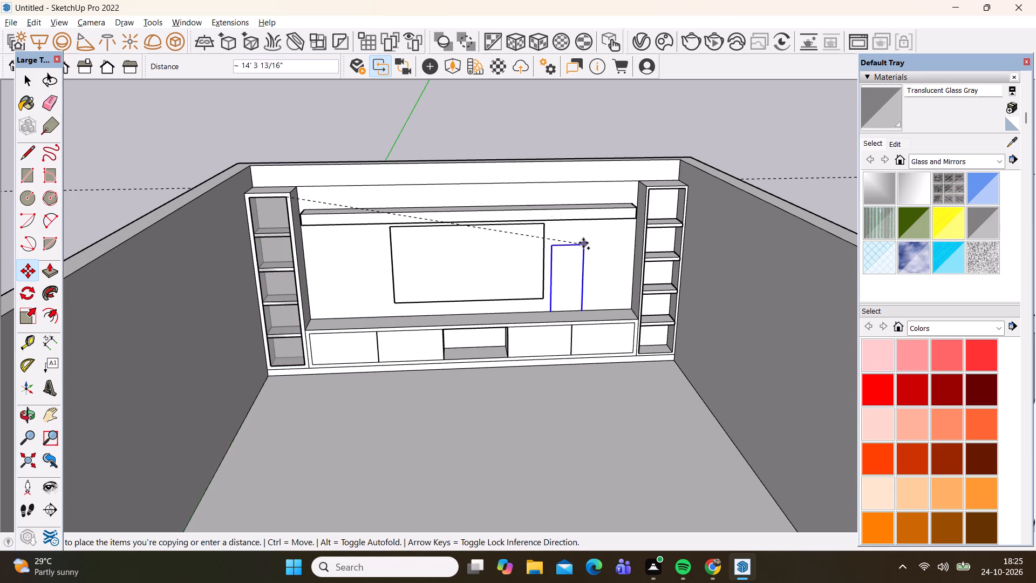
scroll(691, 189, up, 5)
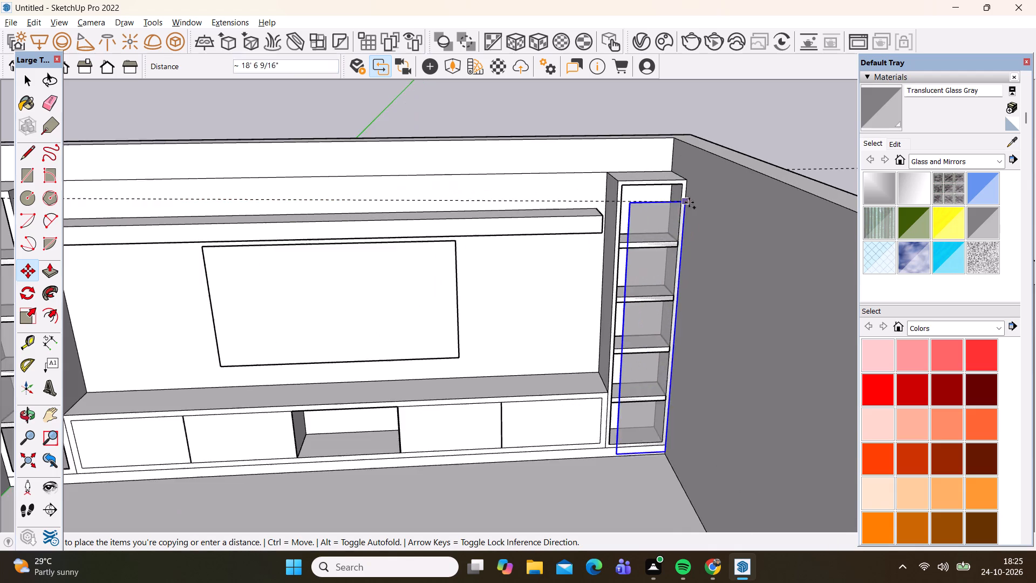
scroll(684, 207, up, 7)
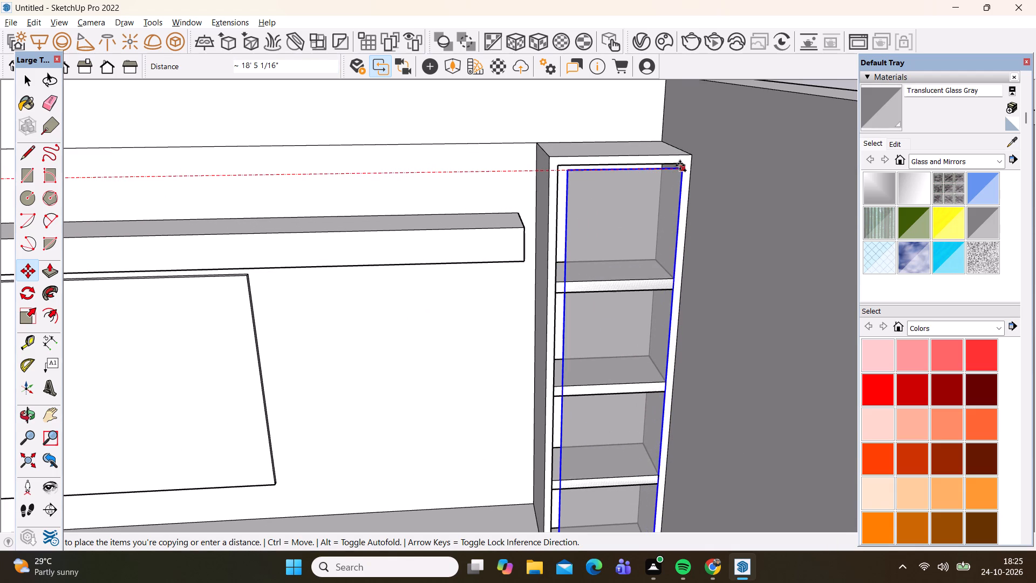
scroll(678, 166, up, 6)
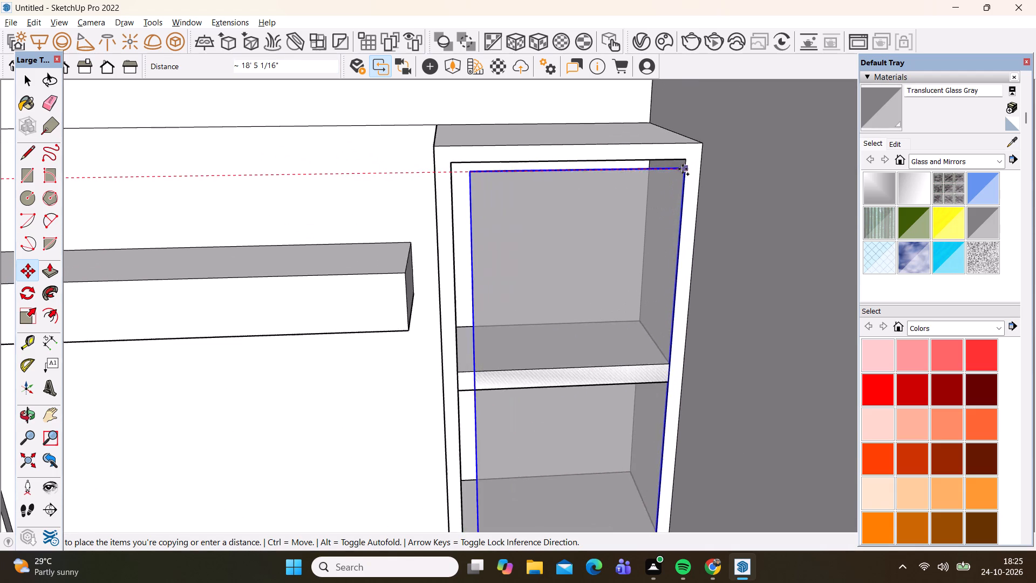
scroll(683, 169, up, 6)
click(686, 155)
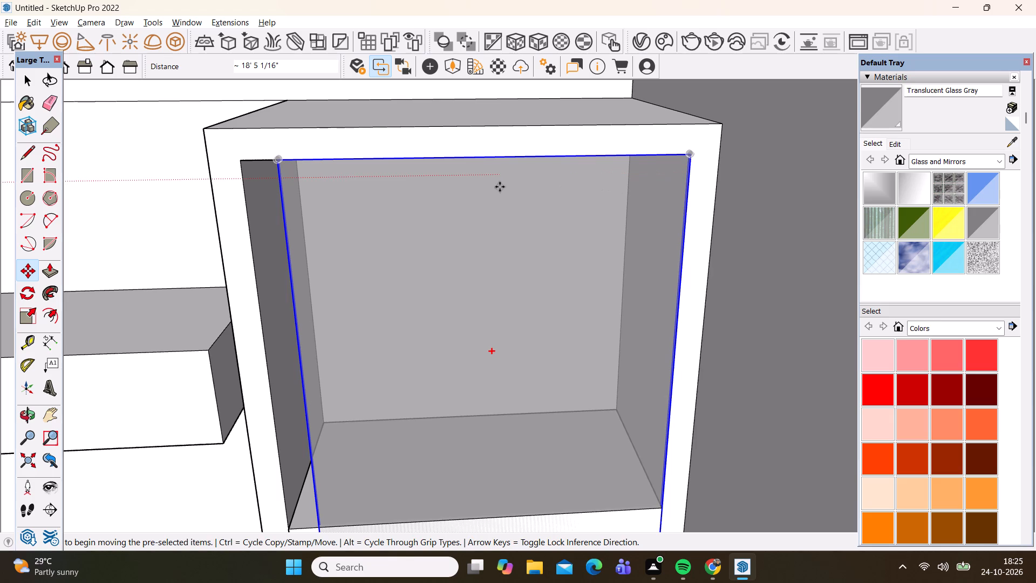
Push/Pull the left side face of the right column's glass panel about 1 5/8" to the opening's left inner edge.
key(space)
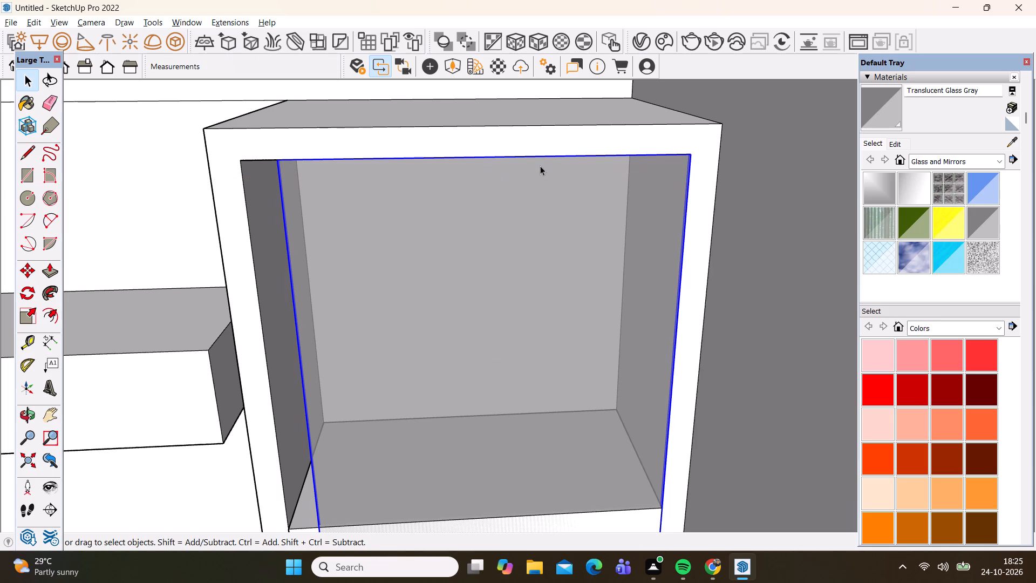
scroll(540, 153, down, 6)
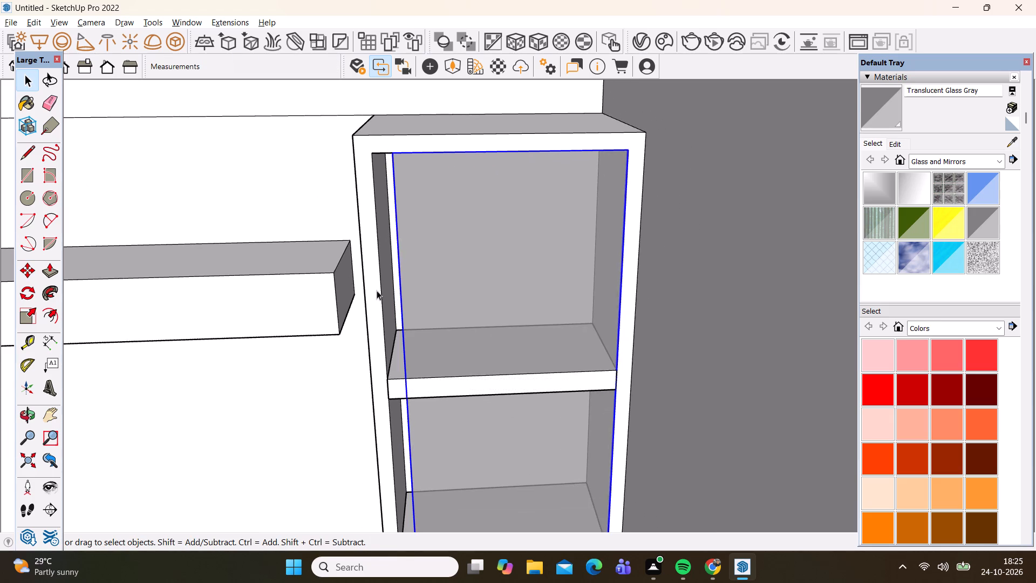
scroll(374, 290, down, 1)
middle_drag(385, 274, 475, 227)
scroll(344, 282, up, 2)
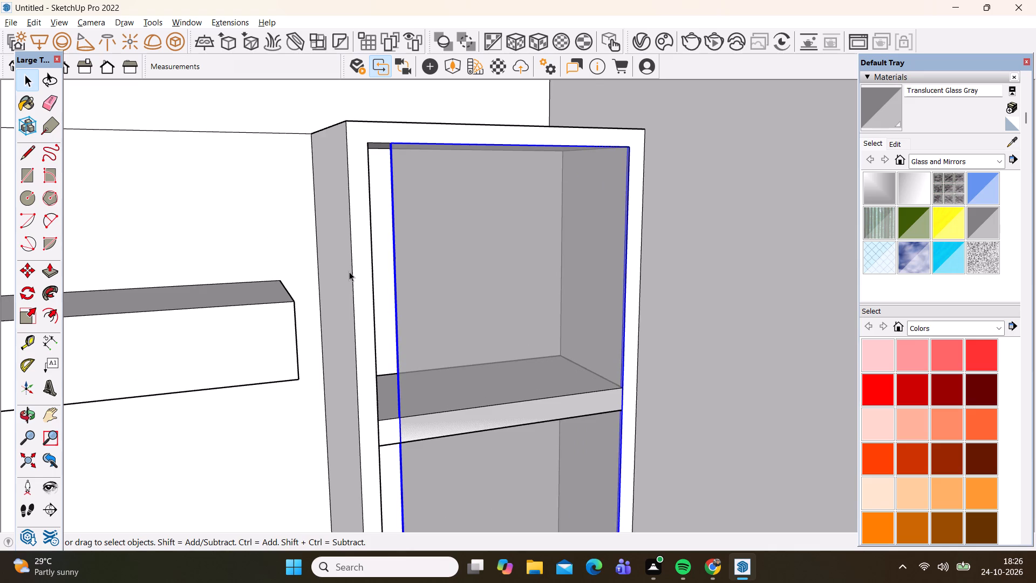
scroll(370, 267, up, 3)
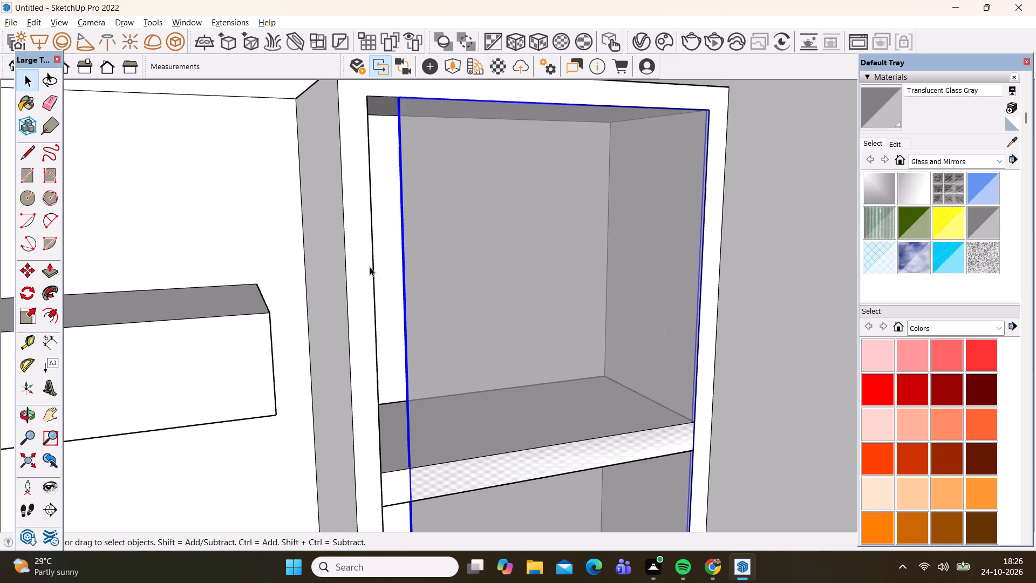
middle_drag(416, 250, 501, 342)
scroll(494, 326, down, 1)
scroll(383, 154, up, 5)
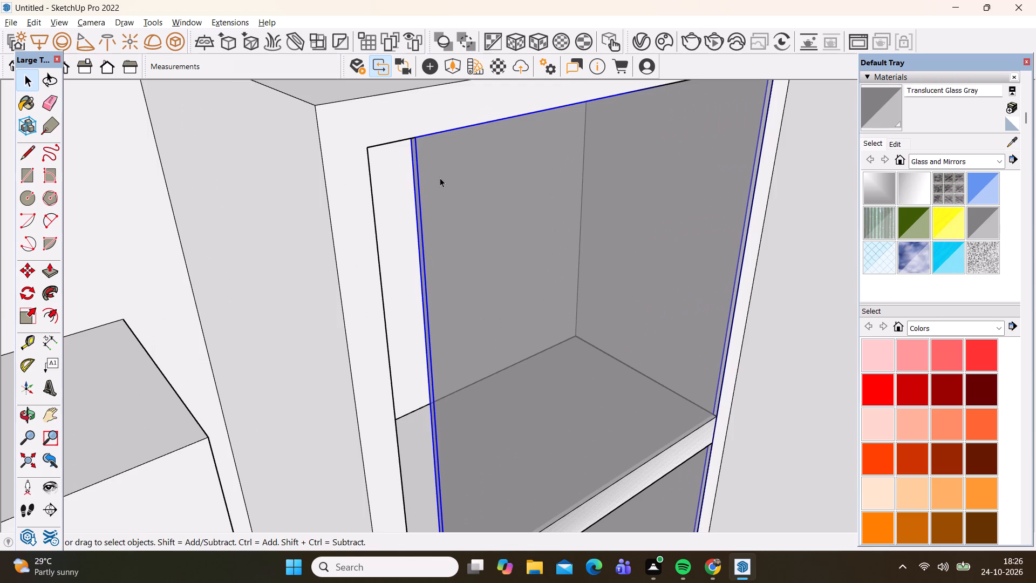
scroll(394, 159, up, 4)
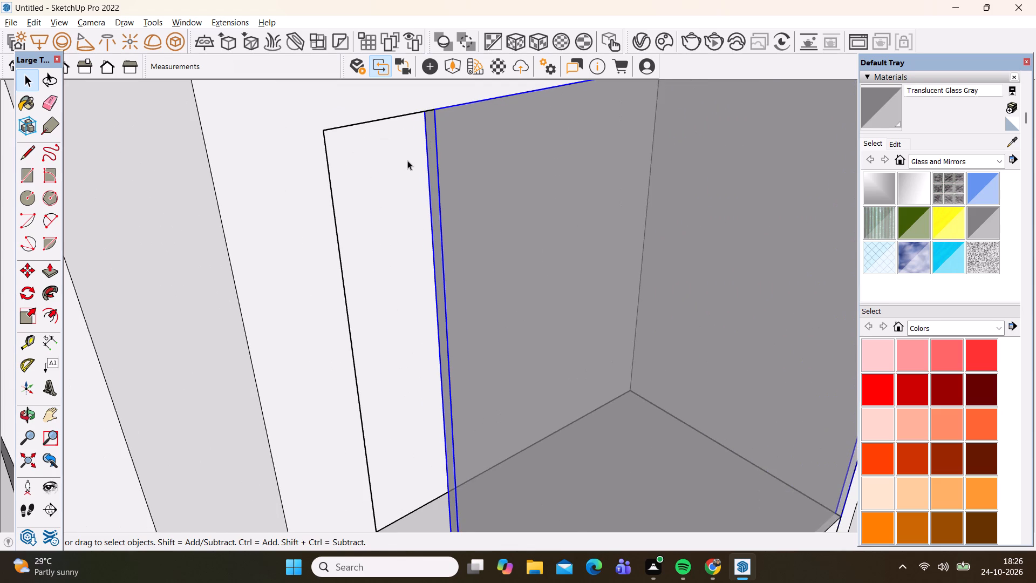
key(p)
key(space)
click(442, 173)
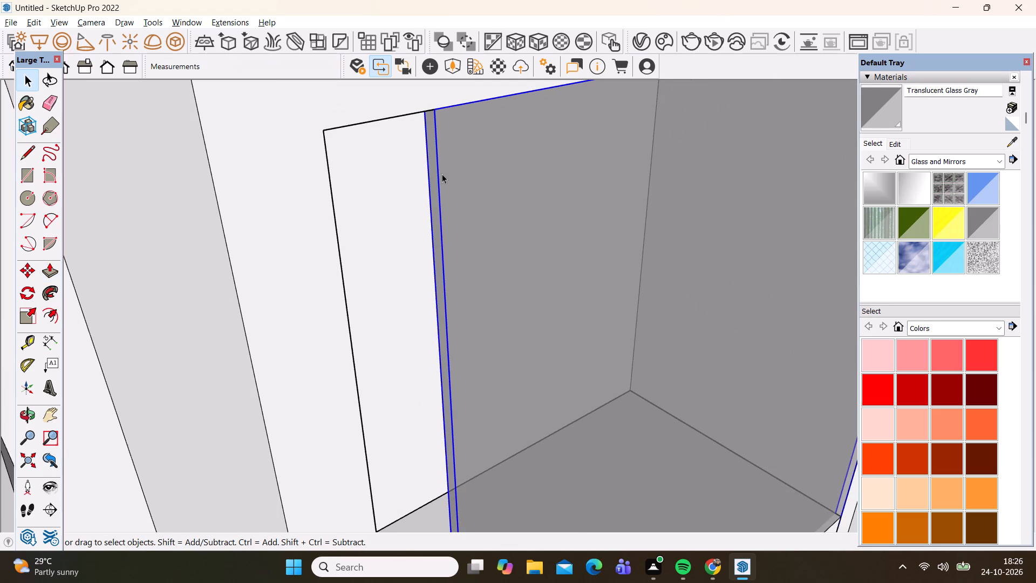
double_click(441, 174)
key(p)
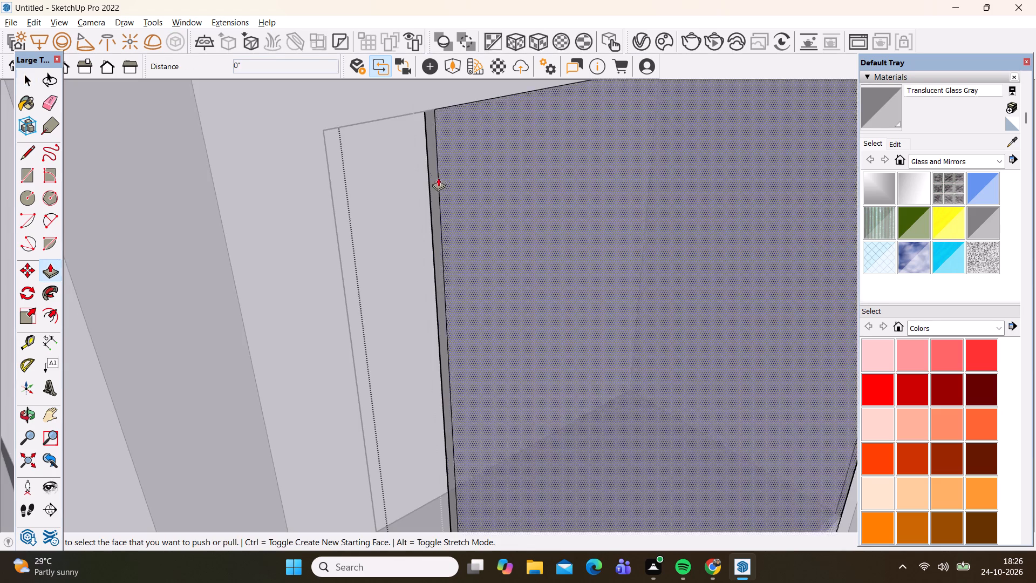
click(432, 184)
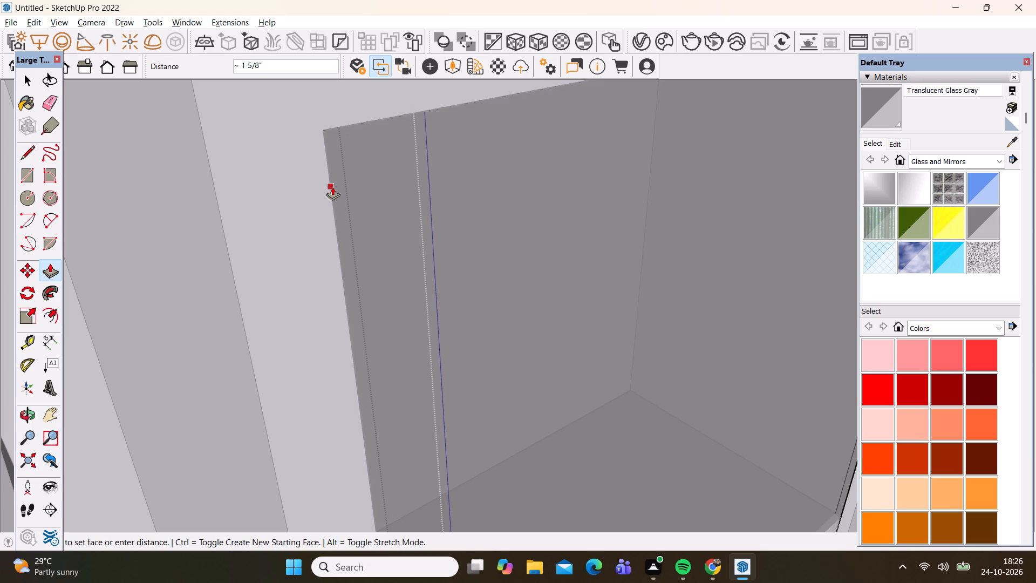
click(332, 187)
key(space)
scroll(335, 212, down, 12)
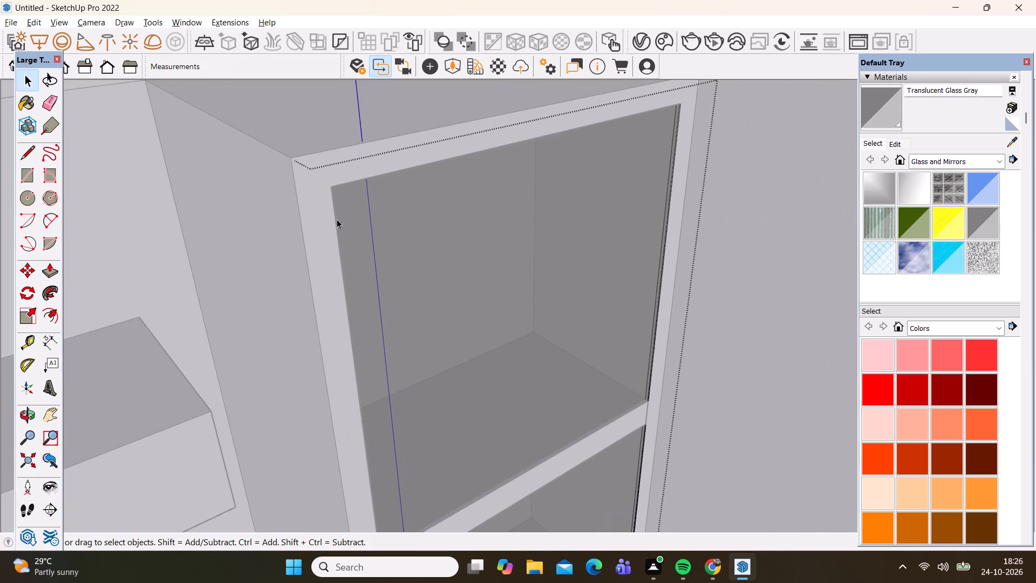
scroll(481, 316, down, 1)
middle_drag(481, 317, 402, 320)
key(space)
scroll(394, 297, down, 11)
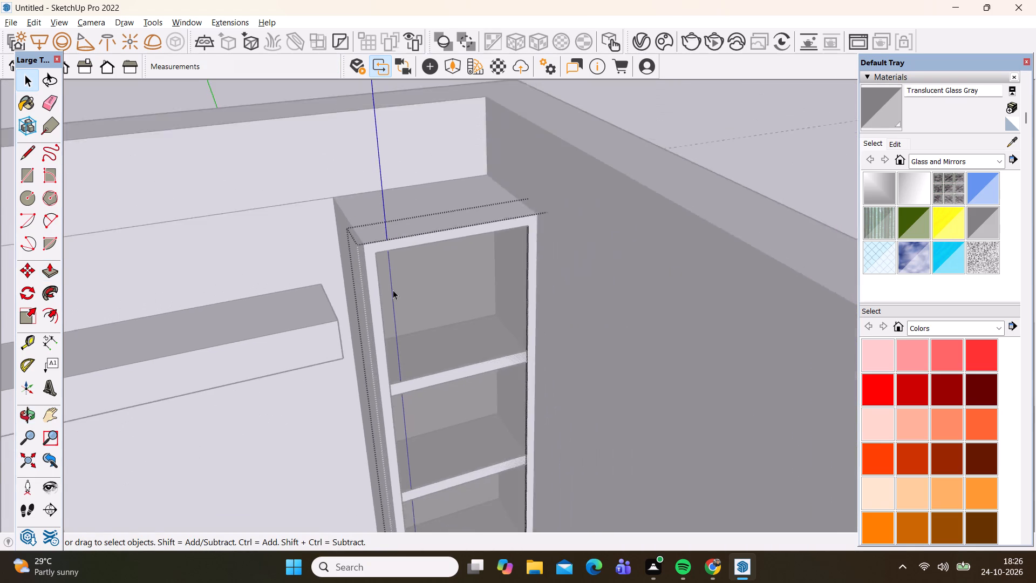
scroll(393, 290, down, 5)
click(590, 130)
scroll(588, 142, down, 5)
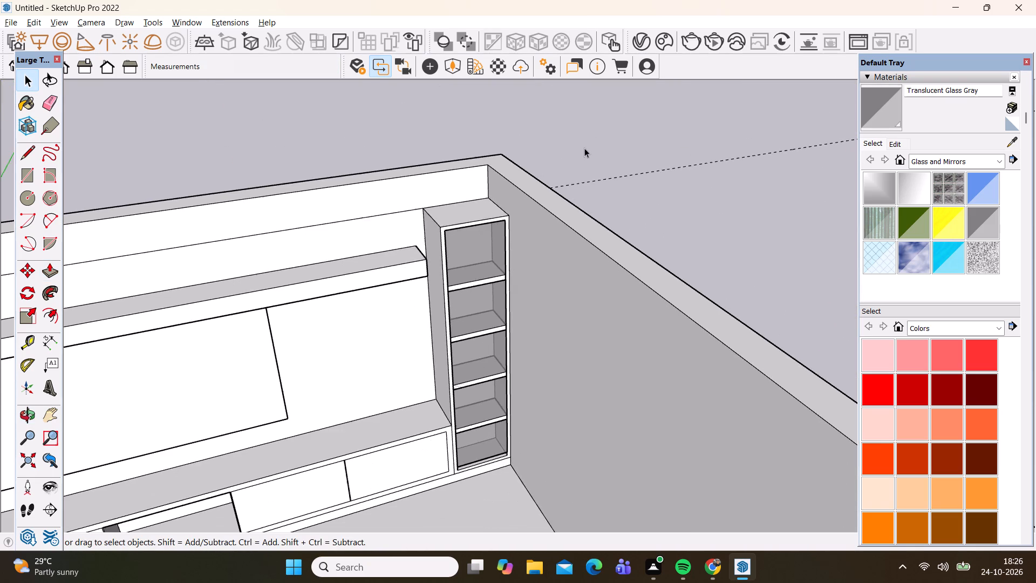
middle_drag(483, 437, 449, 369)
scroll(477, 431, down, 1)
scroll(497, 333, down, 7)
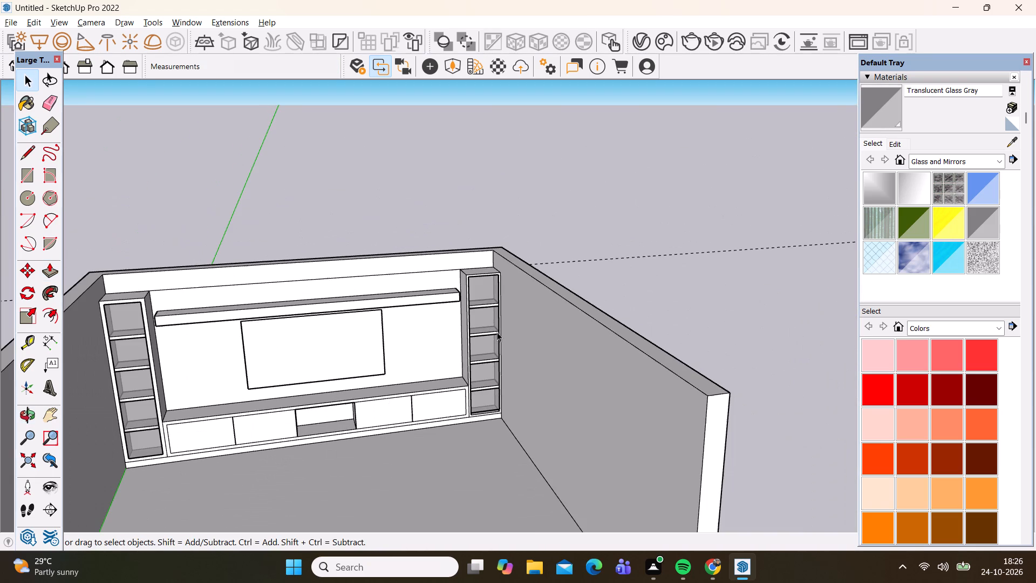
Examine the whole back wall unit with both glass-fitted shelf columns from several distances and angles inside the room.
scroll(550, 268, down, 5)
scroll(212, 270, up, 1)
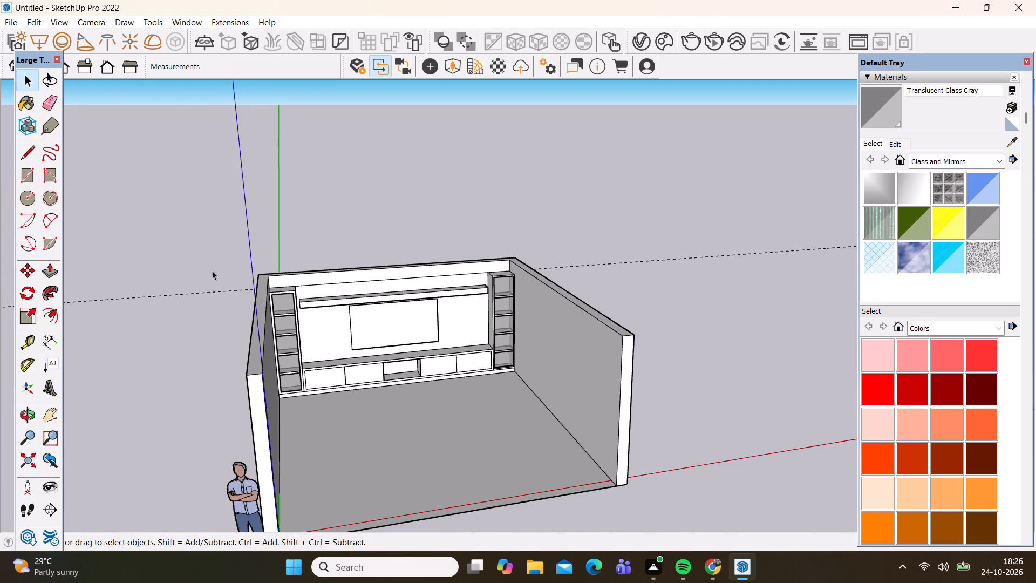
scroll(242, 290, up, 2)
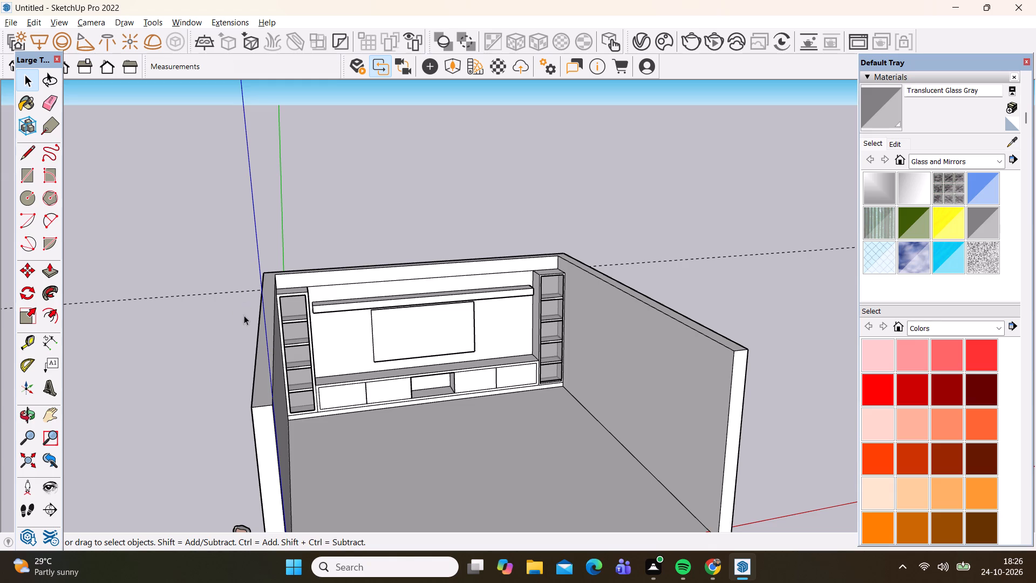
scroll(268, 250, up, 2)
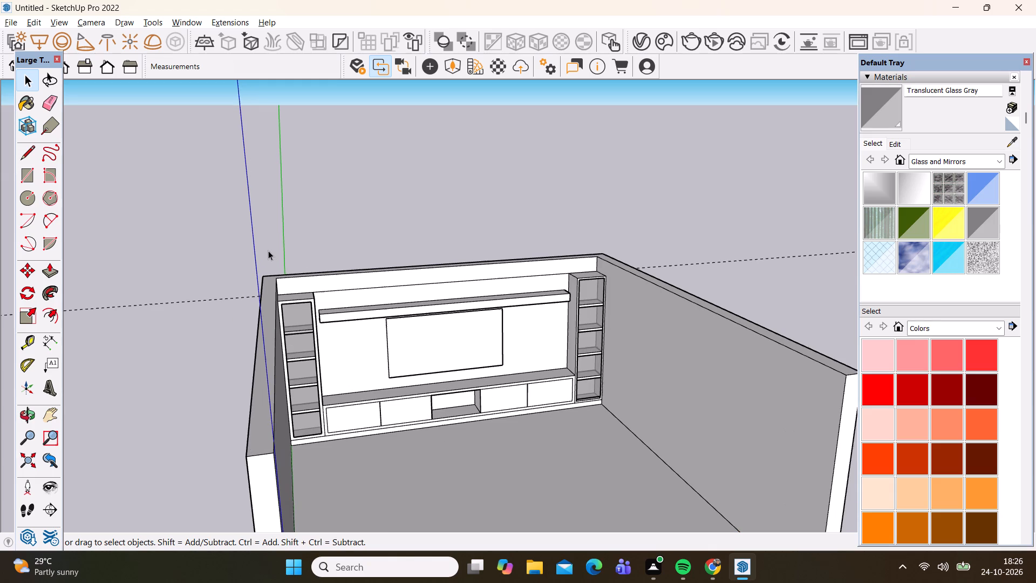
scroll(263, 321, up, 2)
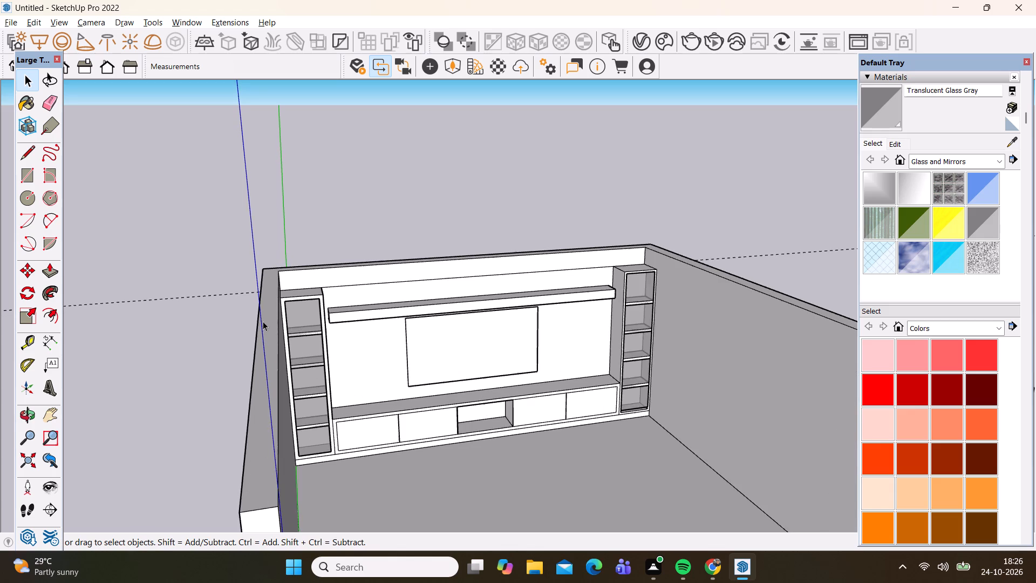
scroll(268, 325, up, 3)
scroll(247, 248, down, 8)
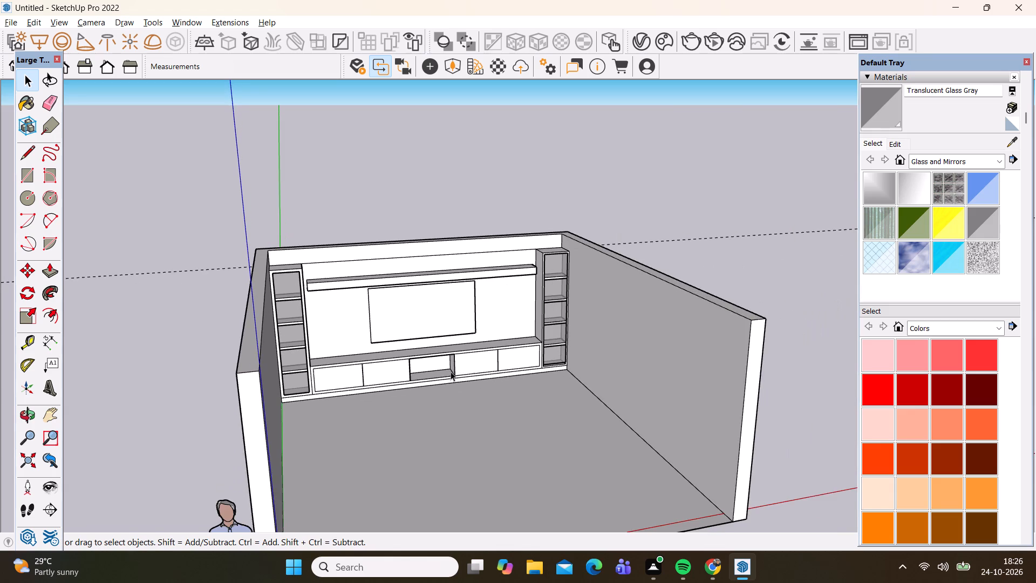
middle_drag(439, 381, 413, 368)
scroll(410, 384, down, 1)
scroll(380, 402, up, 5)
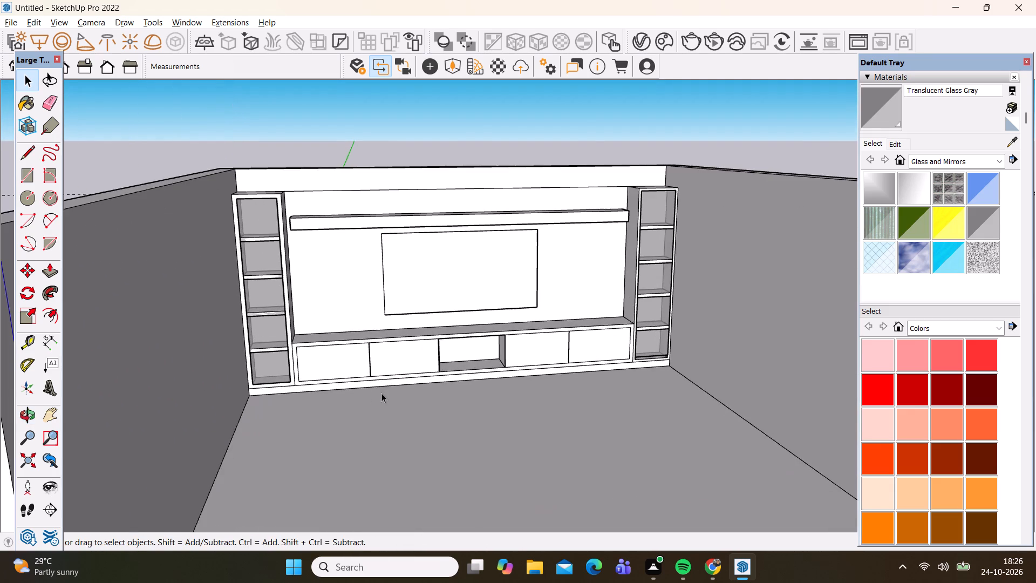
scroll(324, 367, down, 4)
scroll(415, 194, up, 4)
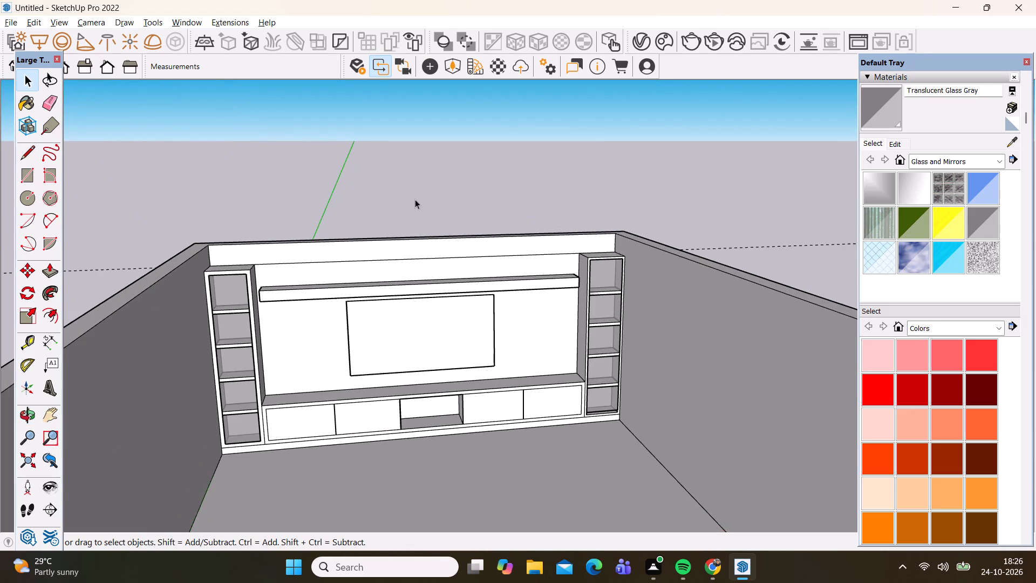
scroll(413, 200, up, 1)
scroll(413, 200, down, 3)
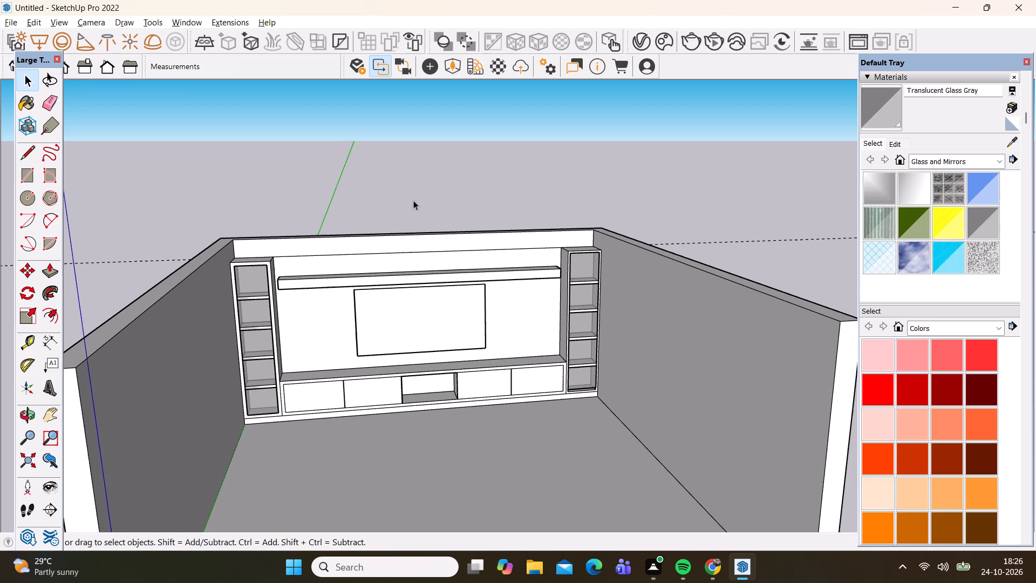
scroll(413, 200, up, 3)
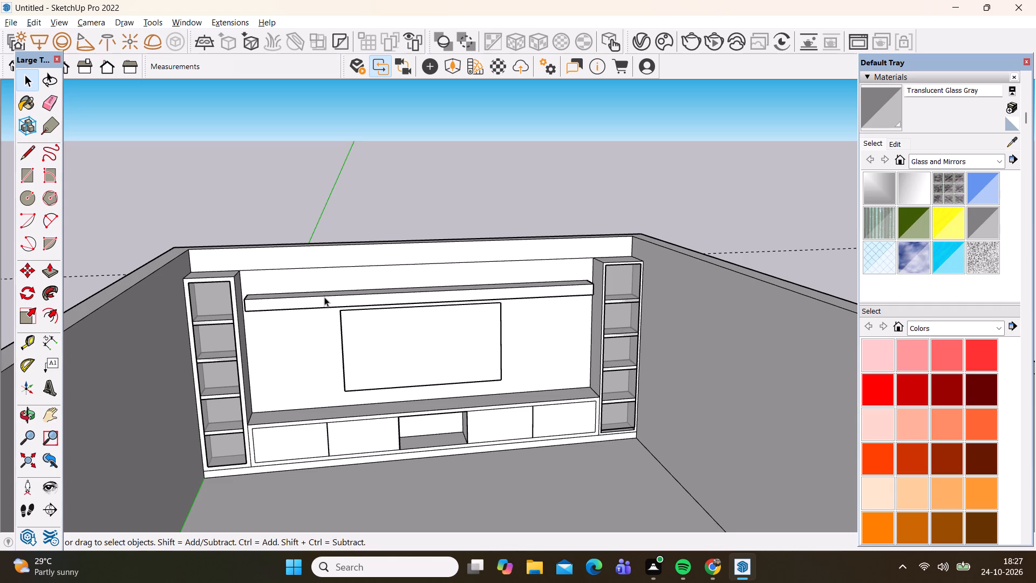
Inspect the open niche in the middle of the low base cabinet, including its inner top, bottom and side faces.
scroll(313, 185, down, 6)
scroll(399, 399, up, 4)
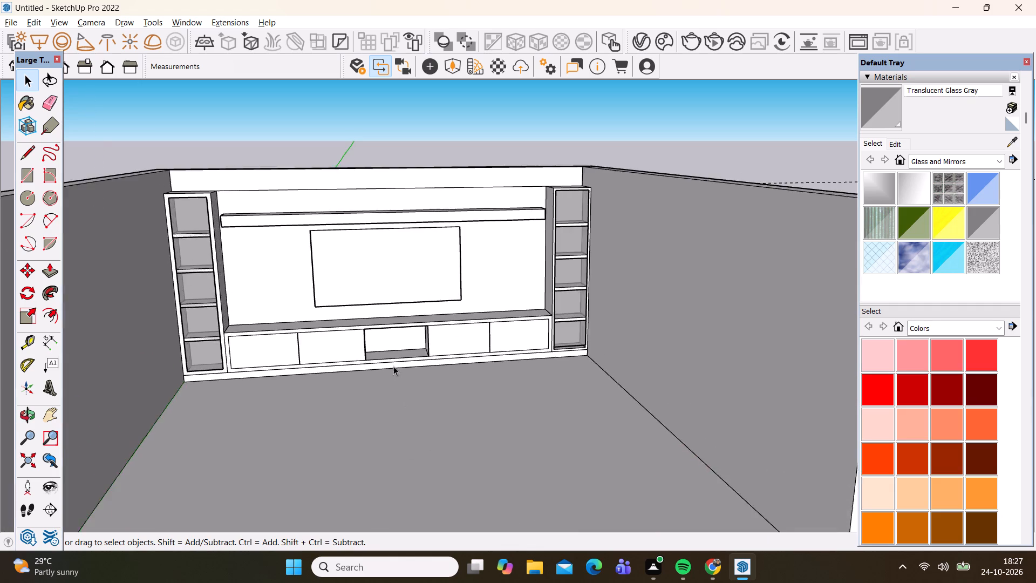
scroll(393, 366, up, 11)
middle_drag(404, 354, 392, 300)
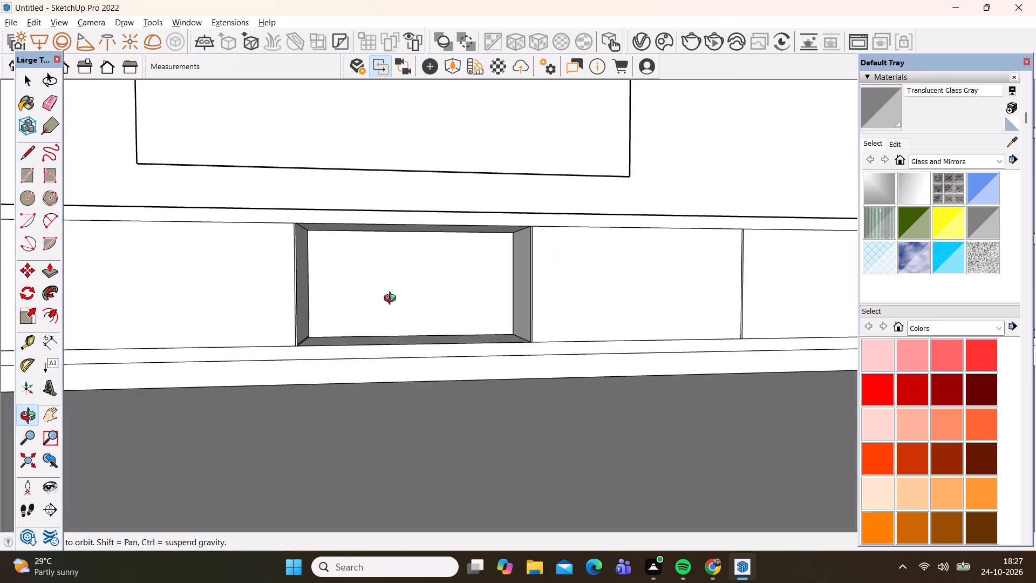
middle_drag(392, 300, 393, 290)
scroll(406, 269, up, 4)
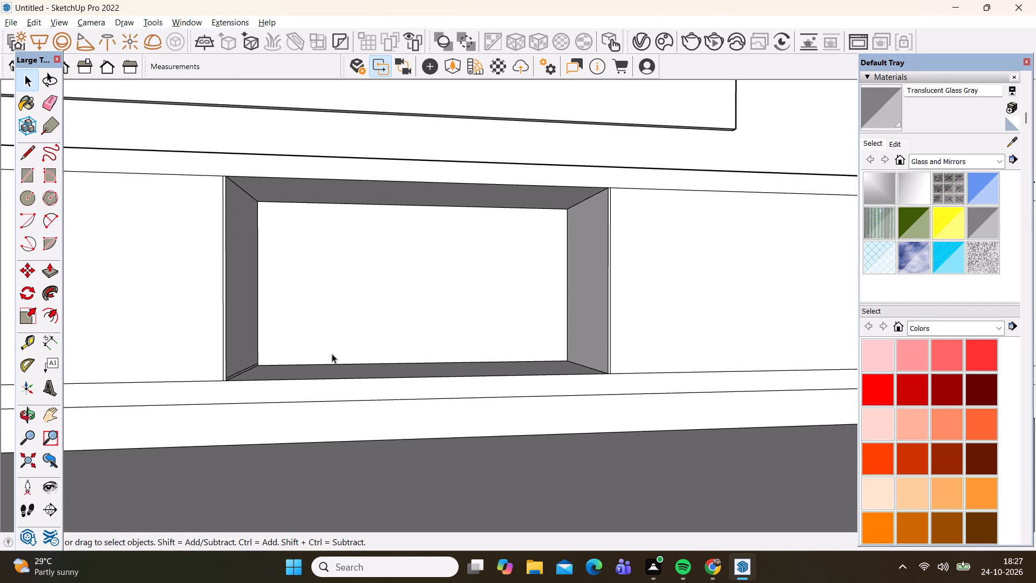
middle_drag(369, 342, 347, 395)
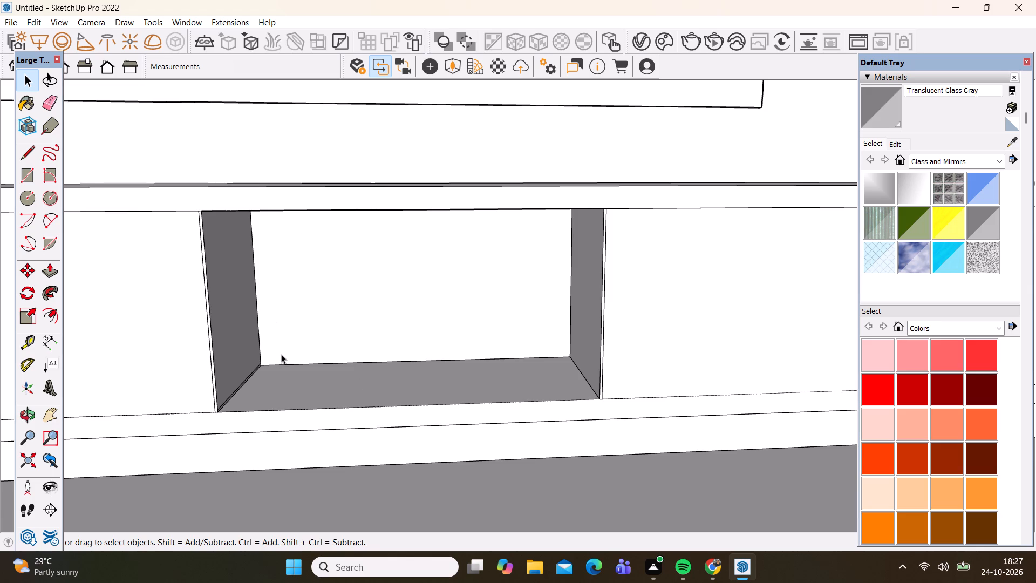
scroll(297, 211, down, 1)
middle_drag(300, 287, 333, 231)
scroll(323, 245, down, 1)
scroll(369, 176, up, 4)
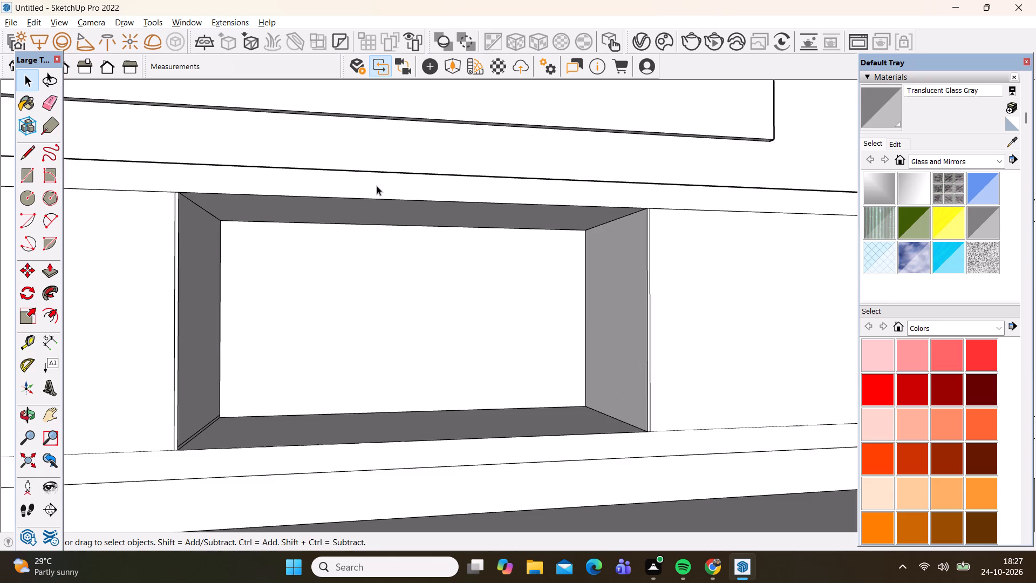
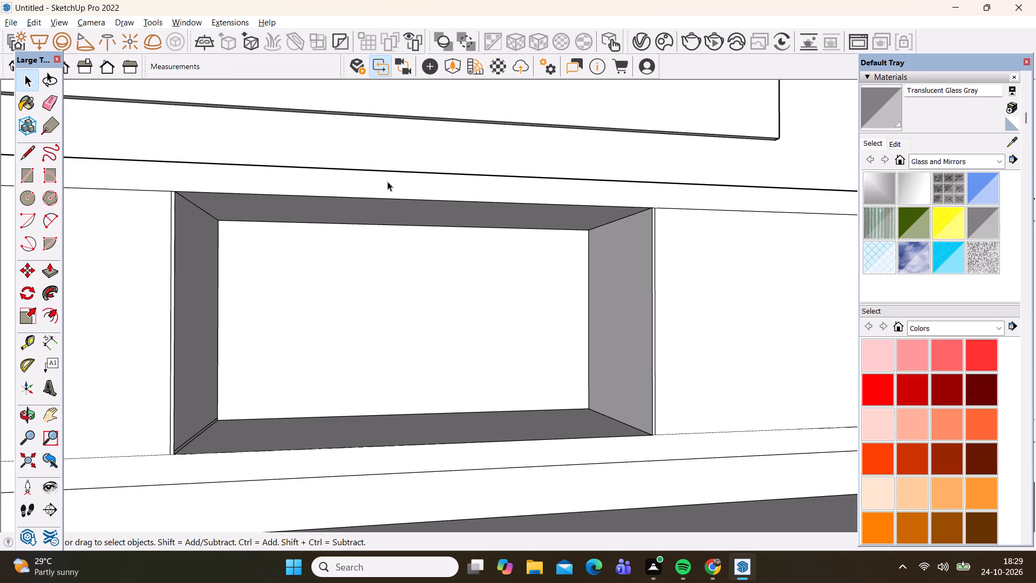
Inside the TV unit group, draw a rectangle covering the open front of the low cabinet's middle compartment.
key(p)
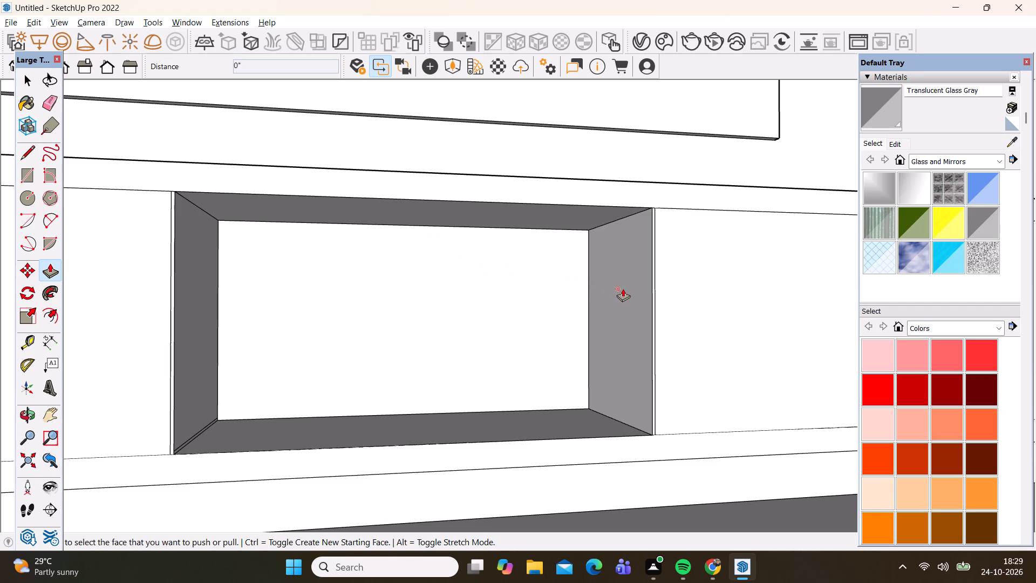
key(space)
double_click(623, 289)
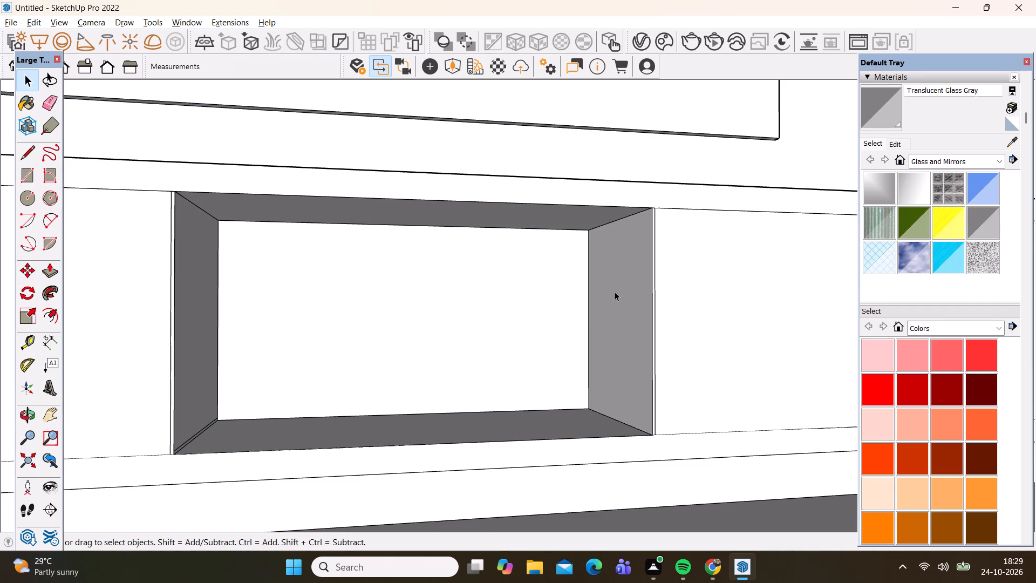
scroll(561, 314, down, 15)
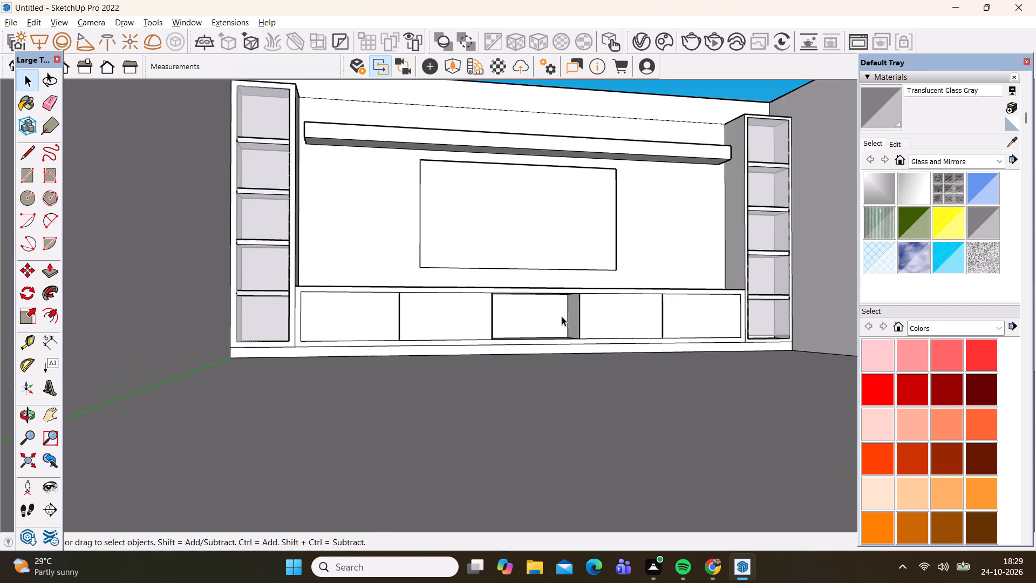
scroll(562, 316, down, 1)
middle_drag(562, 316, 500, 341)
scroll(501, 316, up, 6)
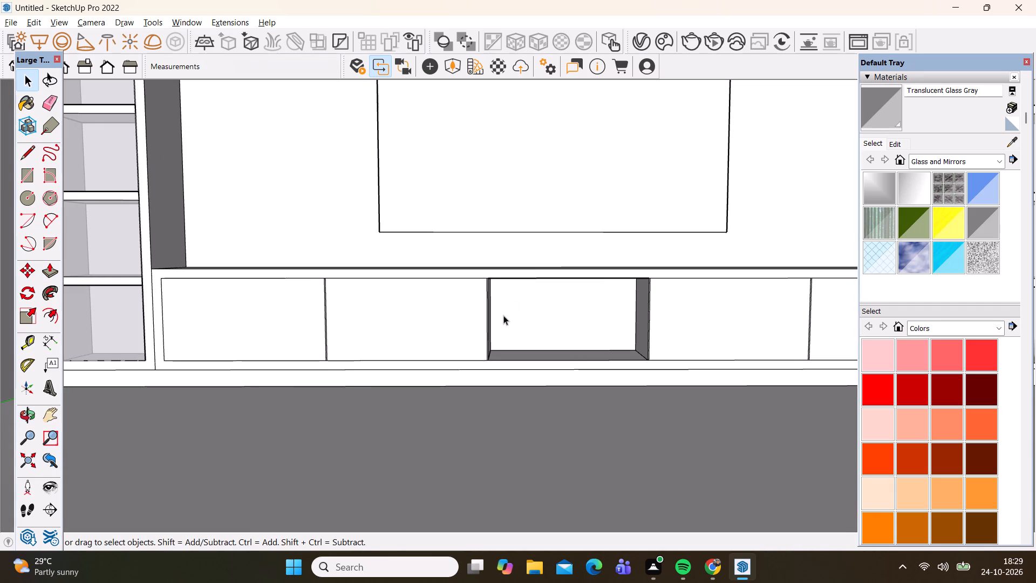
key(r)
click(489, 280)
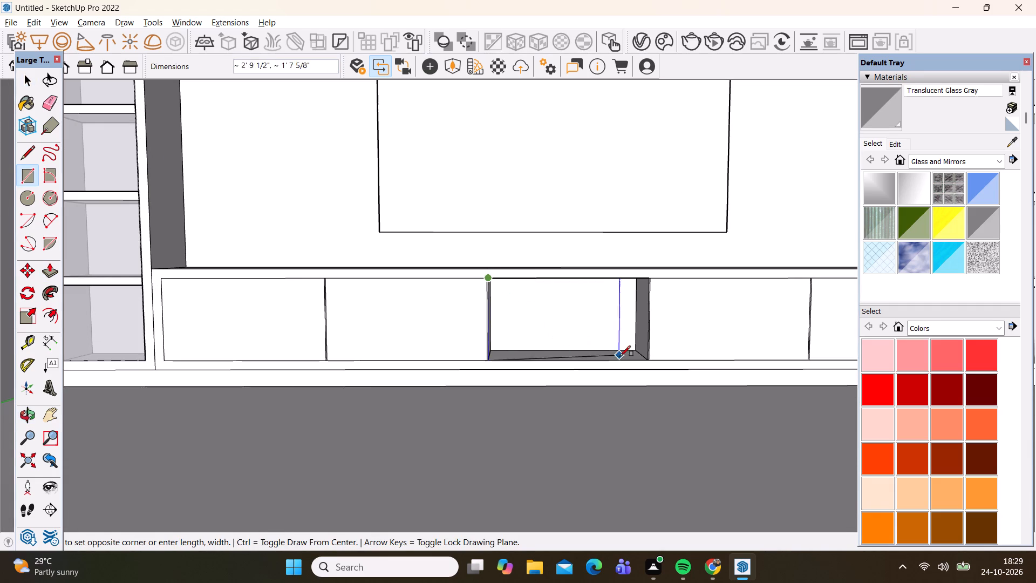
click(651, 362)
key(space)
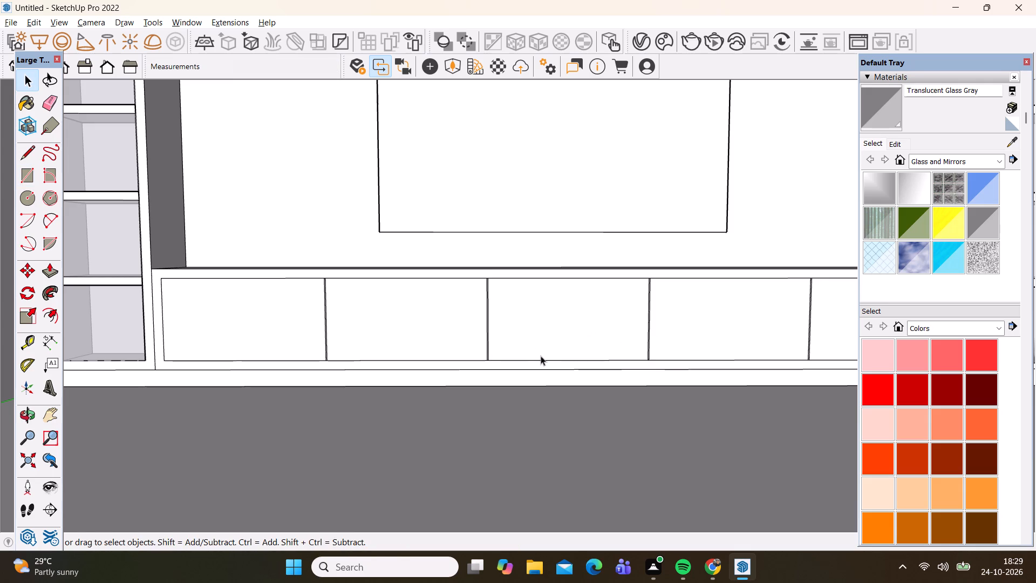
Paint the middle compartment's front face with Translucent Glass Gray from Glass and Mirrors, then close the group.
double_click(558, 325)
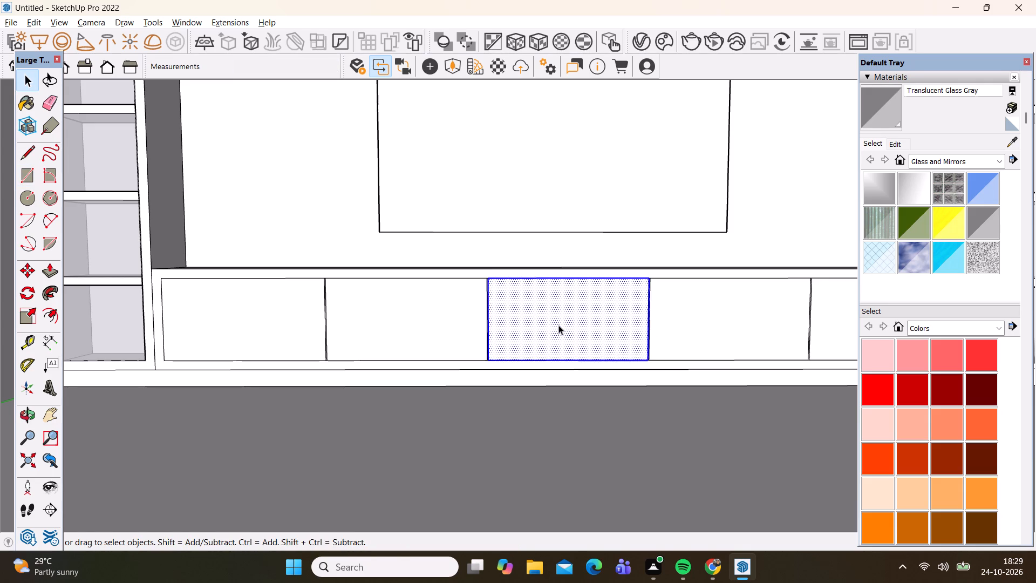
scroll(456, 322, down, 14)
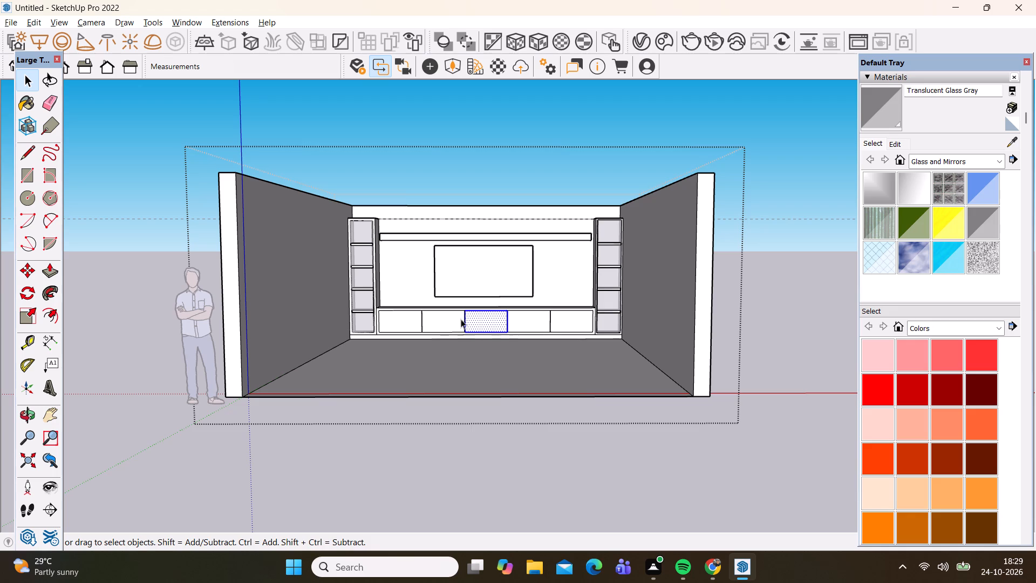
click(987, 224)
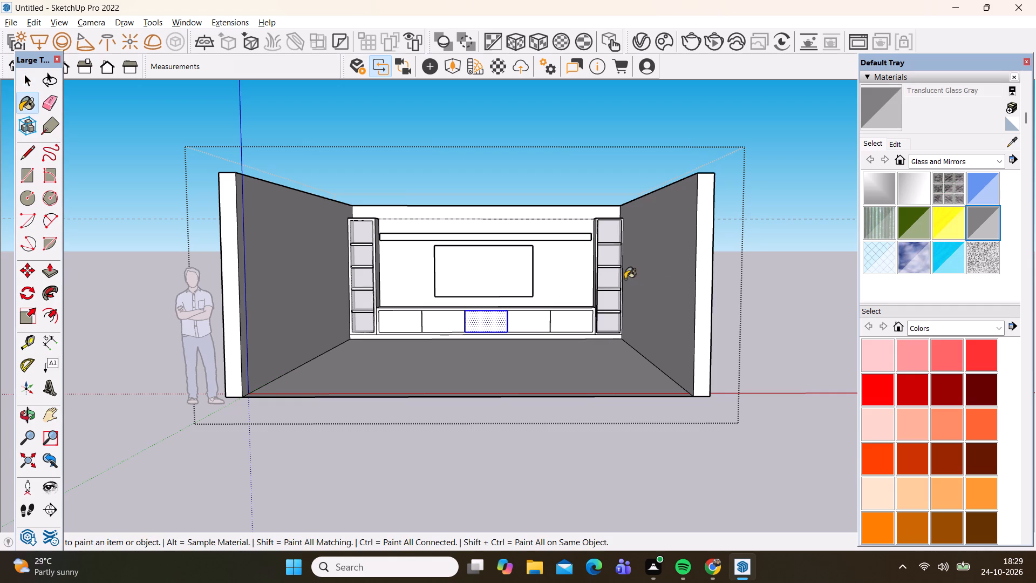
scroll(508, 334, up, 4)
click(482, 318)
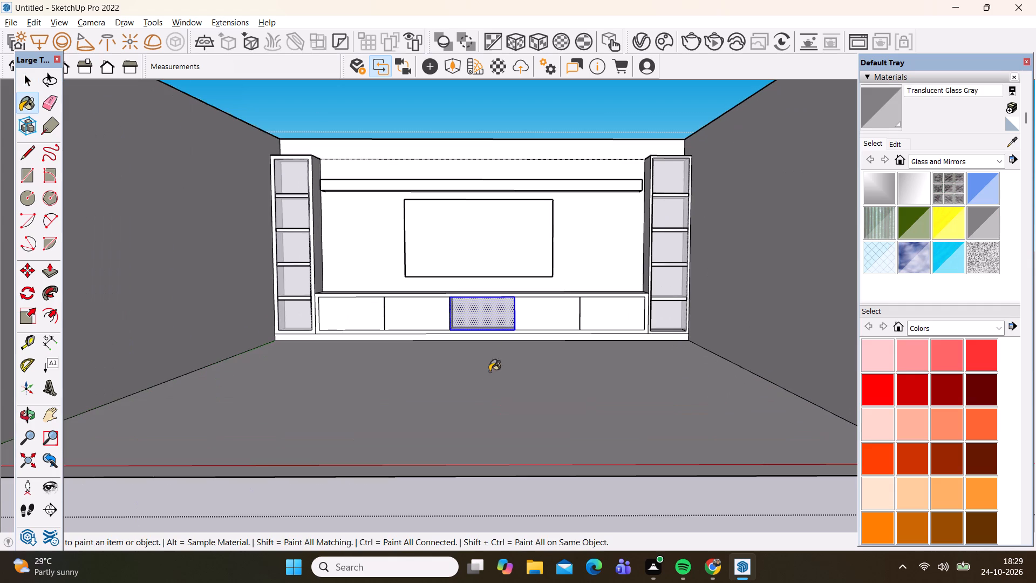
key(space)
text(b)
key(space)
scroll(454, 330, down, 2)
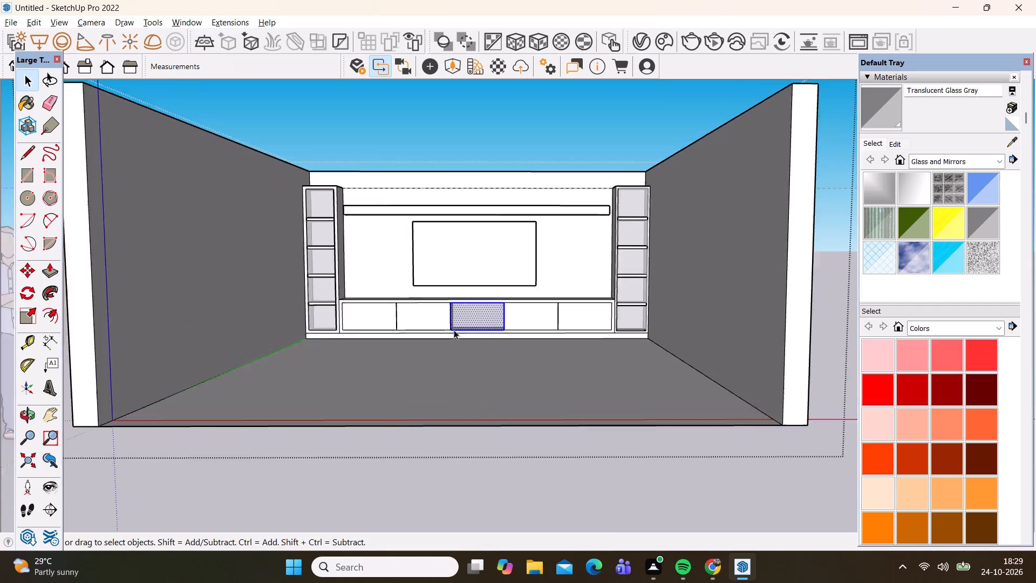
scroll(454, 330, down, 3)
click(649, 136)
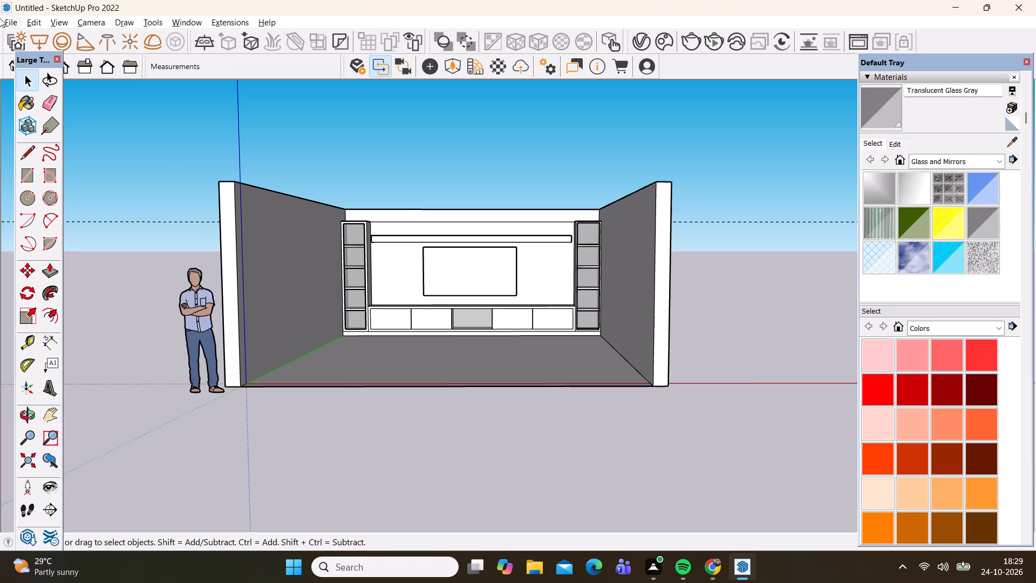
Delete all guides from the model.
click(30, 24)
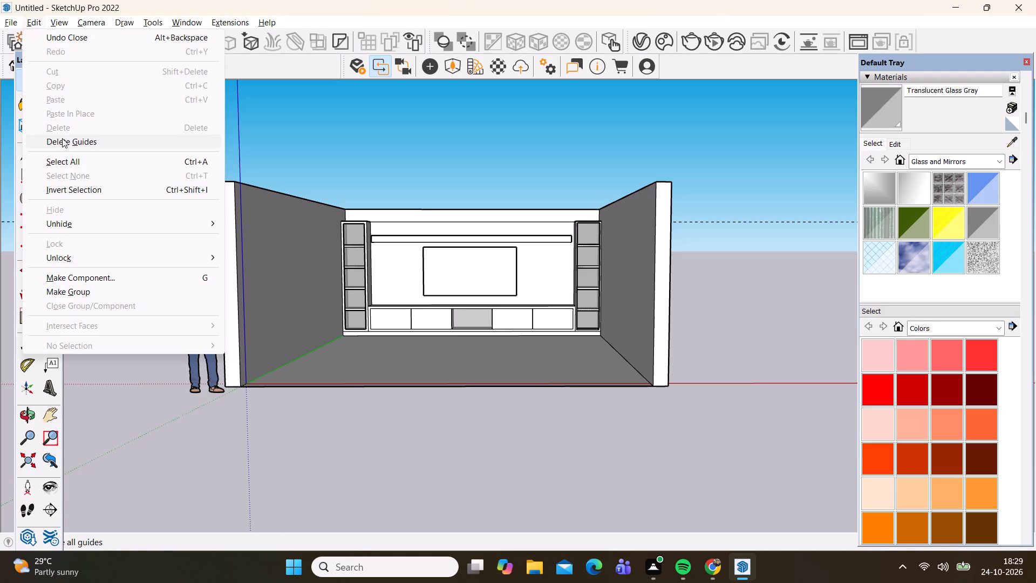
click(62, 138)
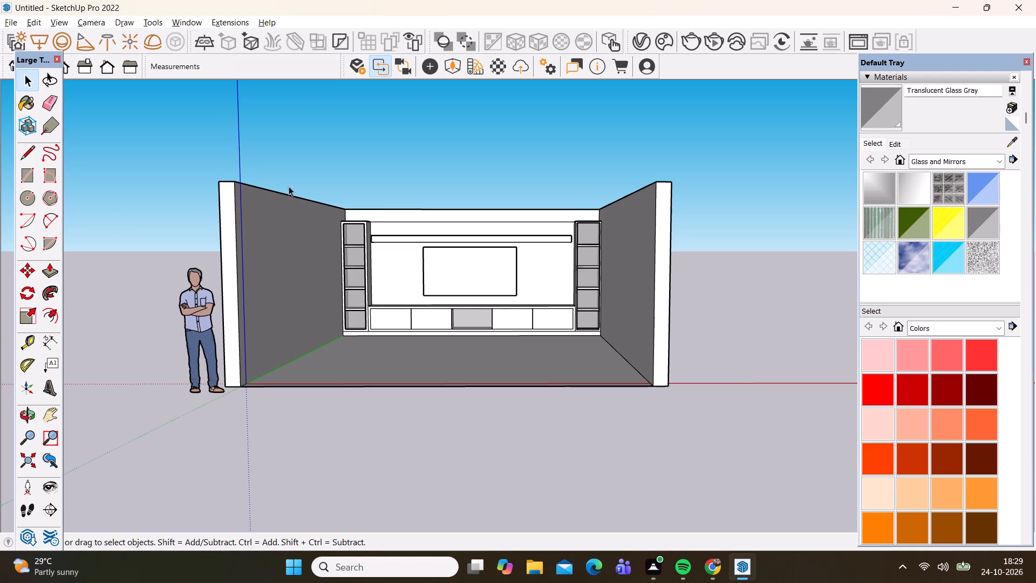
Examine the TV wall unit, its side shelf towers and the glass-fronted middle compartment from several angles and distances.
scroll(346, 176, up, 1)
scroll(285, 227, down, 2)
middle_drag(253, 248, 283, 263)
scroll(452, 202, up, 1)
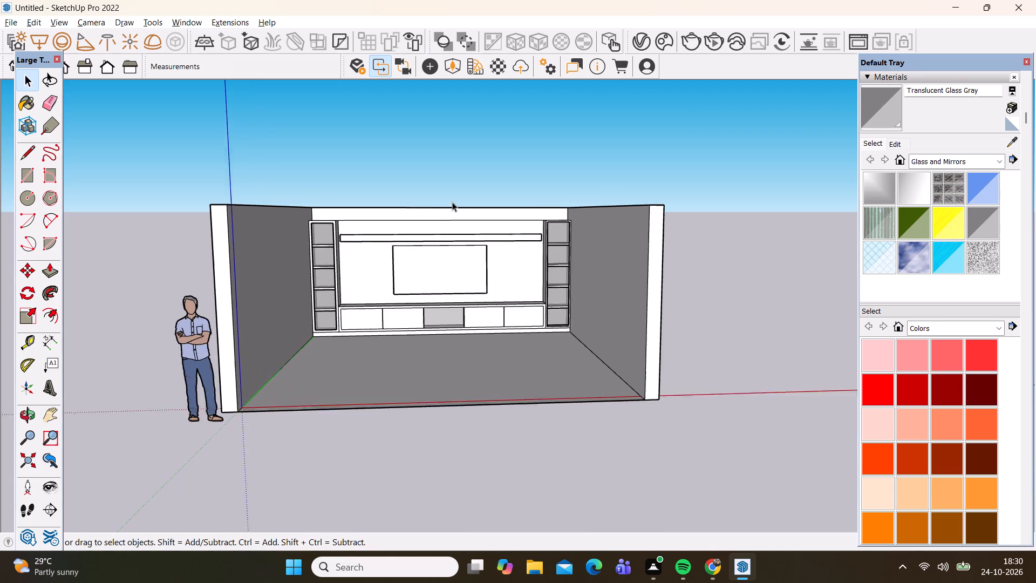
scroll(452, 202, up, 3)
scroll(574, 208, up, 2)
scroll(548, 116, down, 3)
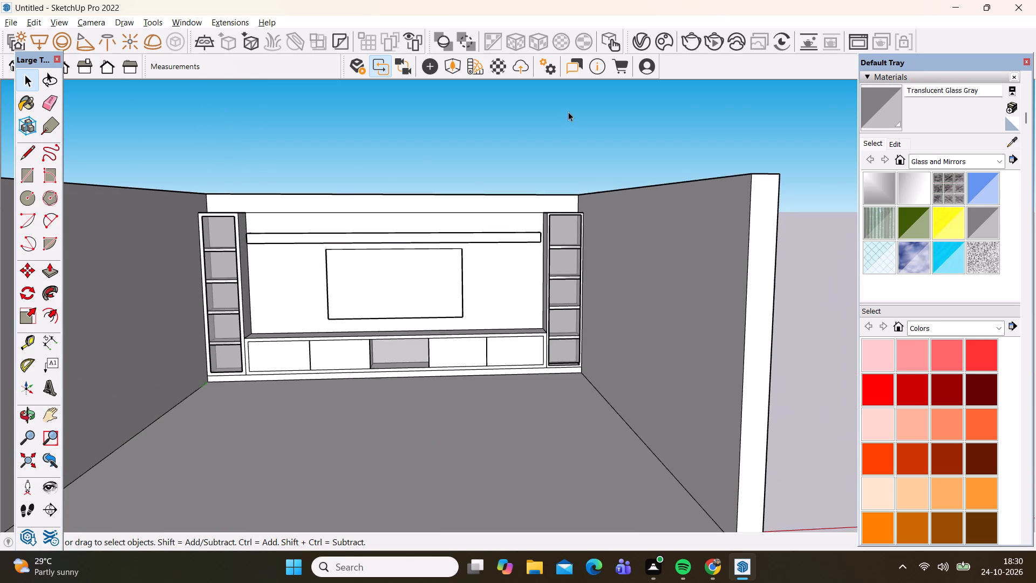
scroll(568, 112, down, 1)
scroll(155, 199, up, 4)
scroll(123, 215, down, 3)
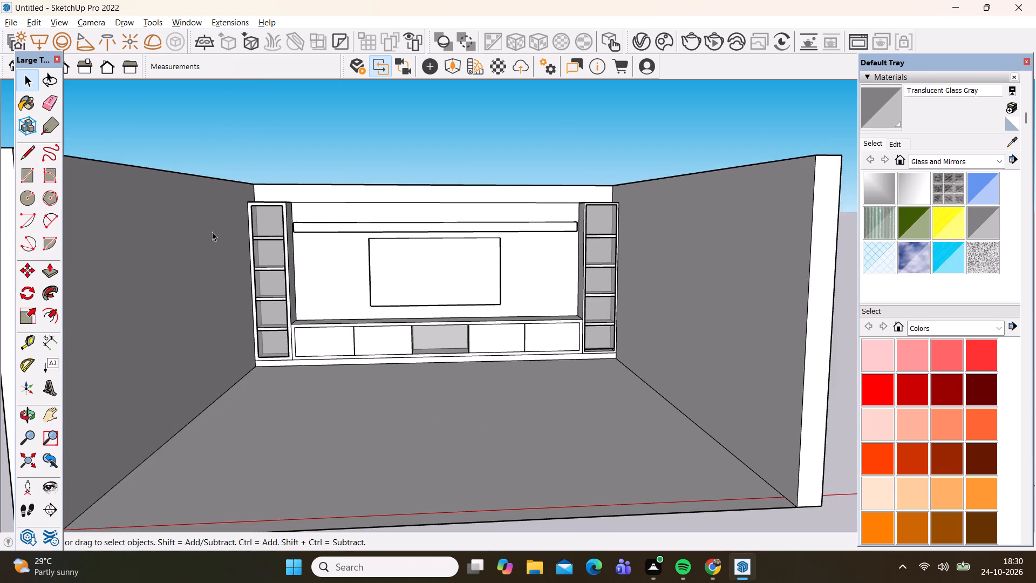
scroll(592, 228, up, 4)
middle_drag(669, 226, 686, 216)
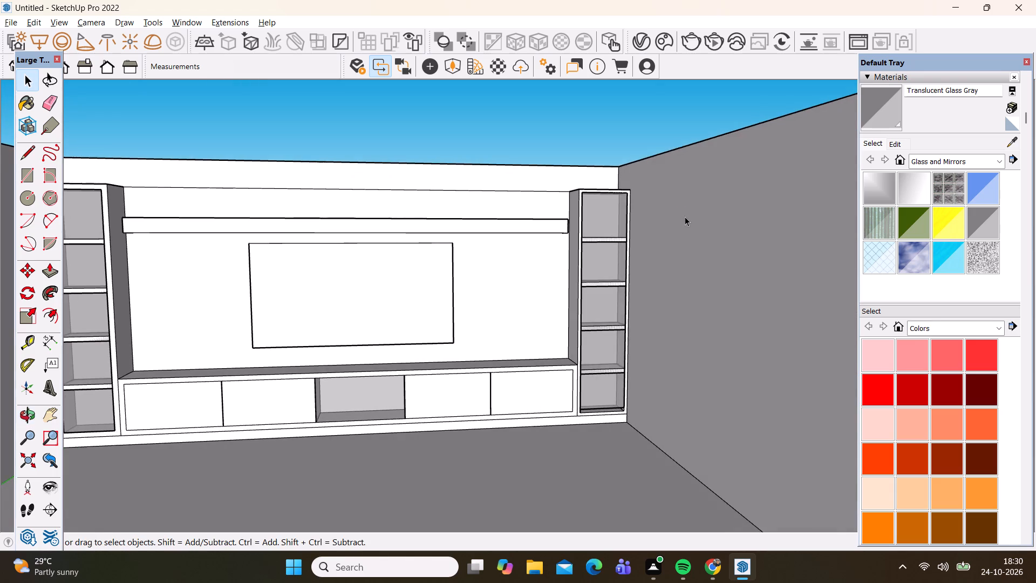
scroll(685, 216, down, 5)
scroll(340, 279, up, 2)
scroll(344, 336, up, 2)
scroll(335, 335, down, 1)
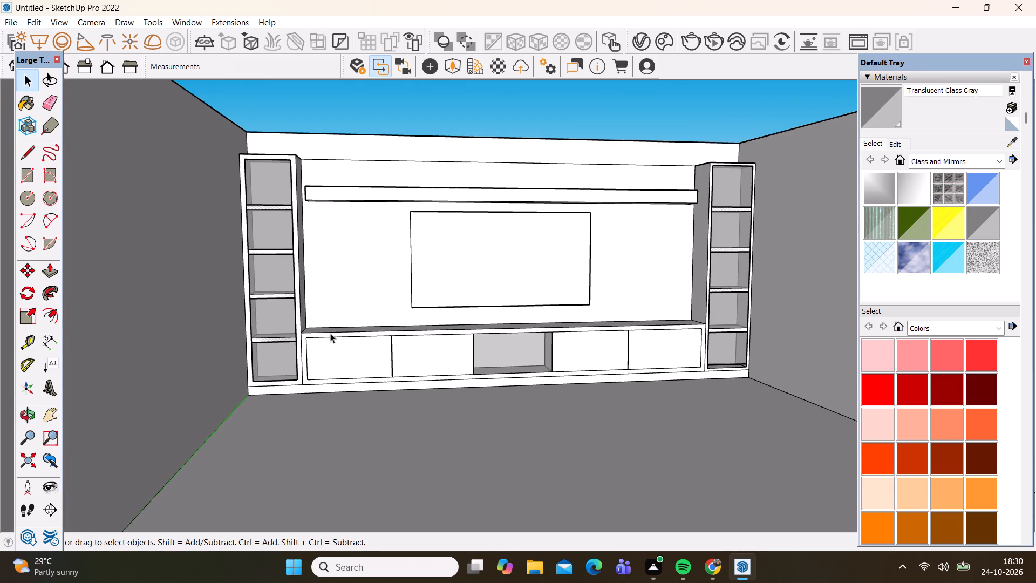
middle_click(453, 353)
scroll(453, 353, down, 1)
scroll(508, 330, up, 4)
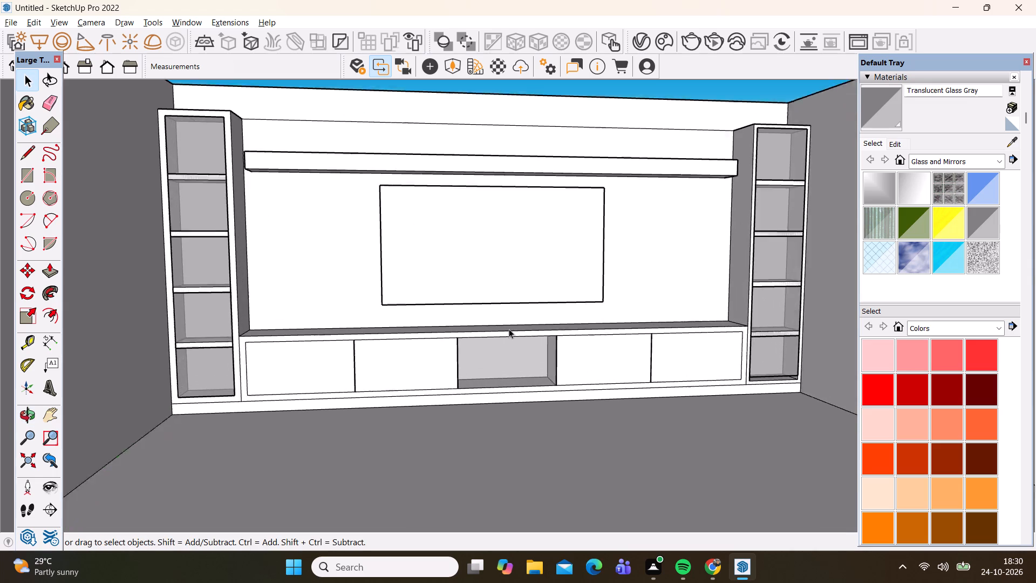
scroll(489, 327, down, 2)
middle_drag(488, 327, 478, 323)
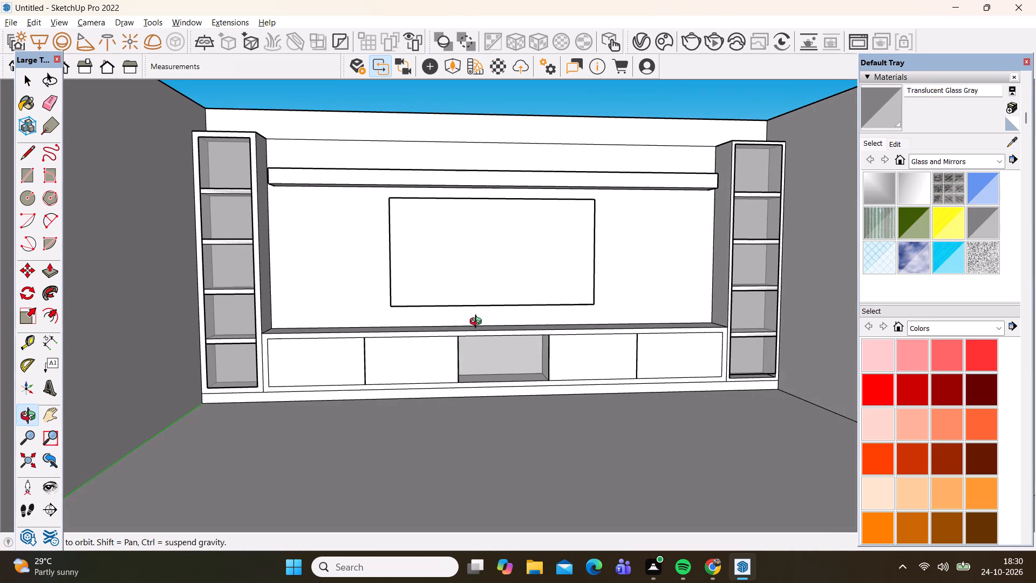
middle_drag(478, 323, 467, 337)
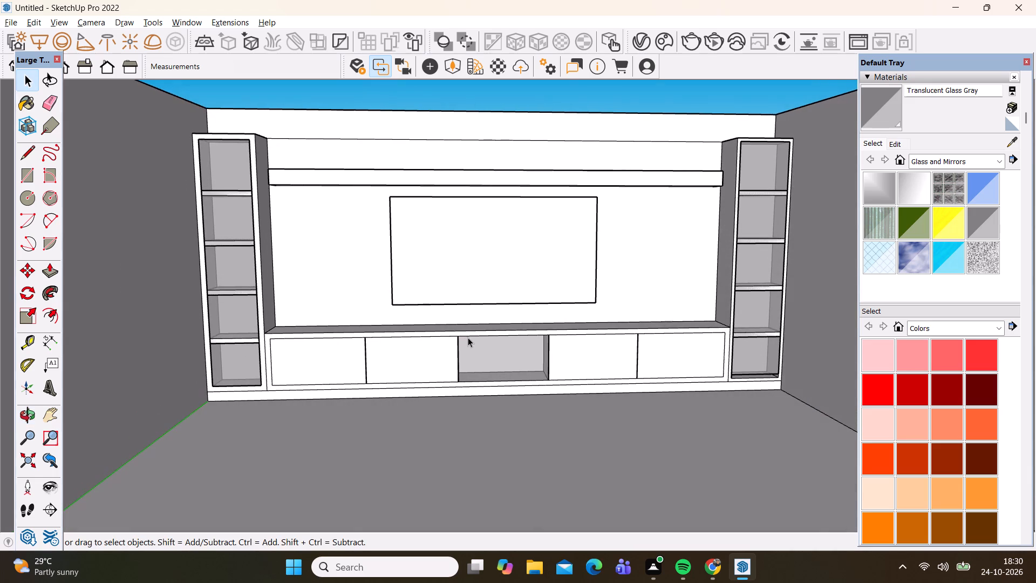
scroll(468, 337, up, 1)
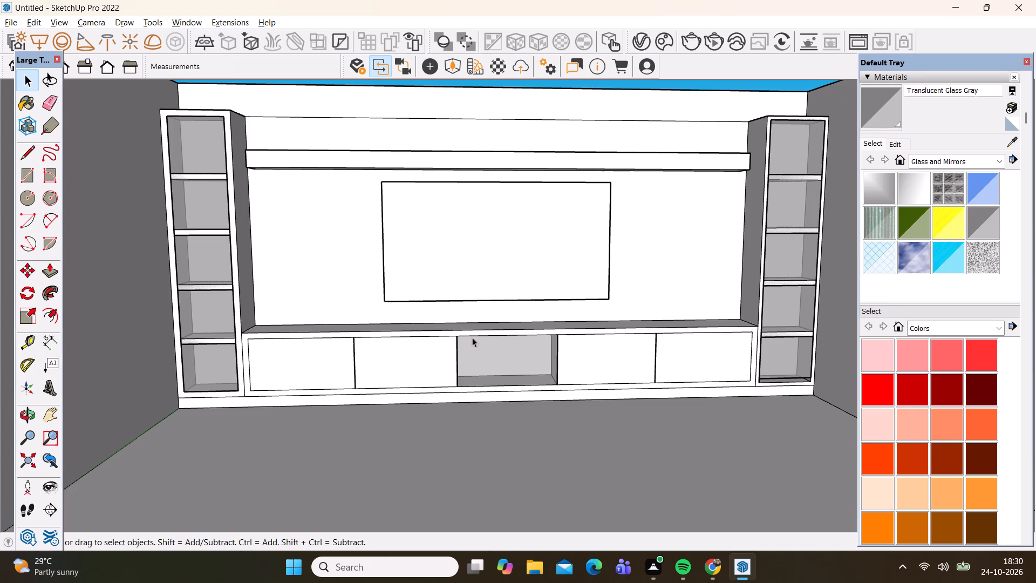
middle_drag(419, 262, 412, 250)
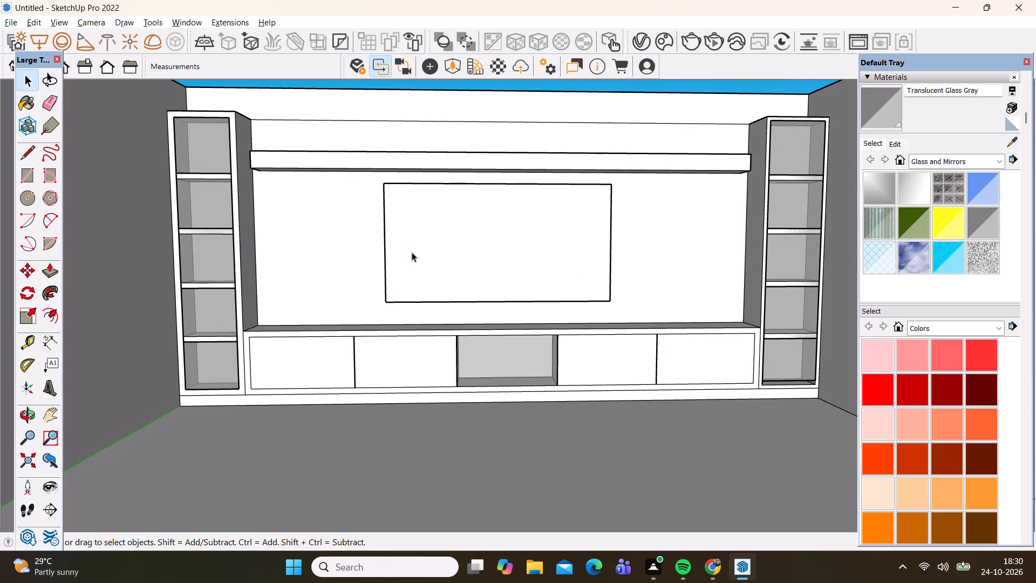
key(space)
middle_drag(438, 259, 433, 257)
scroll(438, 259, down, 1)
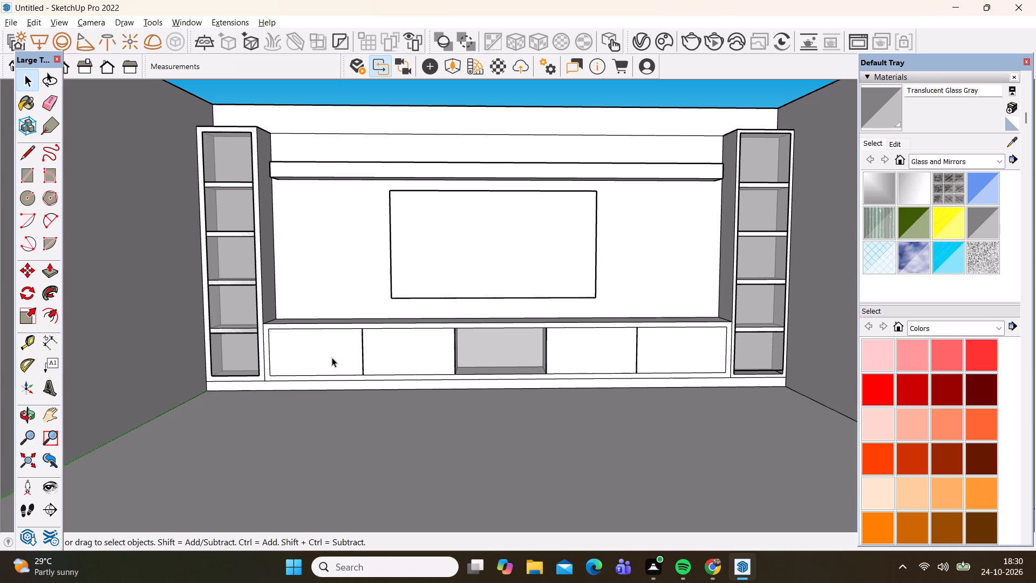
scroll(332, 359, down, 5)
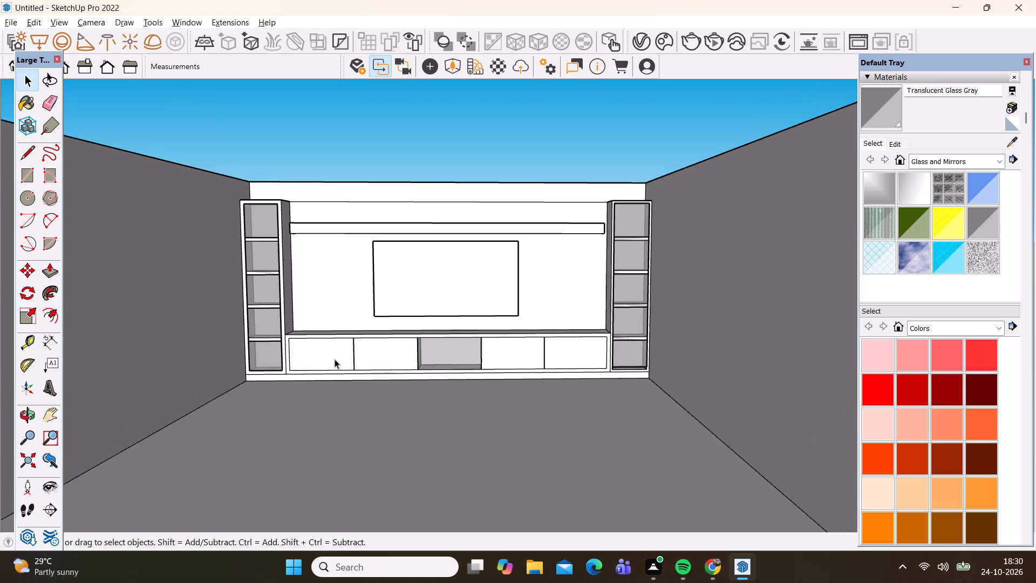
scroll(335, 359, down, 3)
scroll(358, 233, up, 6)
scroll(354, 347, up, 1)
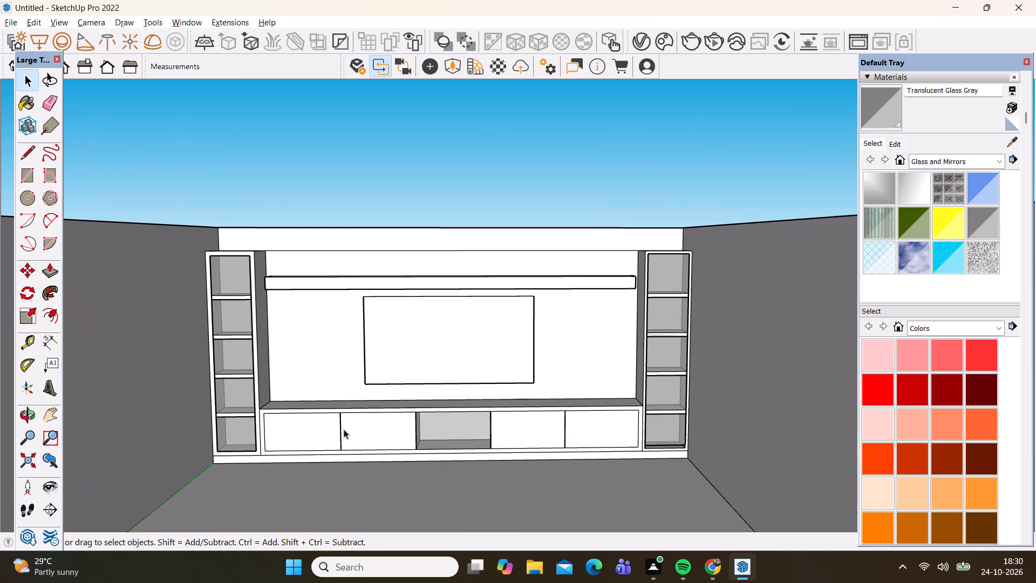
middle_click(391, 450)
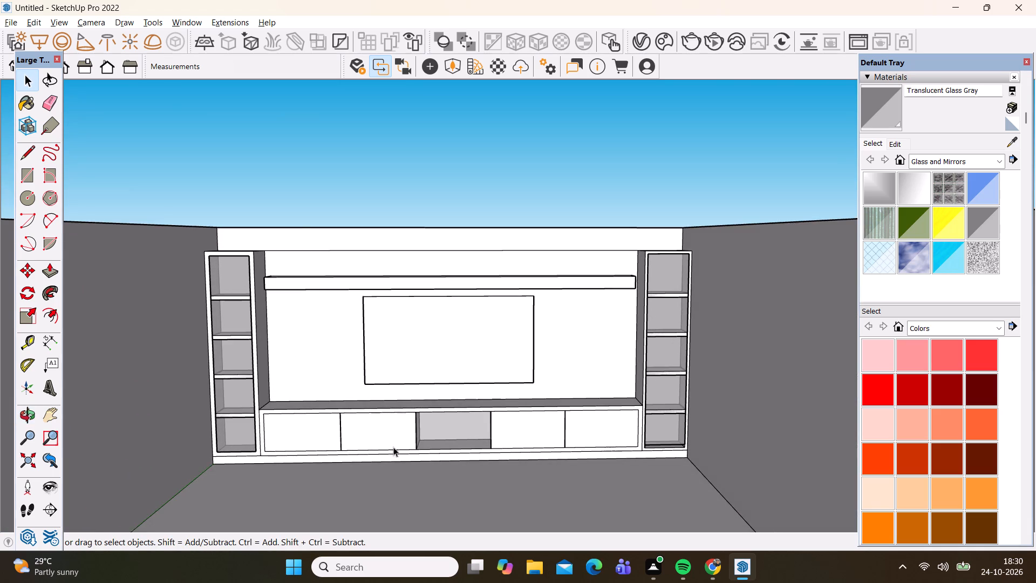
scroll(412, 299, down, 6)
scroll(367, 408, up, 4)
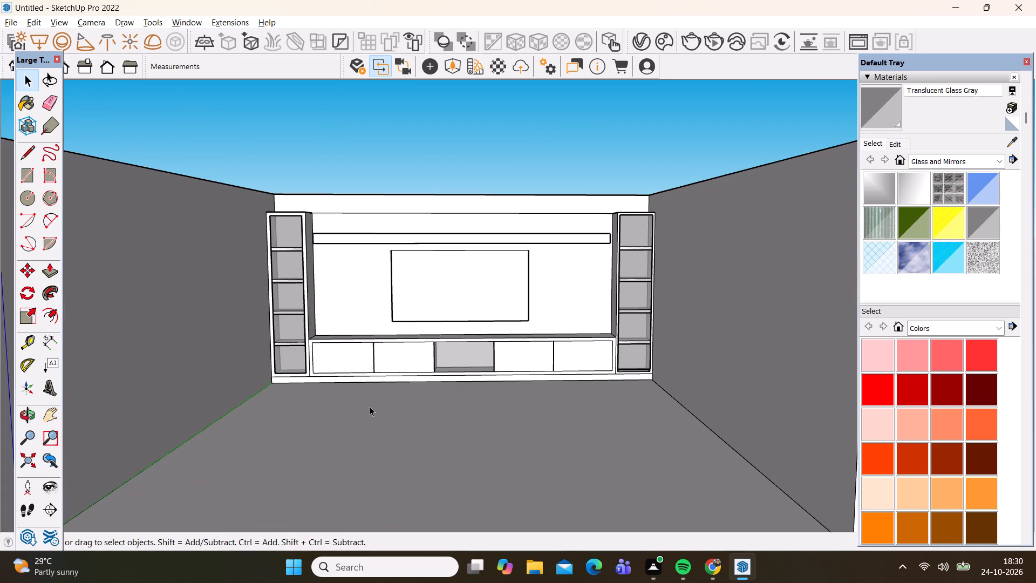
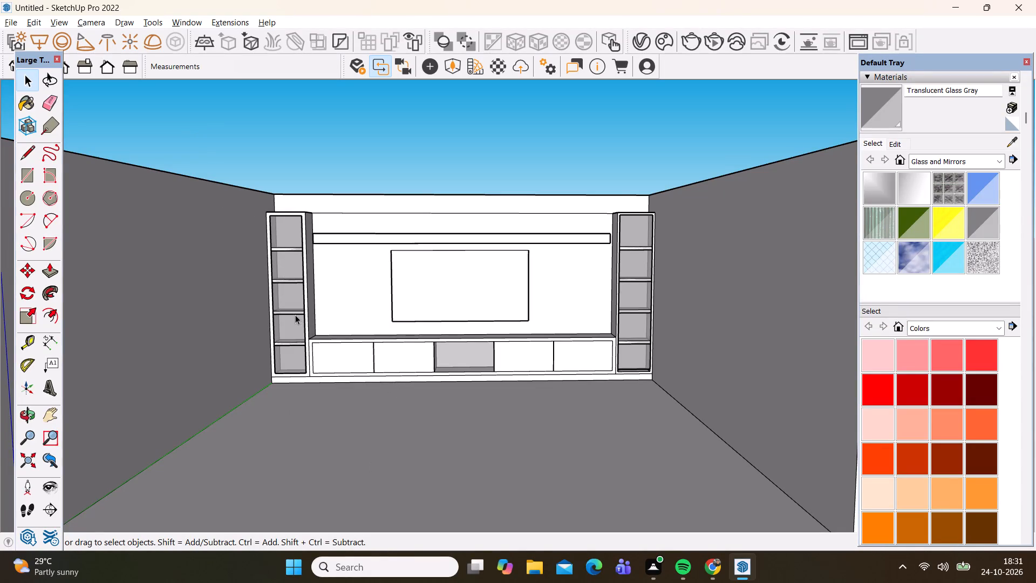
Review the whole TV wall unit within the room, checking the shelf towers, TV panel, upper shelf and low cabinet from near and far.
scroll(541, 406, down, 1)
middle_drag(541, 406, 542, 432)
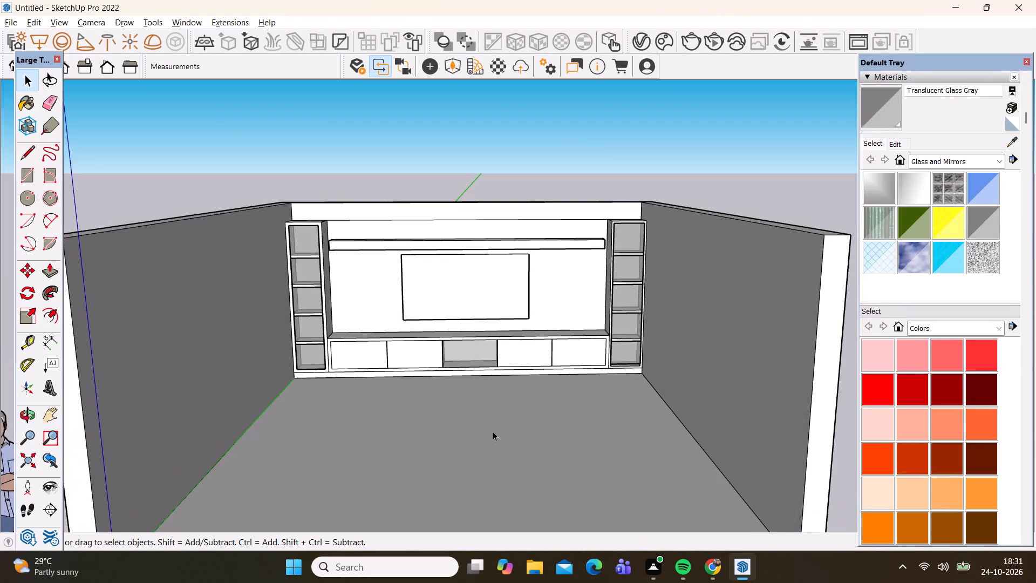
scroll(493, 431, up, 4)
middle_drag(472, 410, 478, 410)
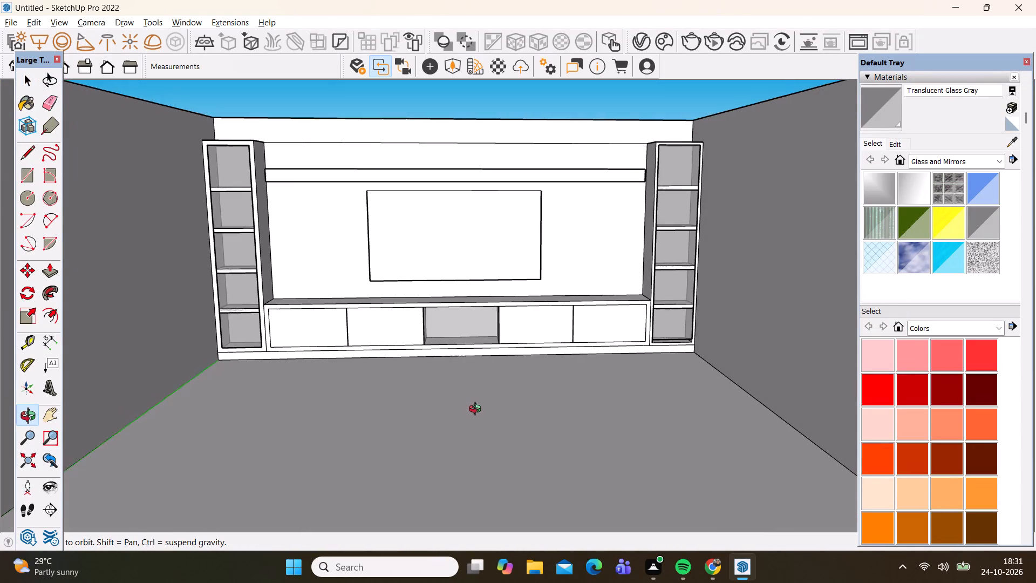
middle_drag(478, 410, 482, 421)
scroll(448, 385, up, 2)
scroll(448, 383, down, 2)
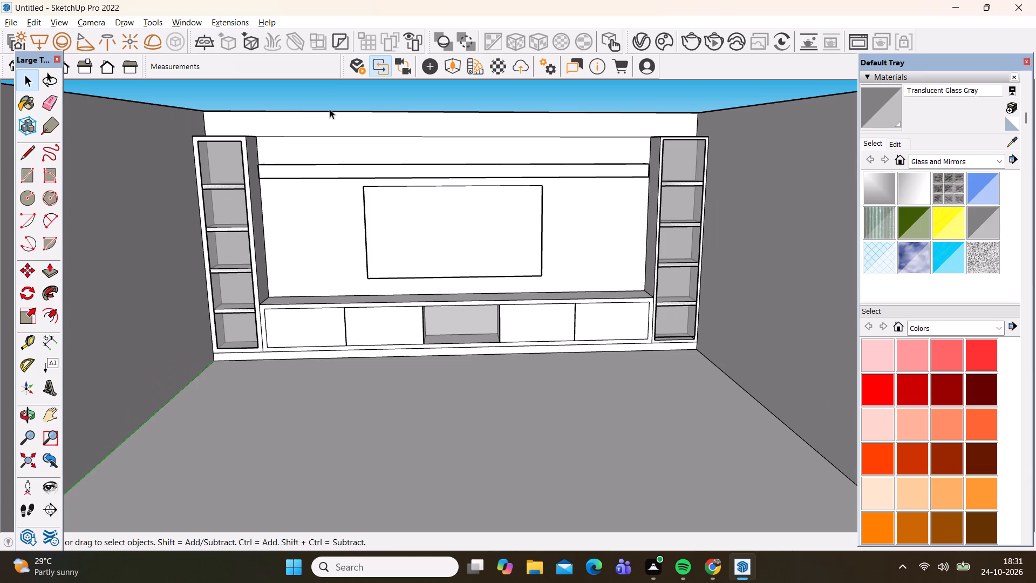
scroll(333, 73, up, 2)
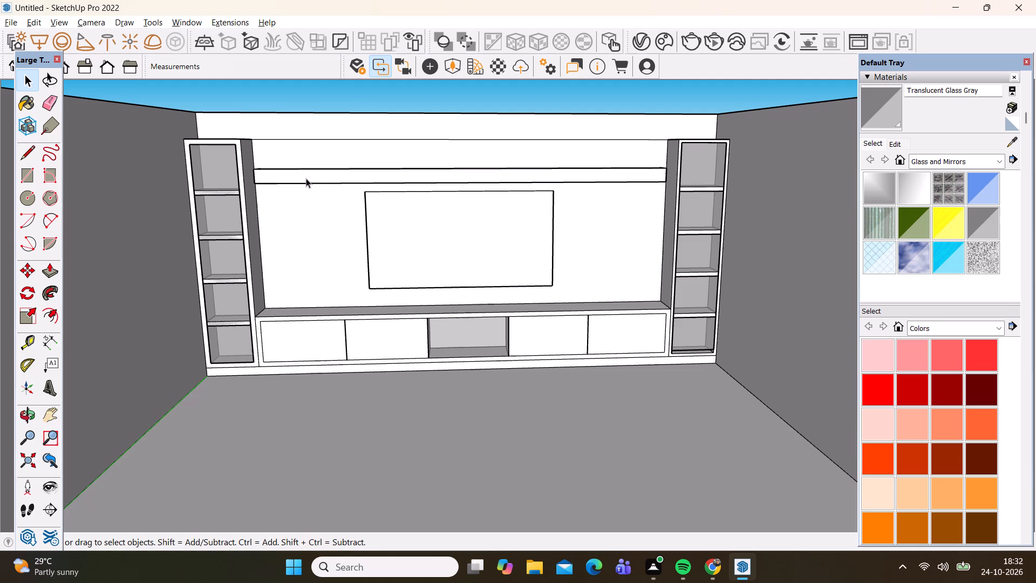
middle_drag(280, 323, 277, 302)
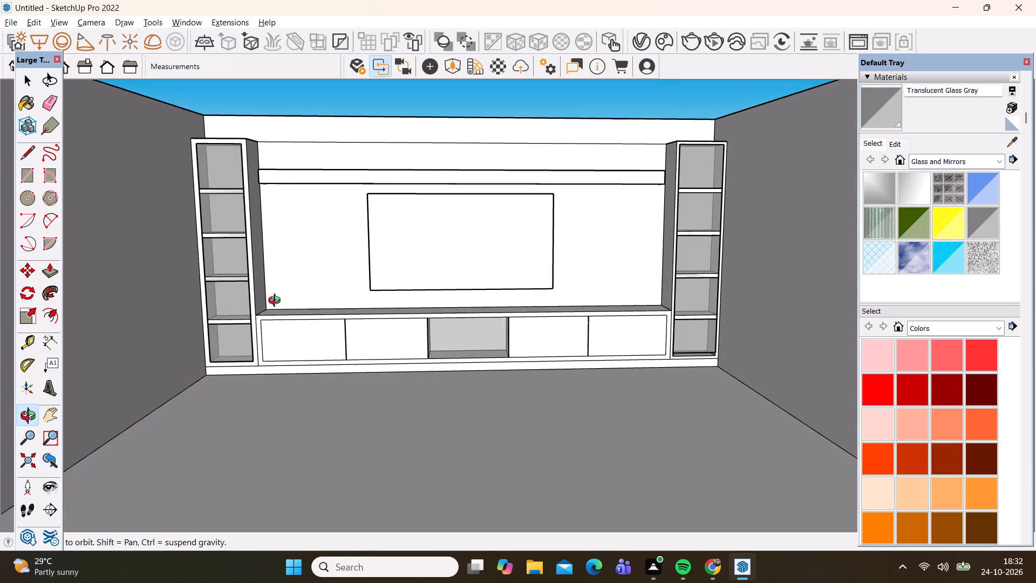
middle_drag(277, 302, 283, 359)
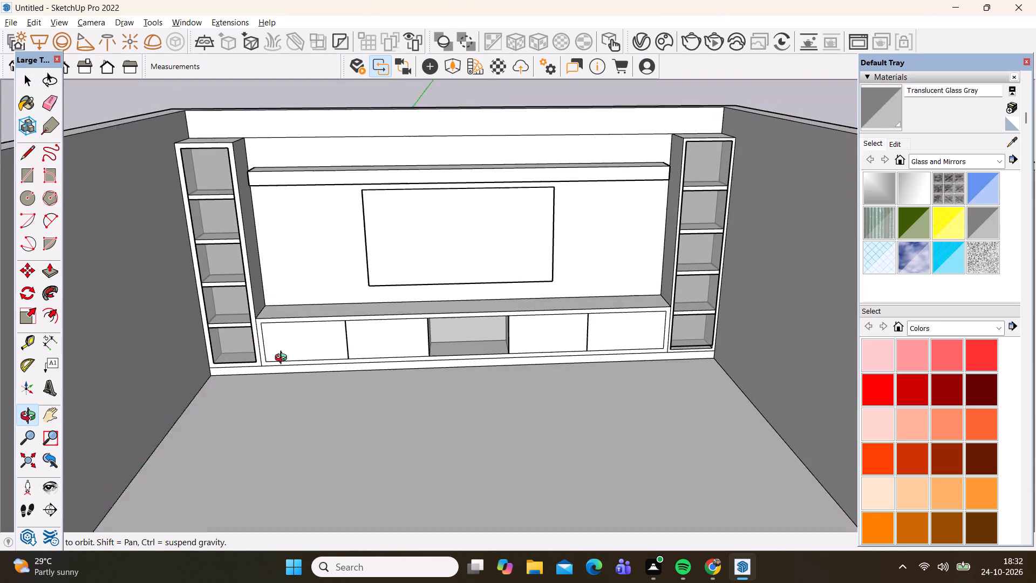
middle_drag(283, 359, 290, 362)
scroll(544, 154, up, 2)
scroll(199, 218, down, 3)
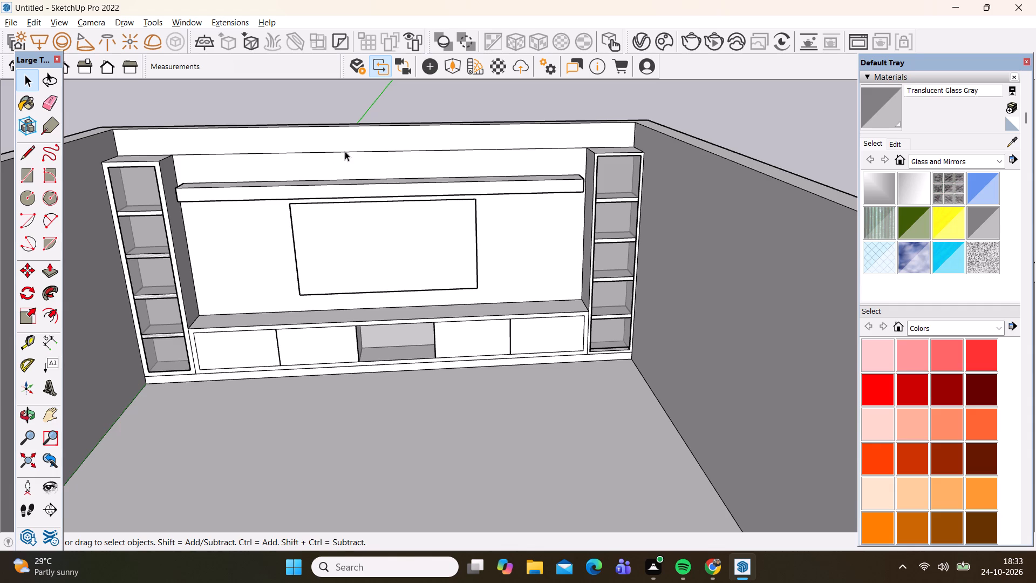
scroll(352, 141, down, 4)
middle_drag(269, 231, 266, 202)
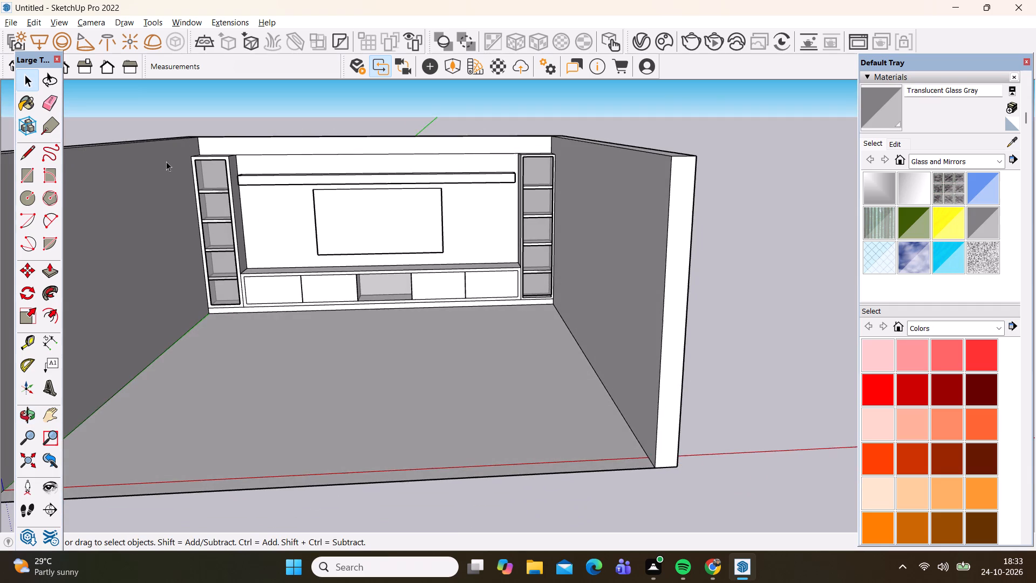
scroll(156, 157, up, 4)
scroll(231, 173, up, 2)
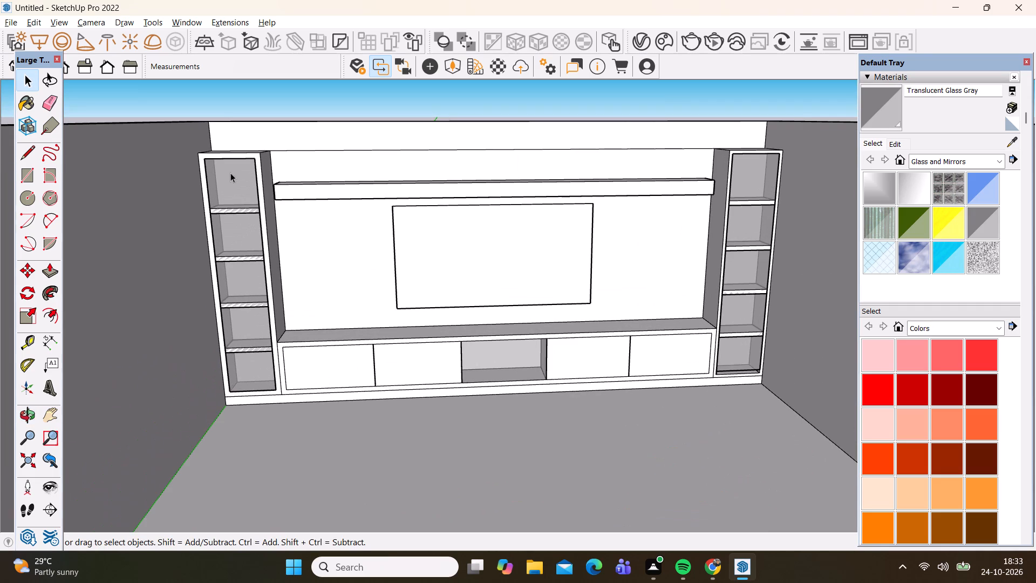
middle_drag(267, 233, 263, 203)
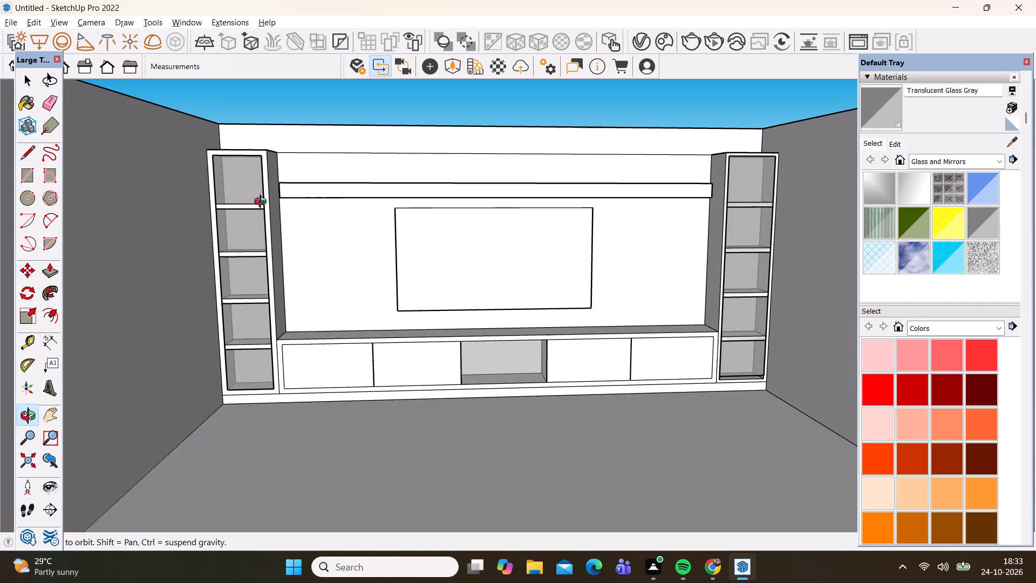
middle_drag(263, 203, 263, 204)
scroll(149, 214, down, 4)
scroll(548, 241, up, 3)
scroll(589, 205, down, 4)
scroll(476, 196, up, 5)
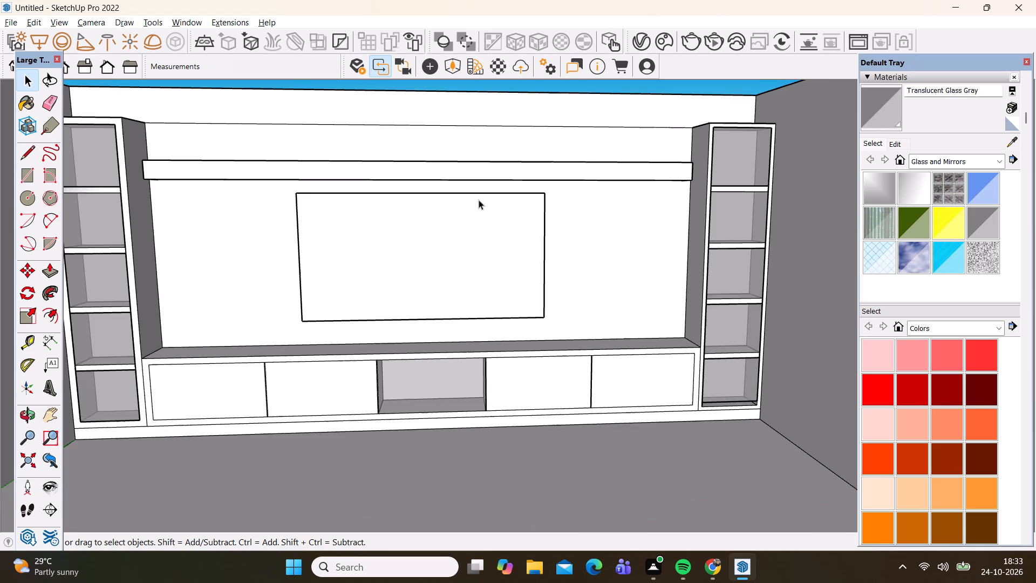
scroll(479, 200, down, 2)
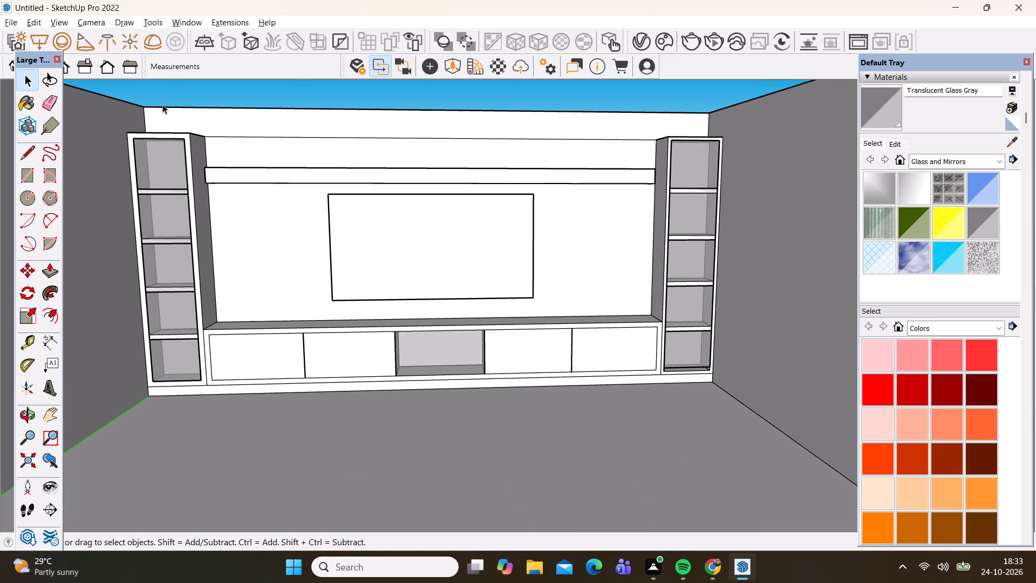
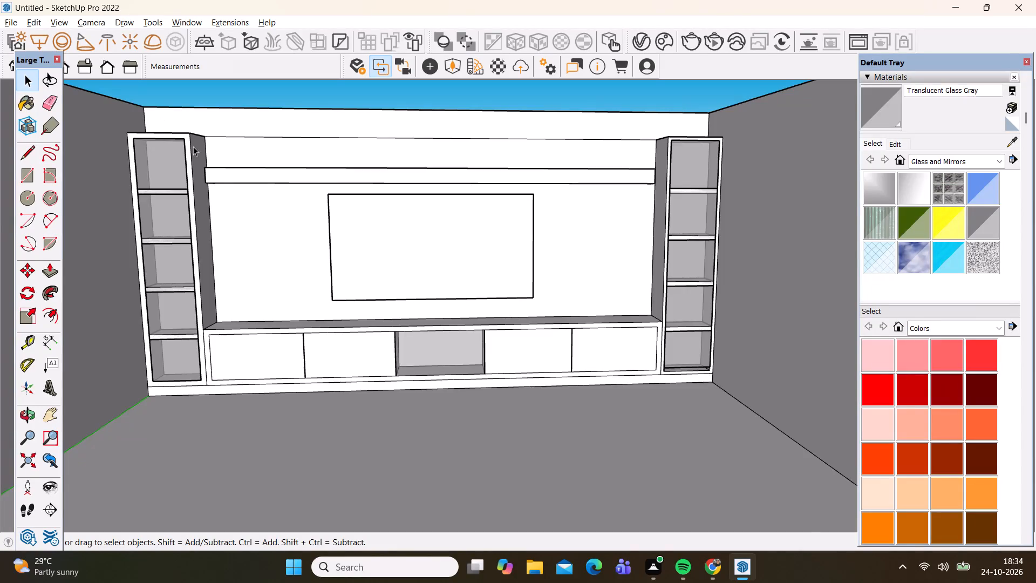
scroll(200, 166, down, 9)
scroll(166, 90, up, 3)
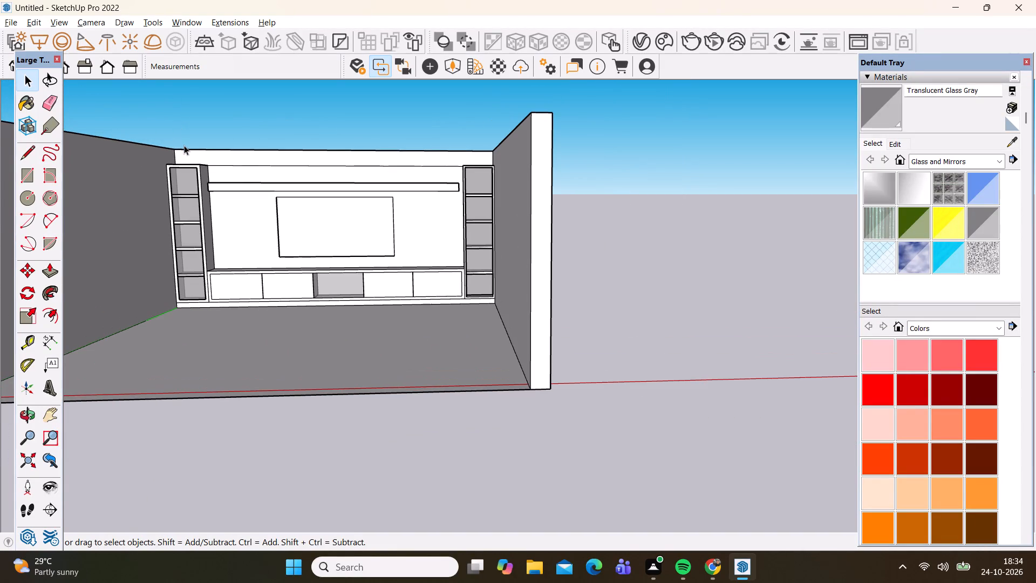
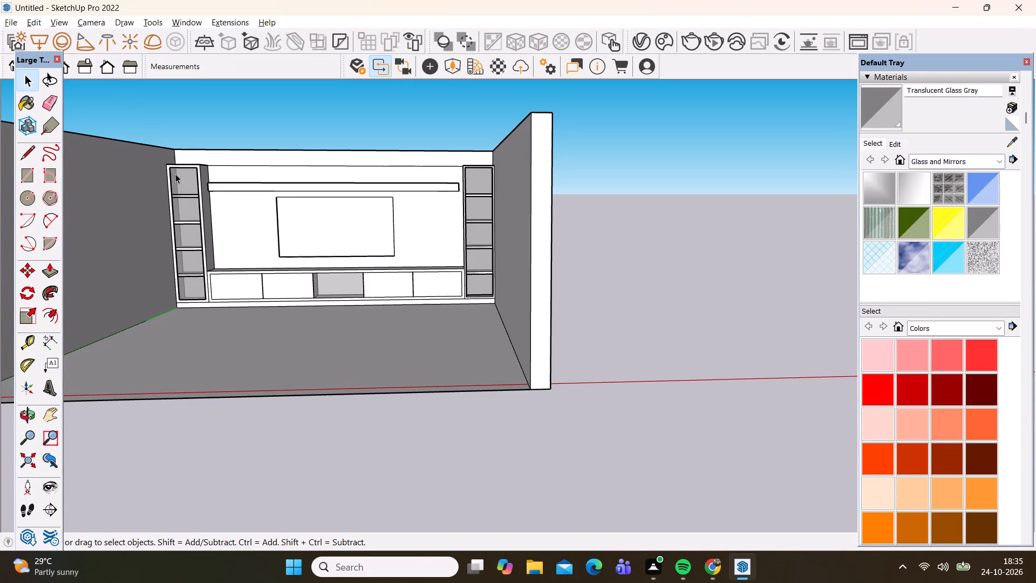
Examine the whole open-fronted room from outside, including its walls, floor and the TV unit on the back wall.
scroll(212, 151, down, 12)
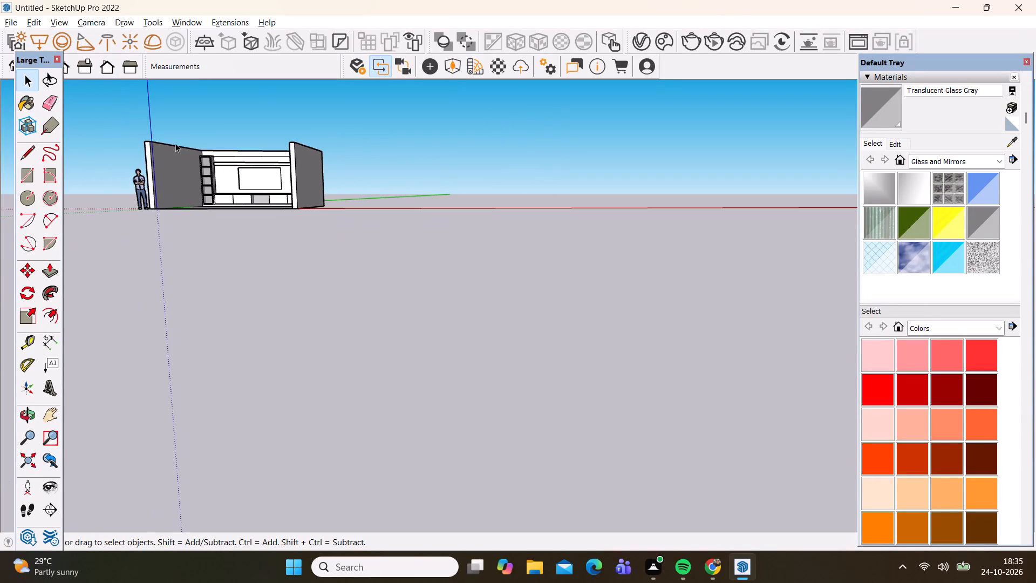
scroll(108, 111, up, 5)
scroll(162, 154, up, 8)
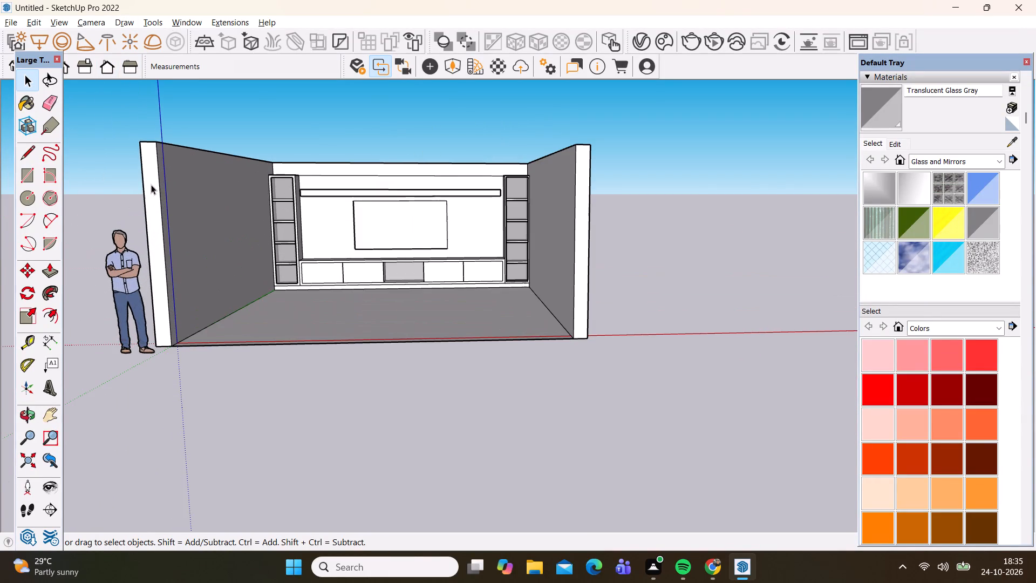
middle_drag(138, 200, 193, 231)
scroll(182, 151, up, 2)
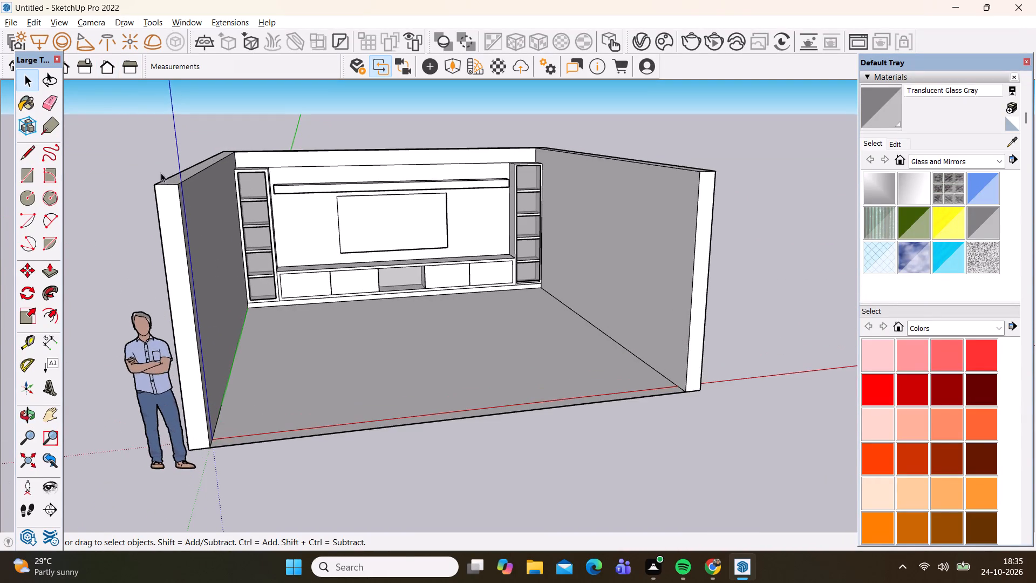
scroll(159, 174, down, 5)
middle_drag(187, 306, 201, 330)
scroll(184, 309, down, 1)
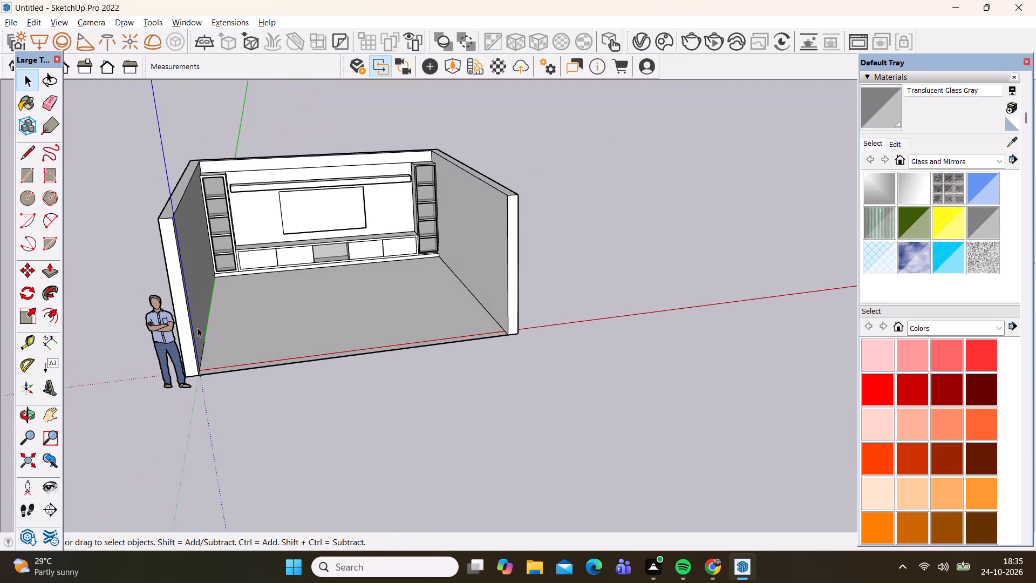
scroll(167, 171, up, 5)
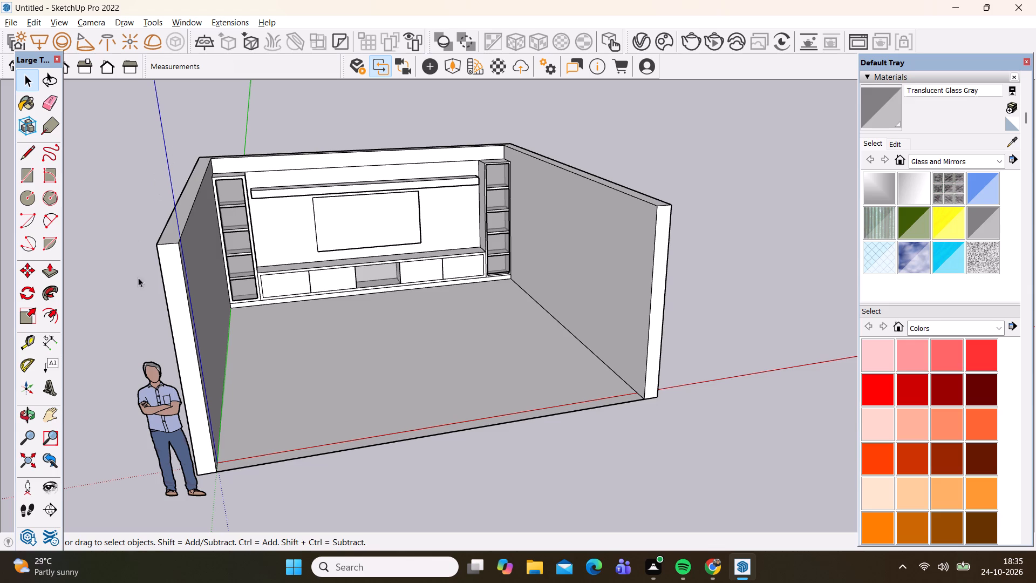
middle_drag(145, 296, 139, 234)
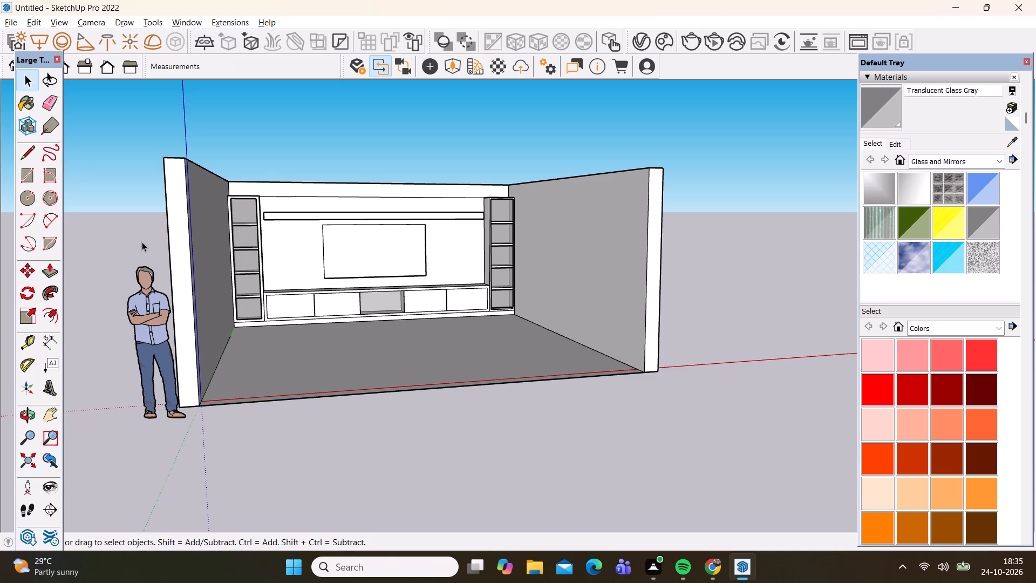
Examine the TV wall unit up close and from different heights, including the side shelf towers, long shelf, TV panel and low cabinet.
scroll(354, 250, up, 3)
middle_drag(325, 273, 263, 301)
scroll(351, 219, up, 2)
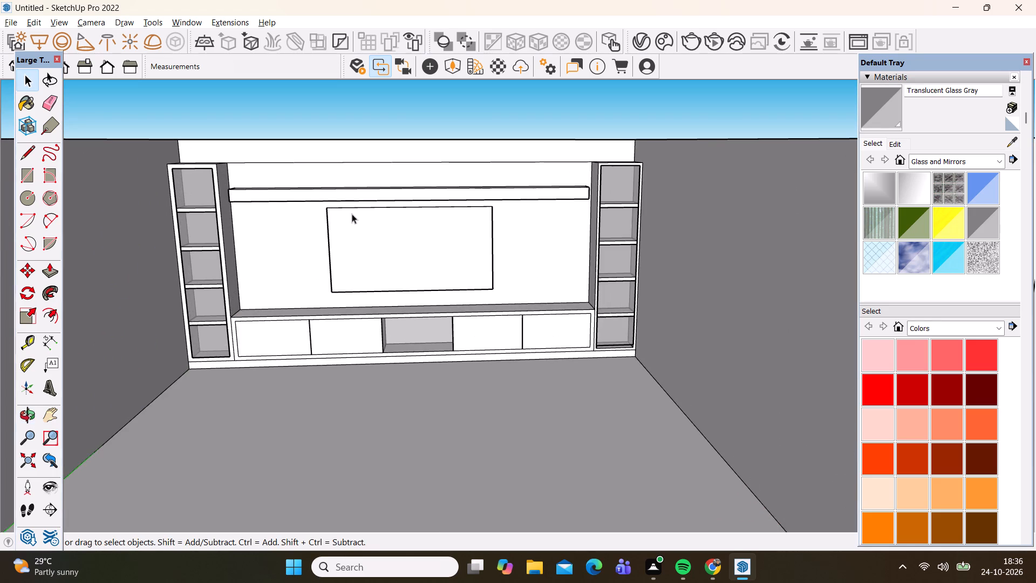
scroll(352, 214, up, 3)
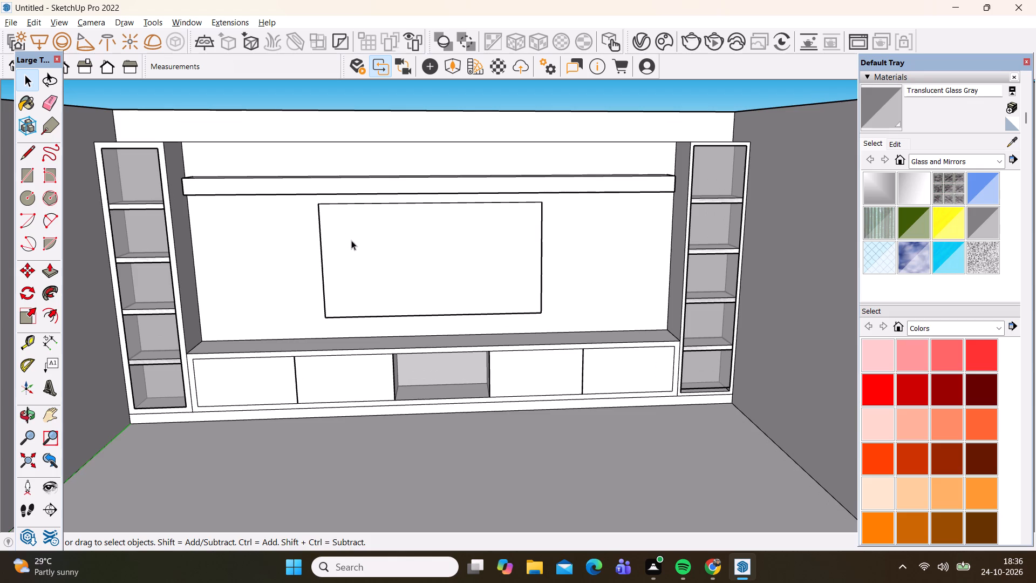
scroll(342, 252, down, 5)
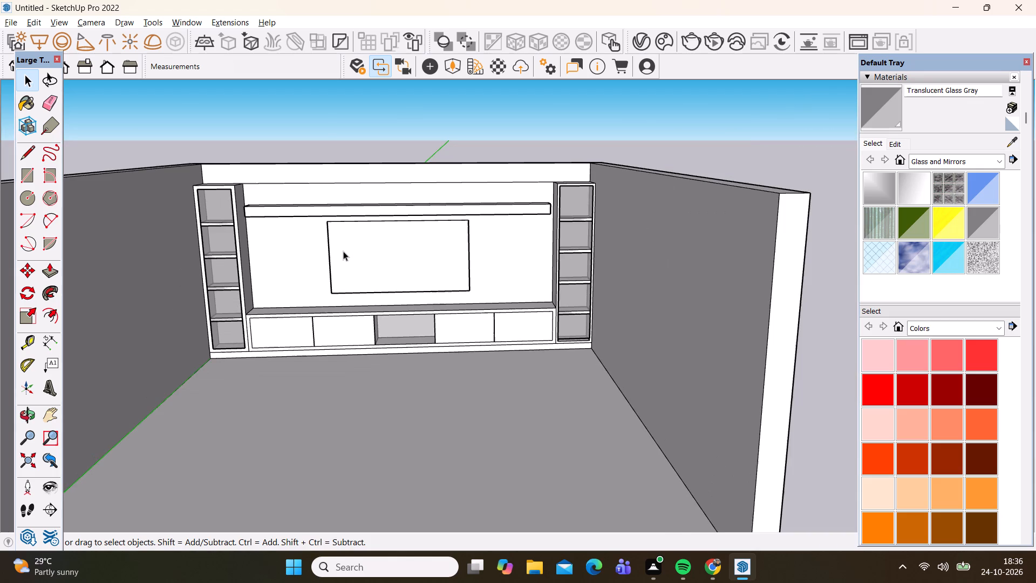
scroll(331, 221, up, 4)
scroll(289, 221, down, 4)
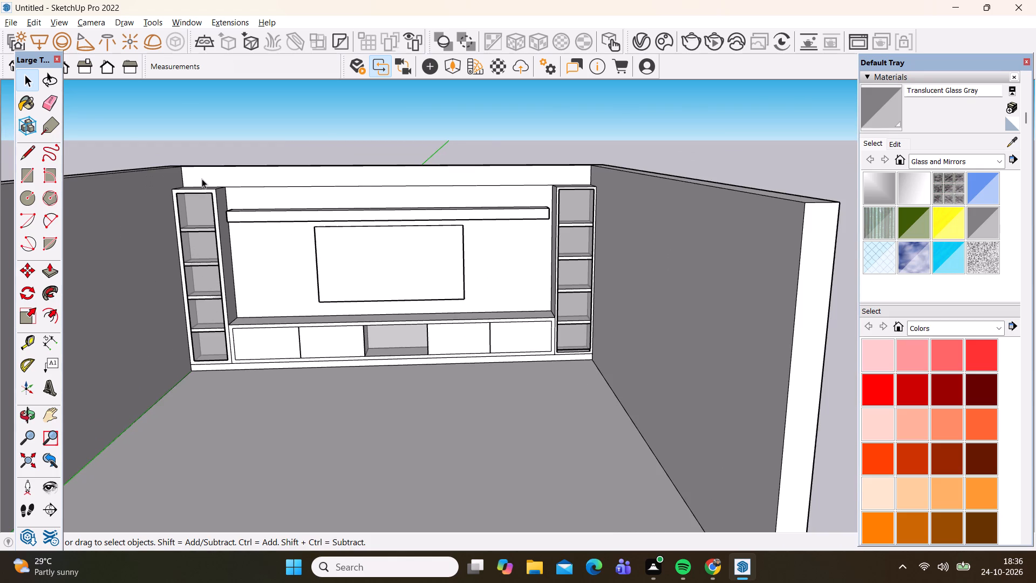
scroll(168, 180, up, 2)
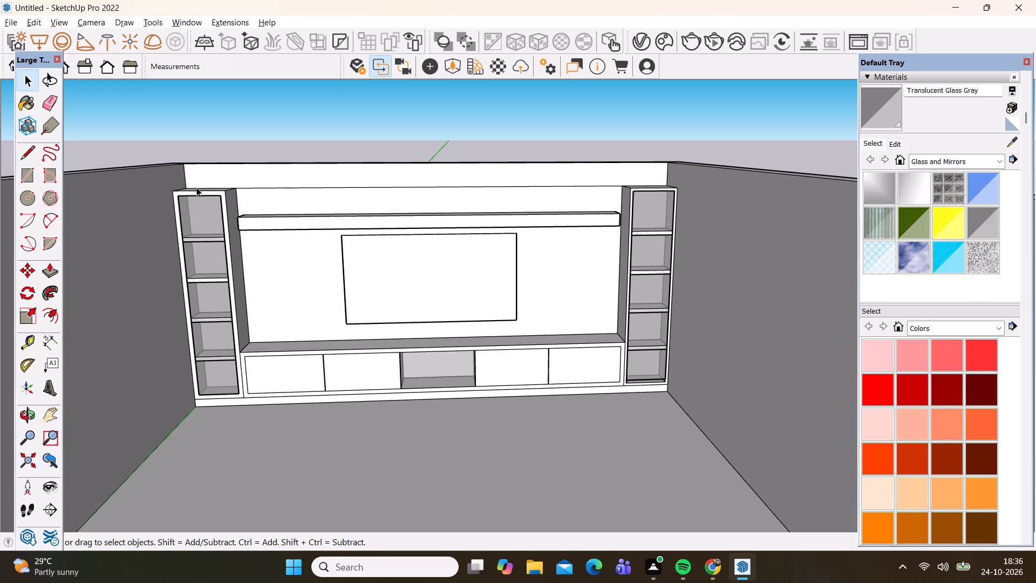
scroll(172, 145, up, 3)
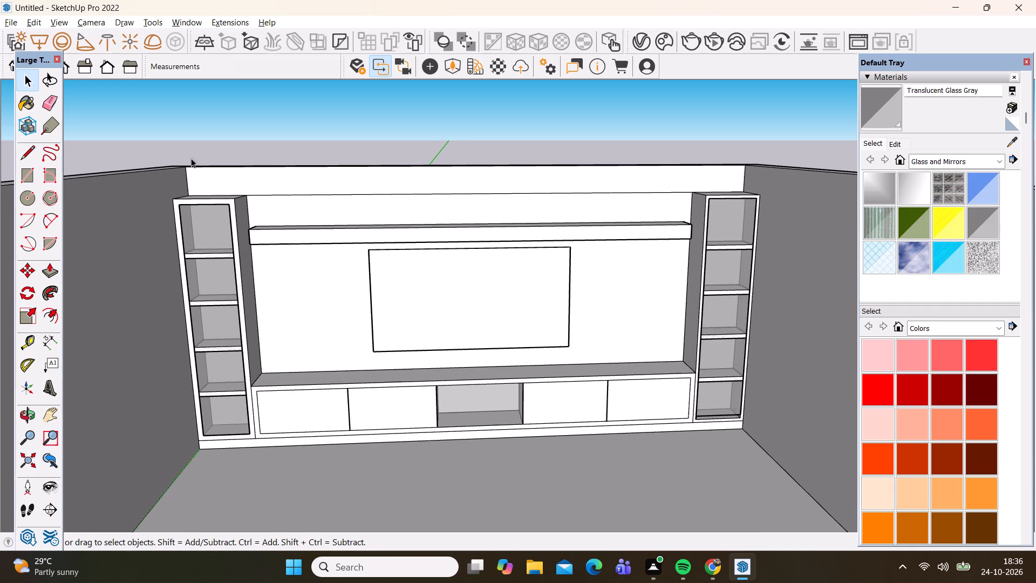
scroll(191, 158, up, 2)
middle_drag(332, 261, 337, 223)
scroll(216, 266, down, 2)
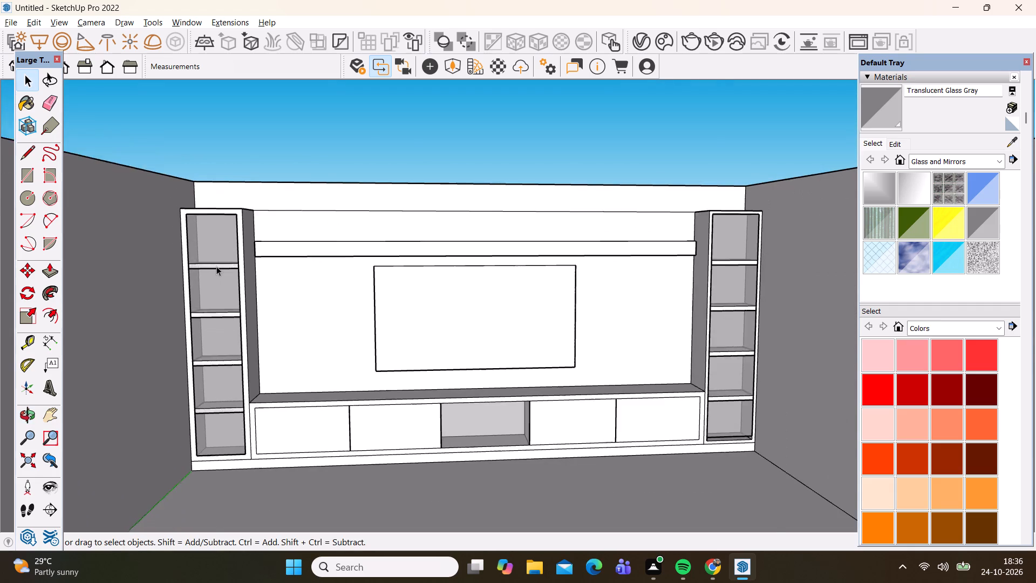
scroll(216, 266, down, 3)
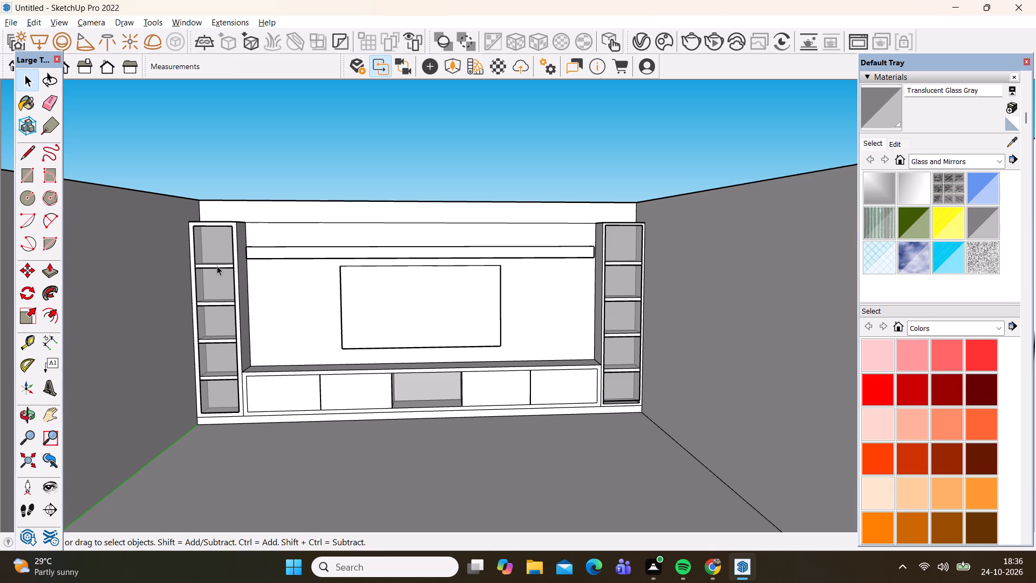
scroll(238, 216, up, 2)
scroll(189, 267, up, 1)
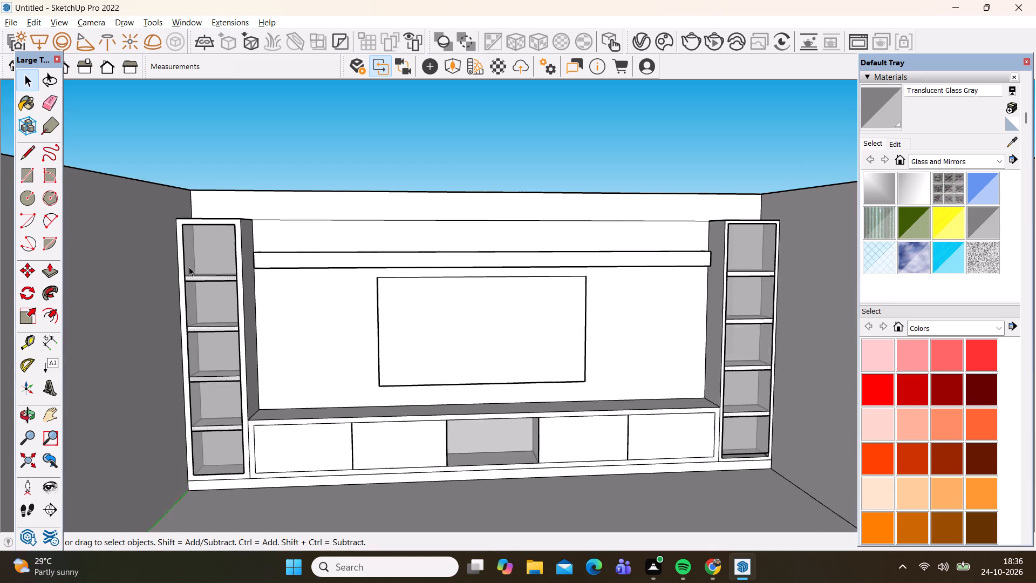
scroll(189, 267, up, 1)
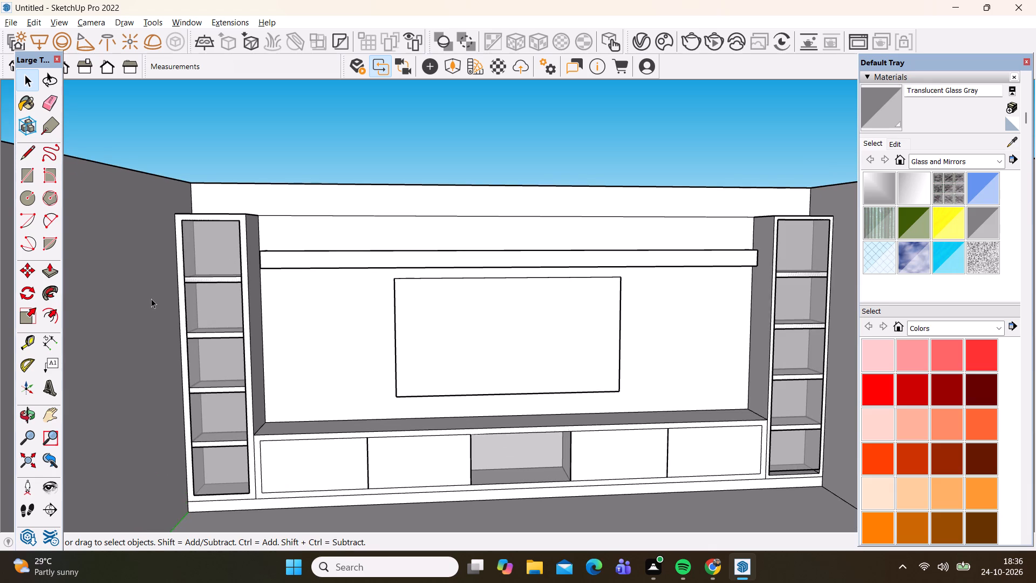
scroll(149, 286, down, 6)
middle_drag(226, 249, 225, 315)
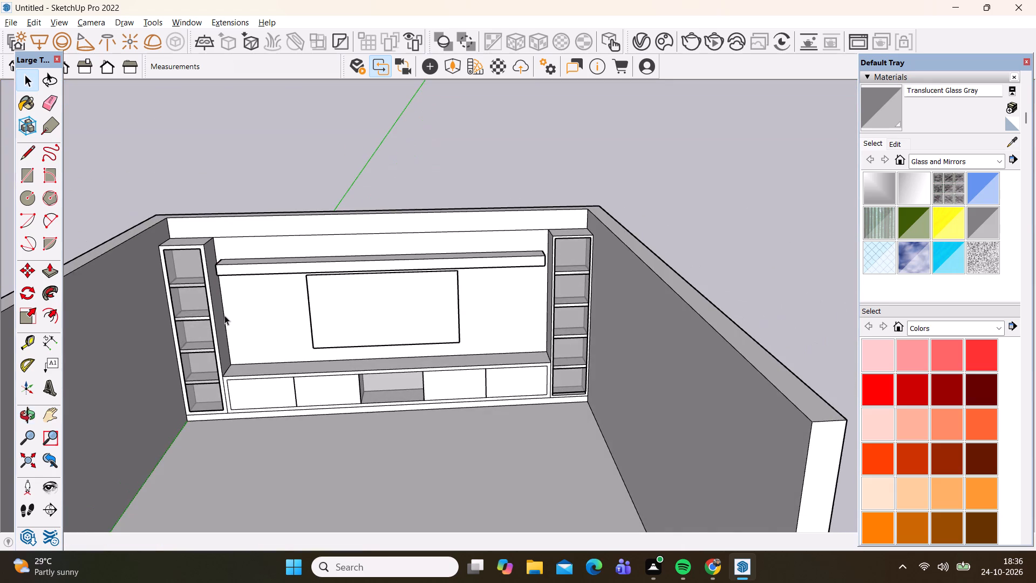
scroll(280, 248, up, 4)
scroll(281, 191, down, 2)
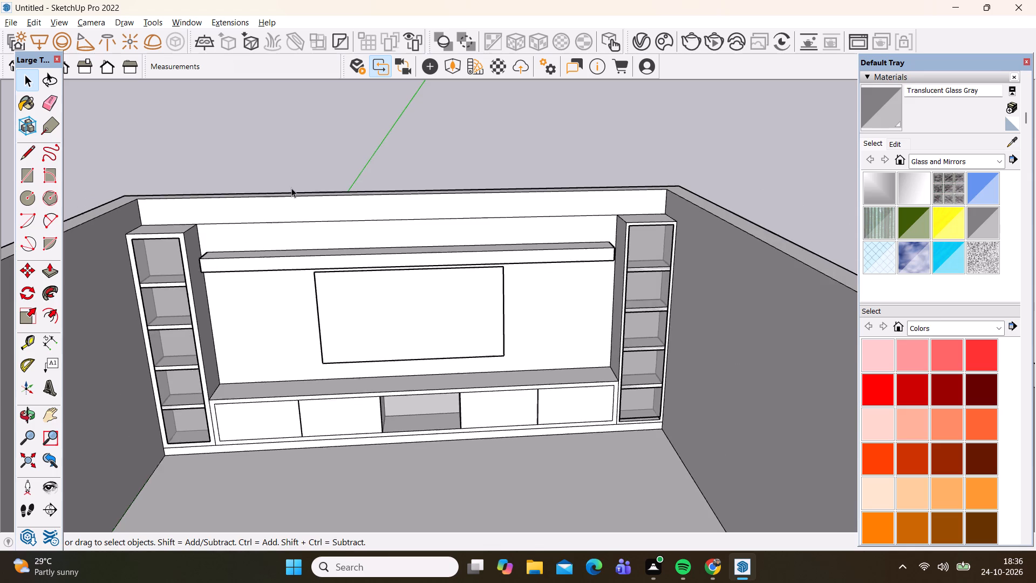
scroll(291, 188, down, 4)
scroll(278, 280, up, 5)
scroll(329, 230, down, 6)
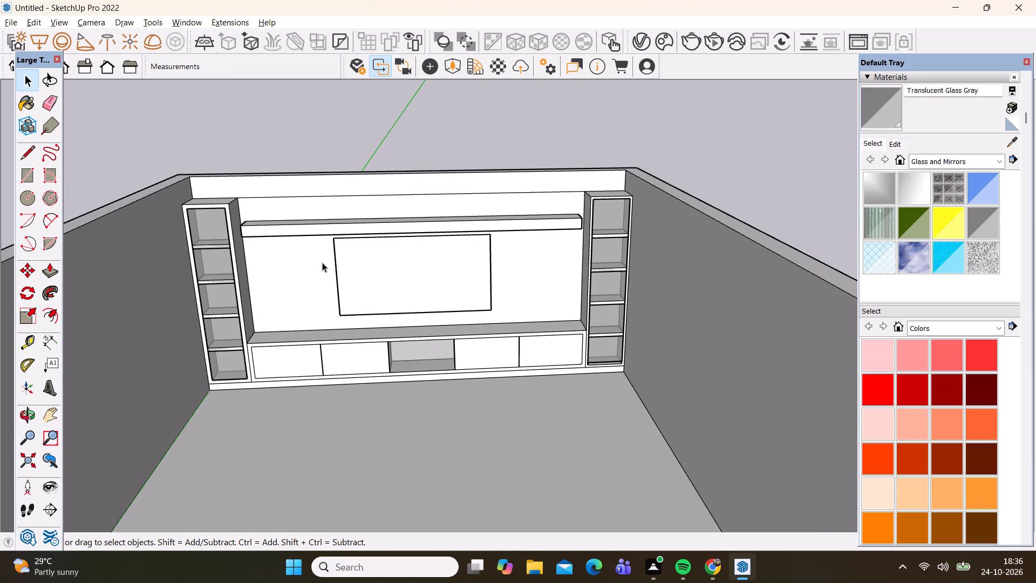
scroll(261, 222, up, 3)
middle_drag(296, 290, 304, 214)
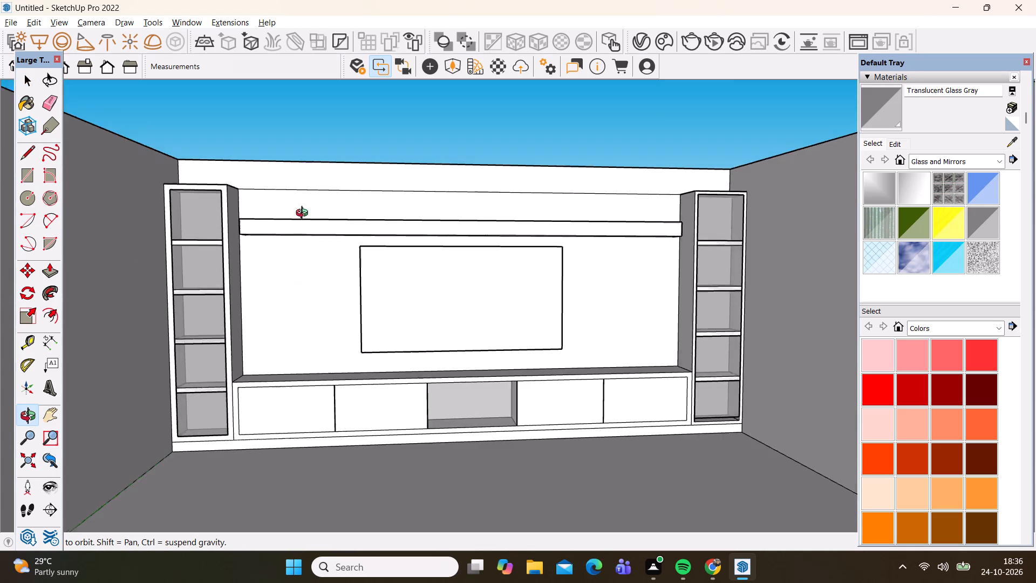
middle_drag(304, 214, 304, 214)
scroll(397, 193, down, 6)
scroll(313, 206, up, 5)
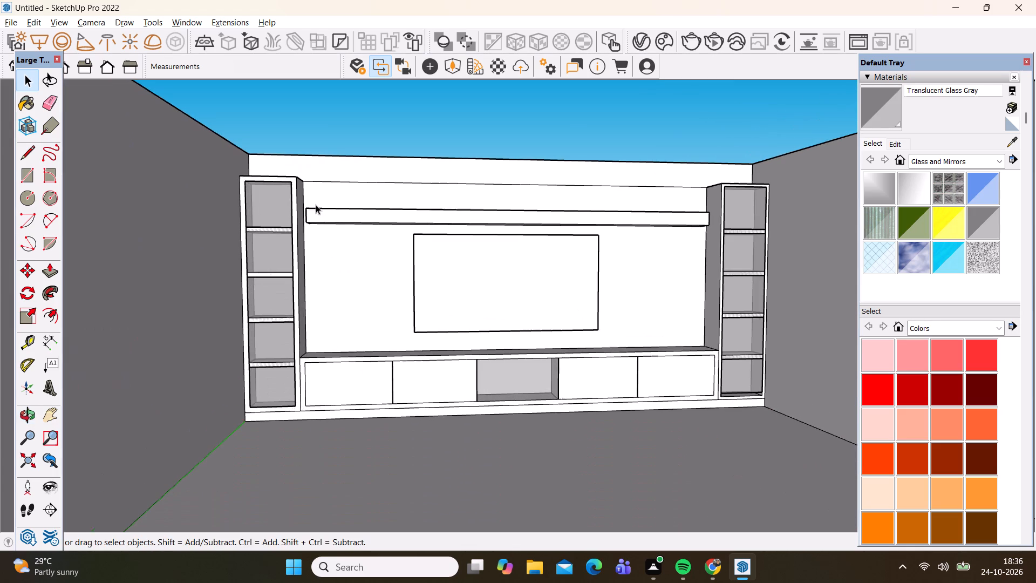
scroll(258, 237, down, 5)
middle_drag(373, 249, 371, 261)
scroll(371, 261, down, 1)
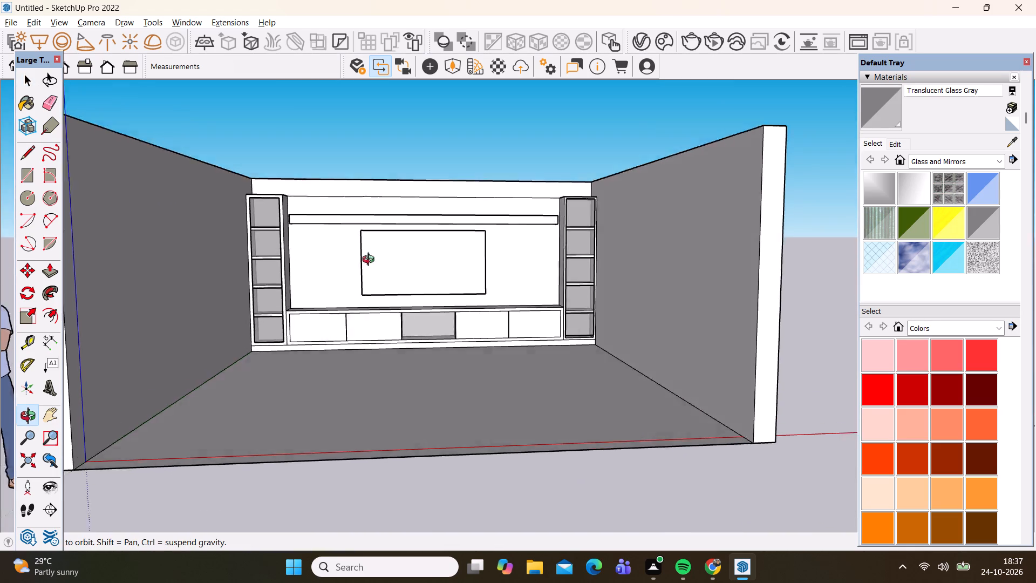
middle_drag(371, 261, 371, 307)
scroll(407, 204, up, 3)
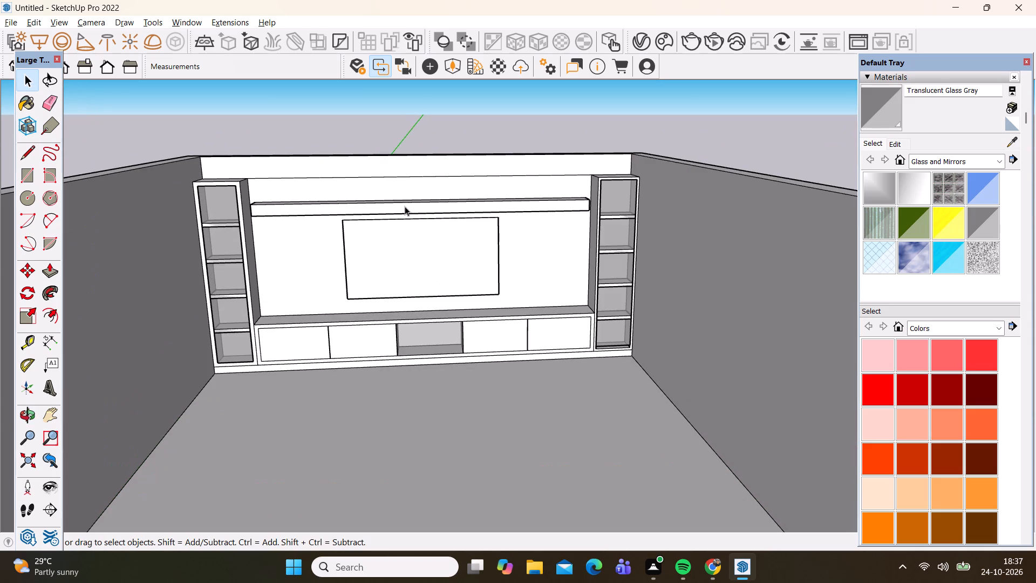
scroll(319, 222, up, 2)
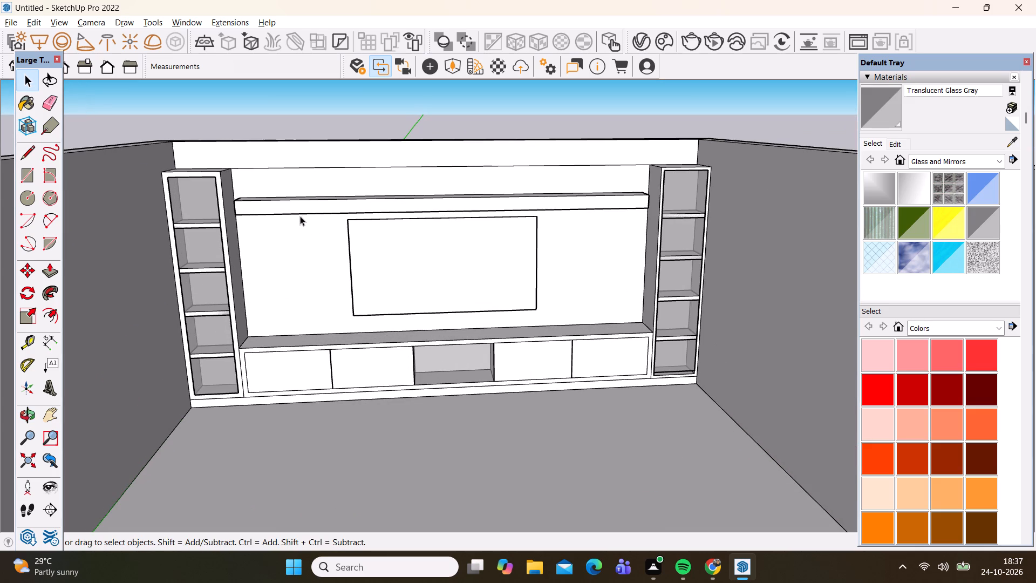
scroll(172, 158, up, 2)
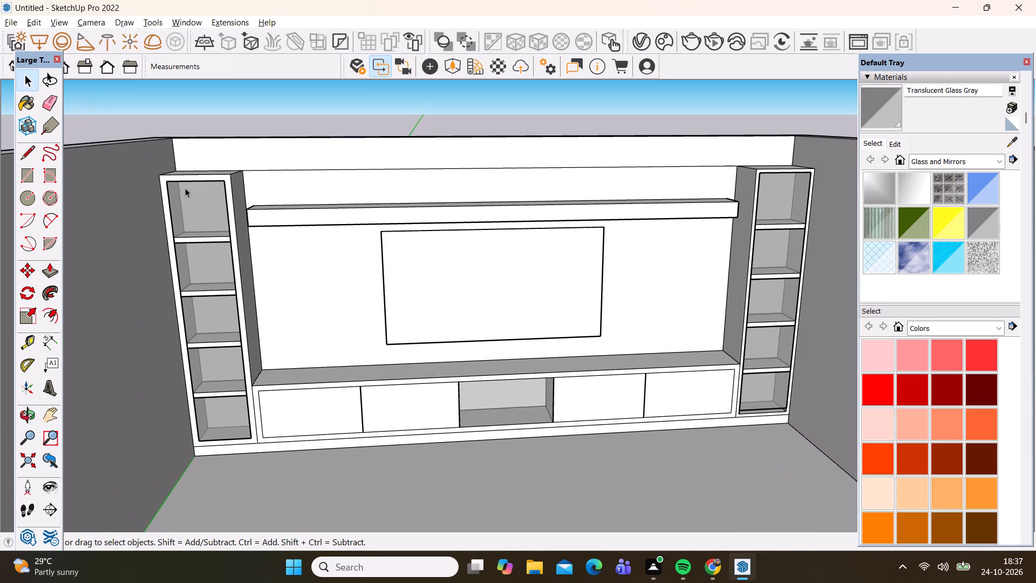
middle_drag(289, 222, 281, 215)
scroll(272, 214, down, 2)
scroll(267, 178, up, 2)
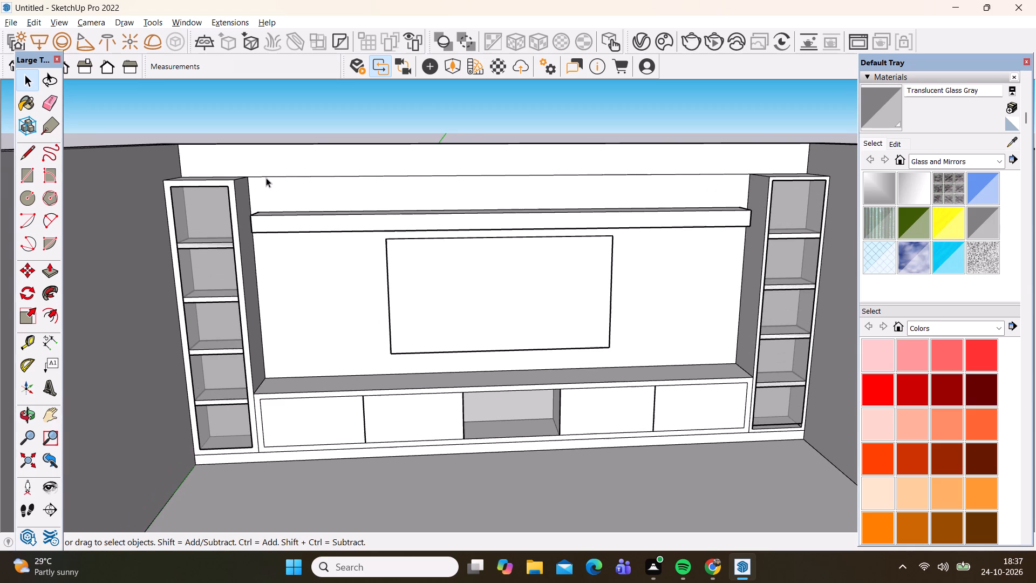
scroll(265, 178, down, 2)
middle_drag(288, 263, 285, 239)
scroll(344, 160, up, 1)
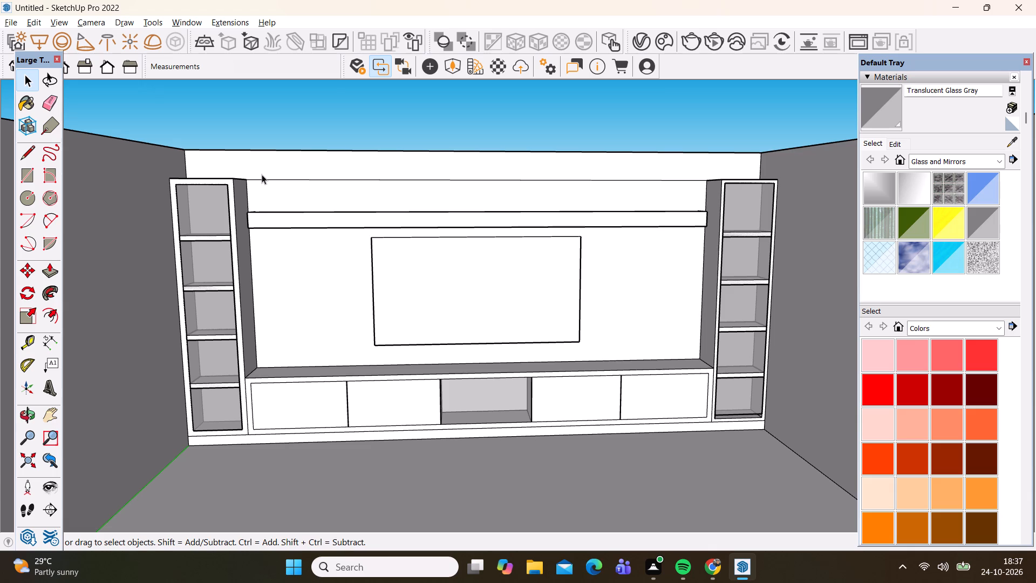
scroll(208, 119, down, 5)
middle_drag(224, 135, 224, 136)
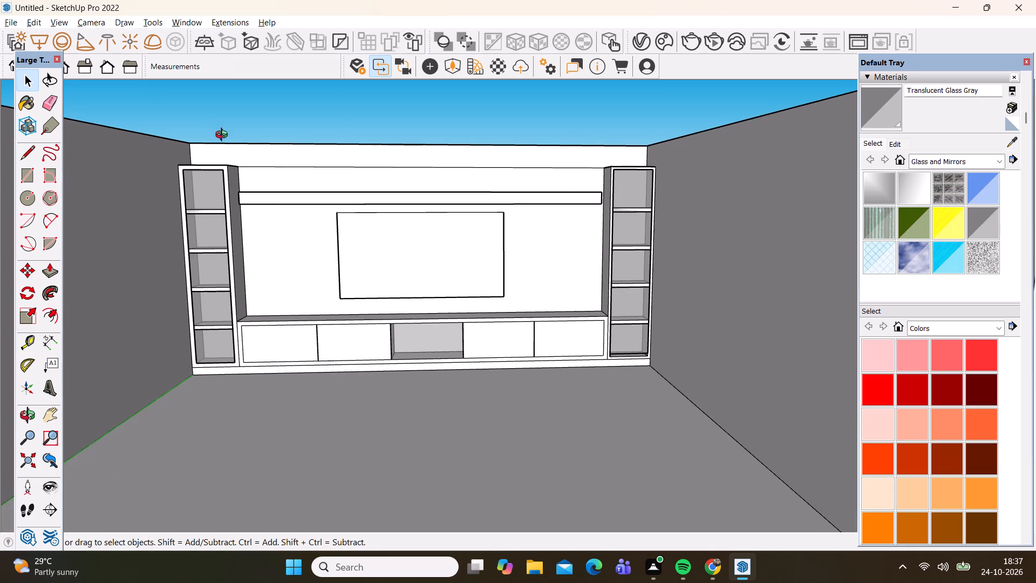
middle_drag(224, 136, 238, 182)
scroll(202, 157, up, 2)
scroll(255, 143, up, 3)
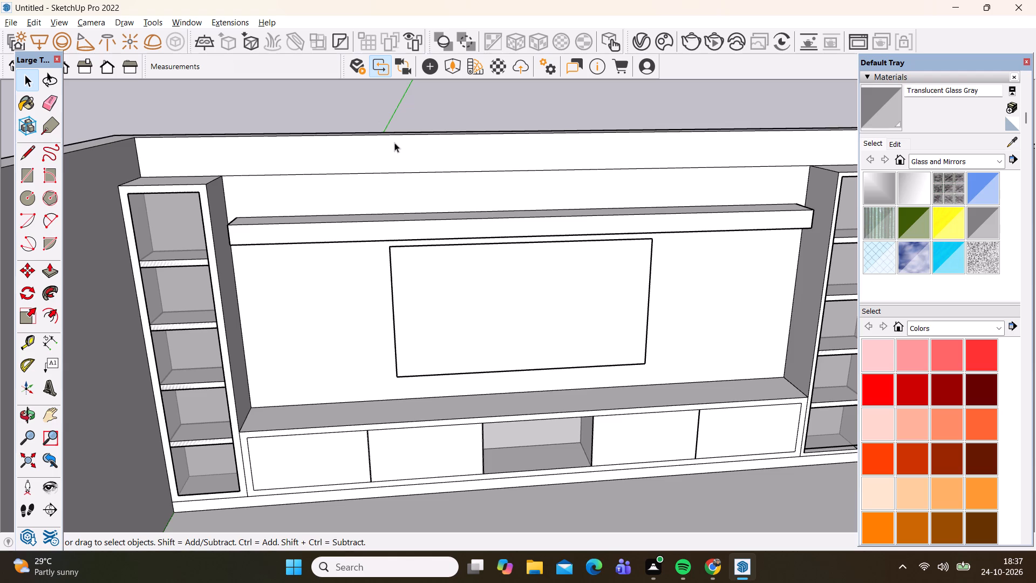
scroll(390, 157, down, 7)
middle_drag(401, 236, 392, 234)
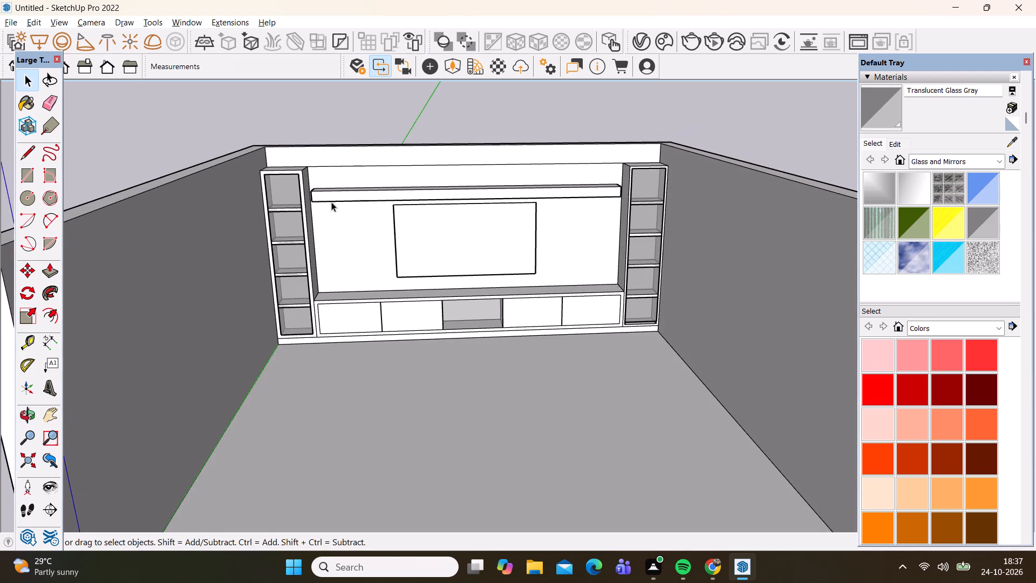
scroll(319, 196, up, 3)
scroll(323, 196, down, 3)
middle_drag(387, 233, 379, 220)
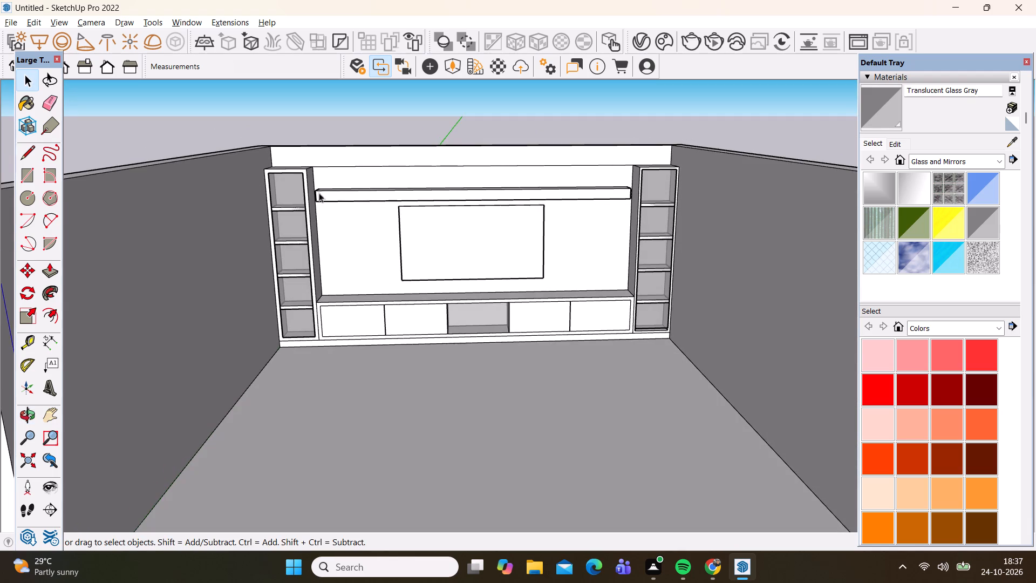
scroll(262, 169, up, 3)
scroll(231, 187, down, 3)
scroll(414, 201, up, 4)
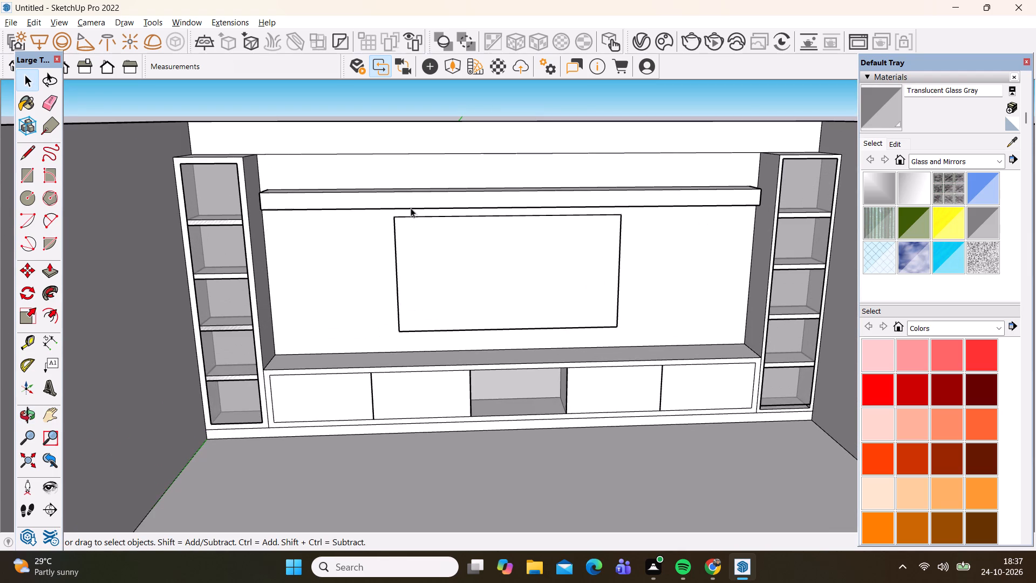
scroll(299, 207, down, 1)
middle_drag(526, 227, 527, 215)
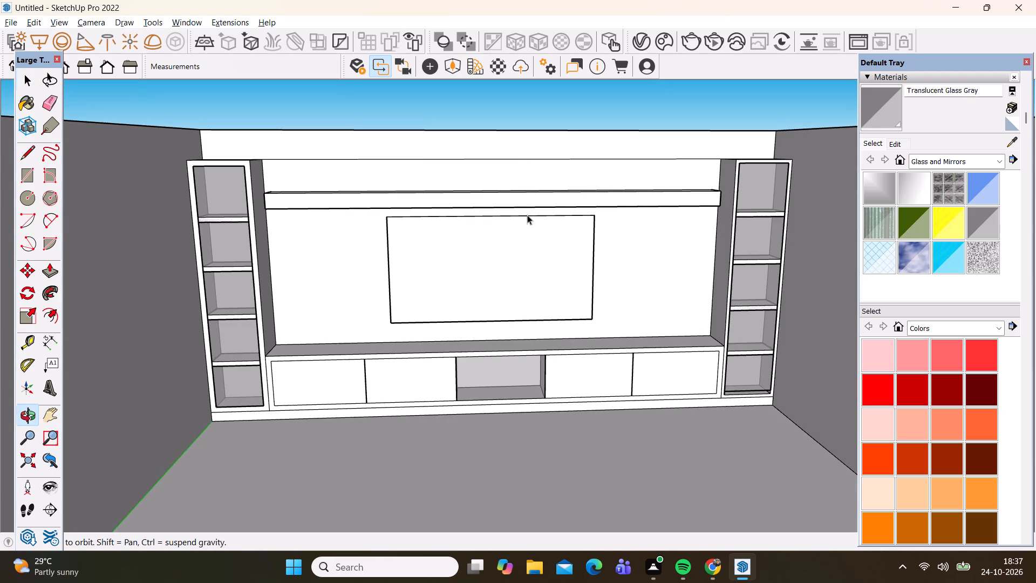
scroll(120, 192, down, 2)
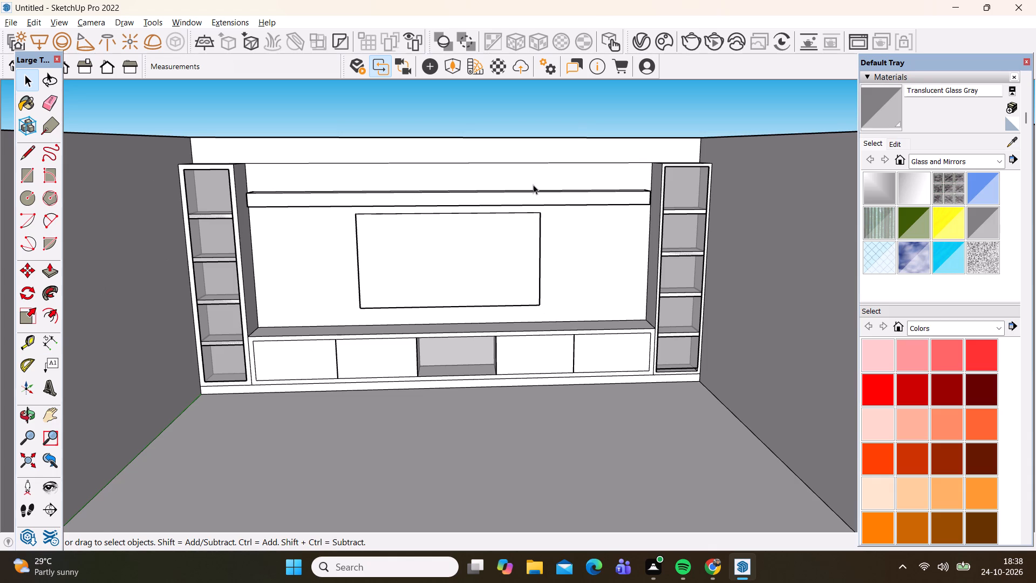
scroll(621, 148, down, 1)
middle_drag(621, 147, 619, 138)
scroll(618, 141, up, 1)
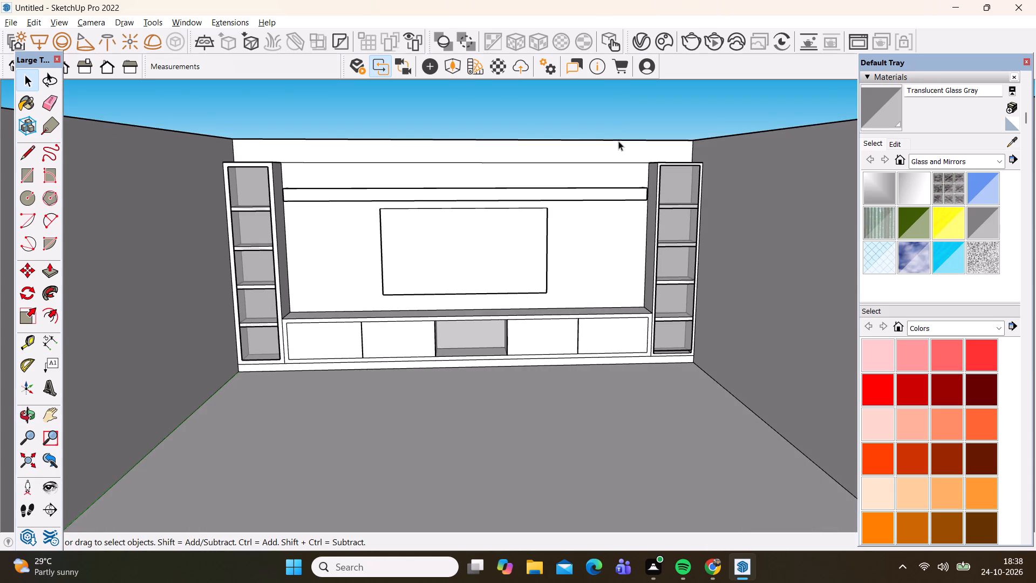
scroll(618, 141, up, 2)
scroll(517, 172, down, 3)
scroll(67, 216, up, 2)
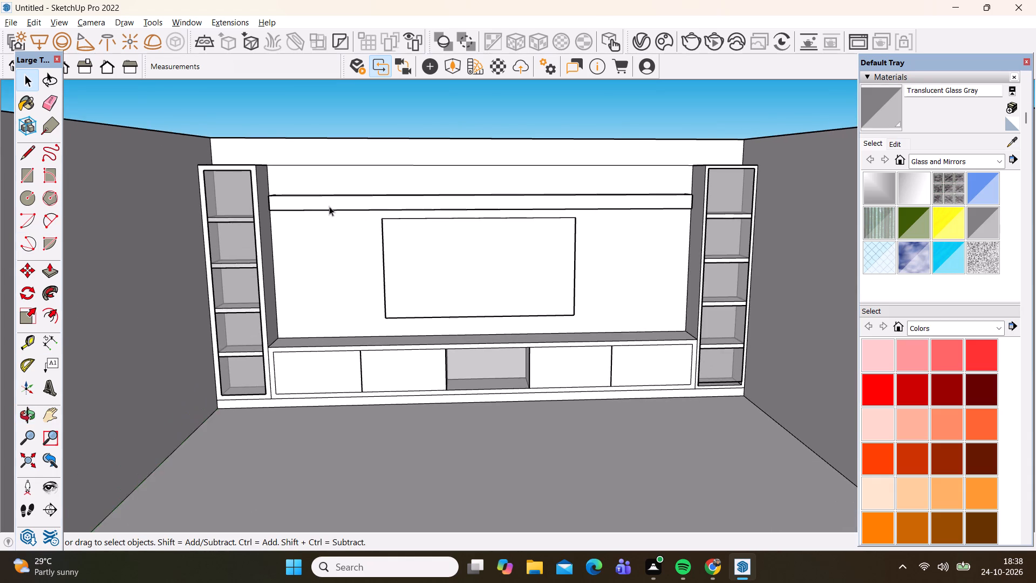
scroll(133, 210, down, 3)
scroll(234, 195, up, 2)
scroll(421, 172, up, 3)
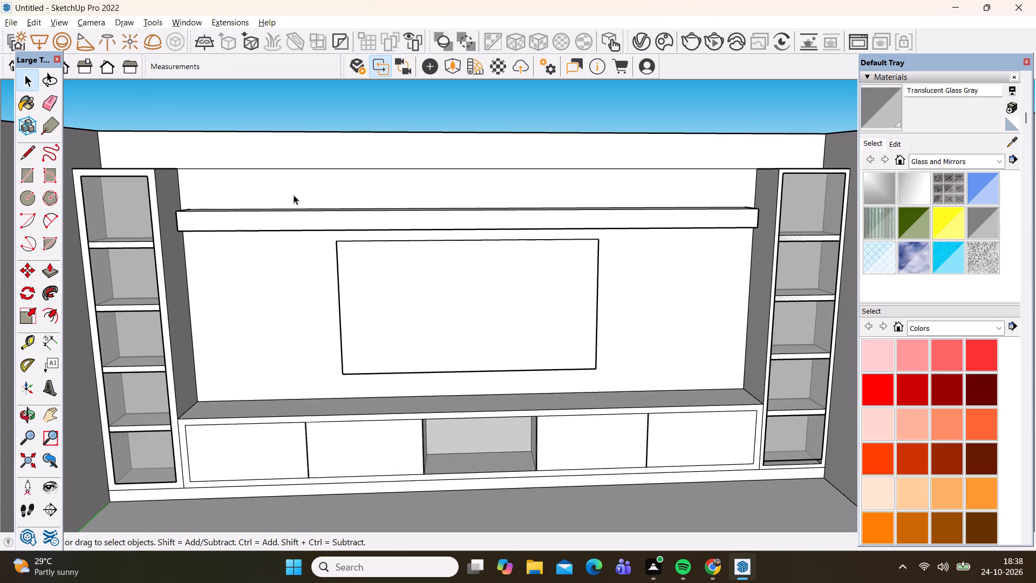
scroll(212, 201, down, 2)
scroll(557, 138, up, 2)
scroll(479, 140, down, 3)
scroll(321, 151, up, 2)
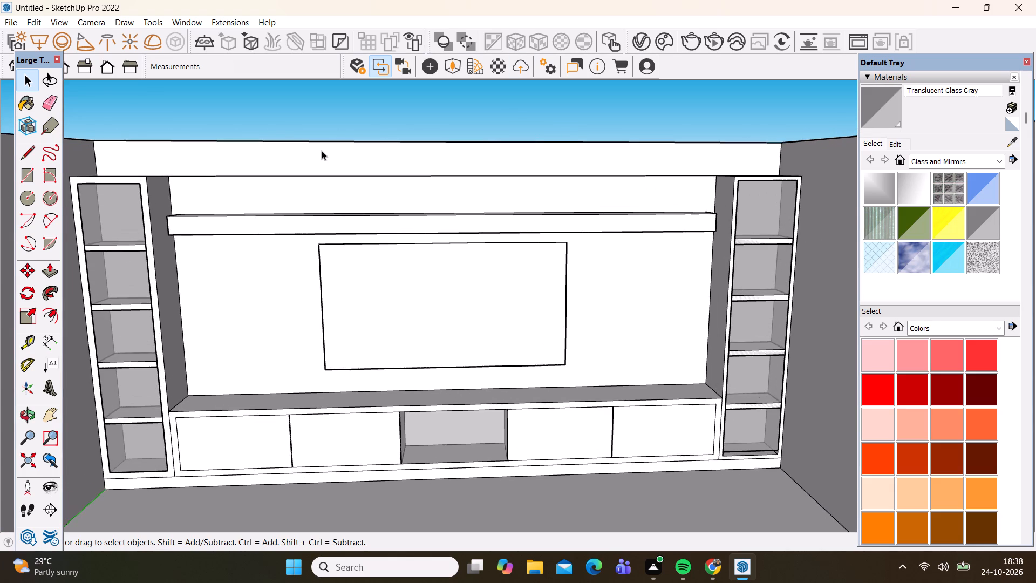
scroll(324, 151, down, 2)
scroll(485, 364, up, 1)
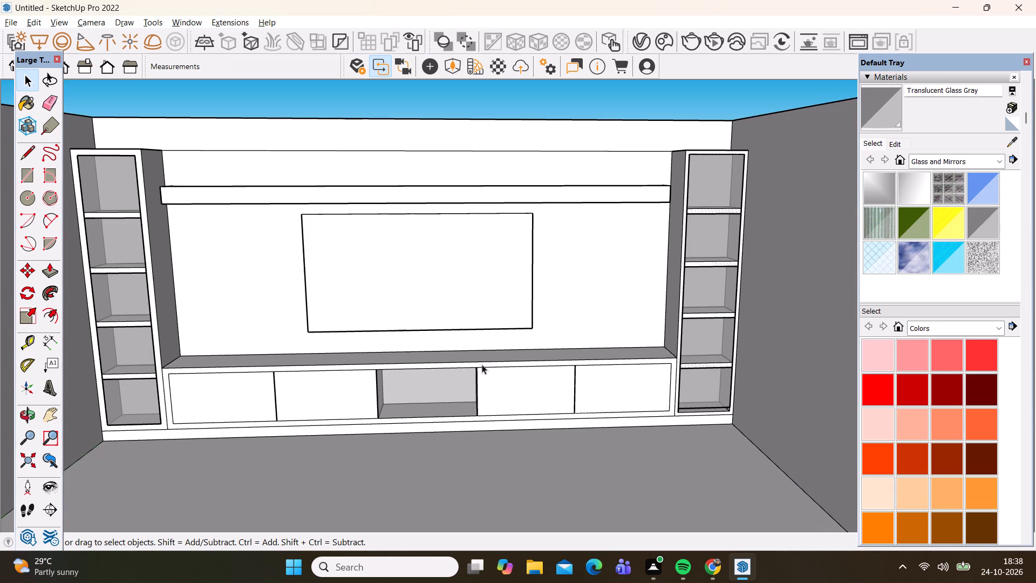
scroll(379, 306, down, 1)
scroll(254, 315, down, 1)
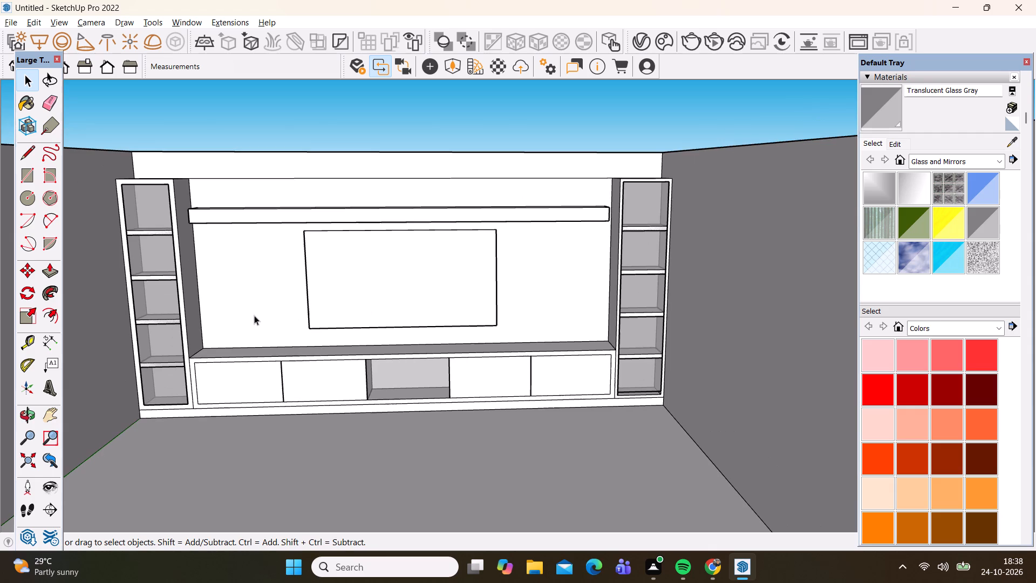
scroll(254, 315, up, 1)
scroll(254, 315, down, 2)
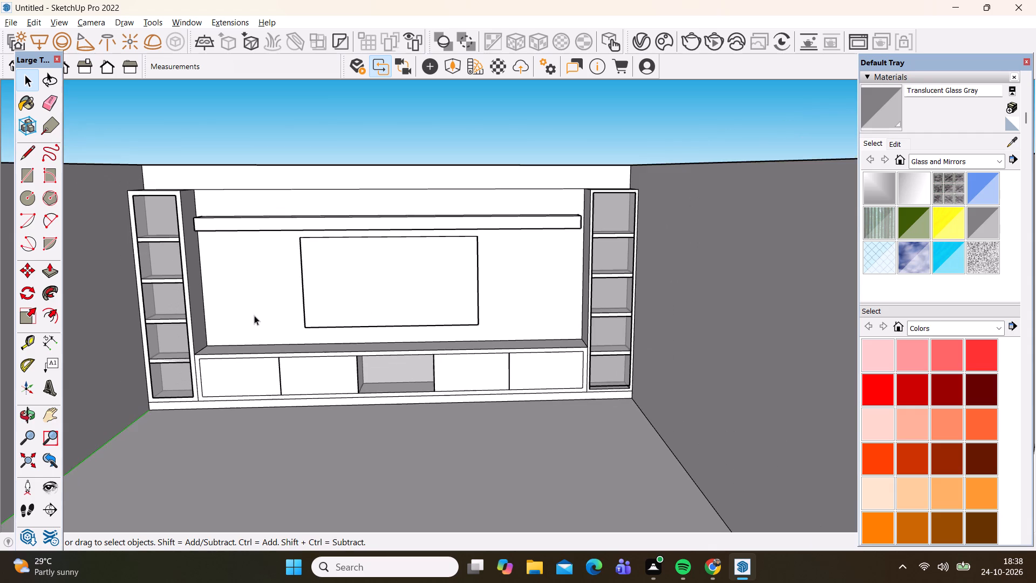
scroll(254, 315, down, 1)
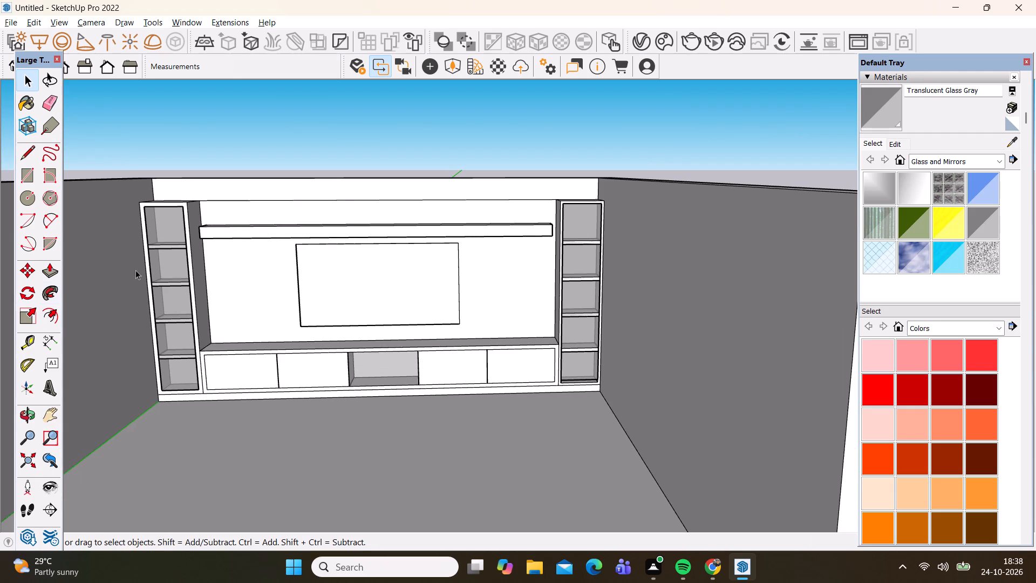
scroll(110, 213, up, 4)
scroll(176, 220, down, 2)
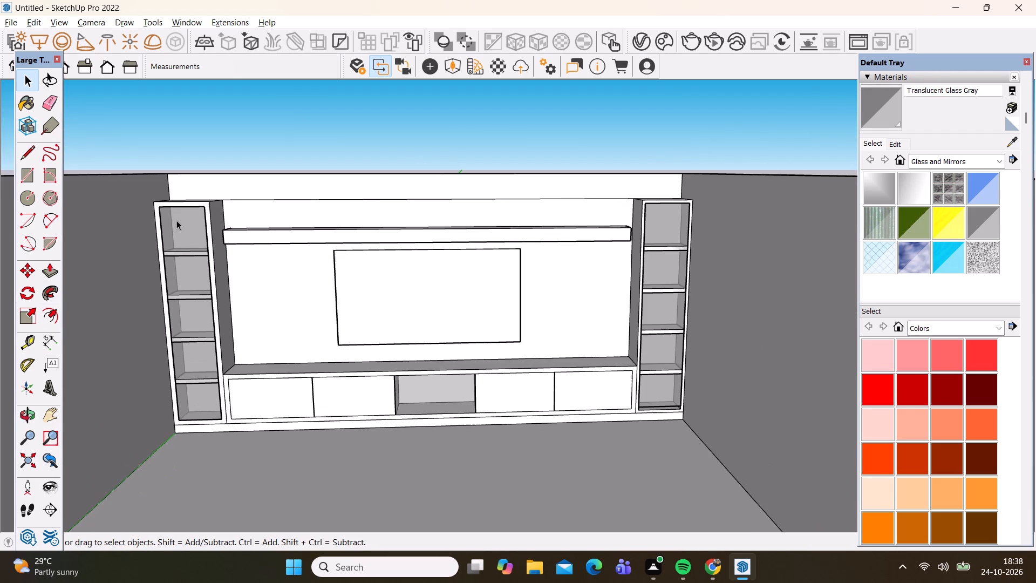
Examine the TV wall unit within the open-topped room from raised, low and angled viewpoints, including the tower tops, long shelf and side walls.
middle_drag(241, 204, 237, 276)
scroll(80, 168, up, 2)
scroll(260, 208, up, 1)
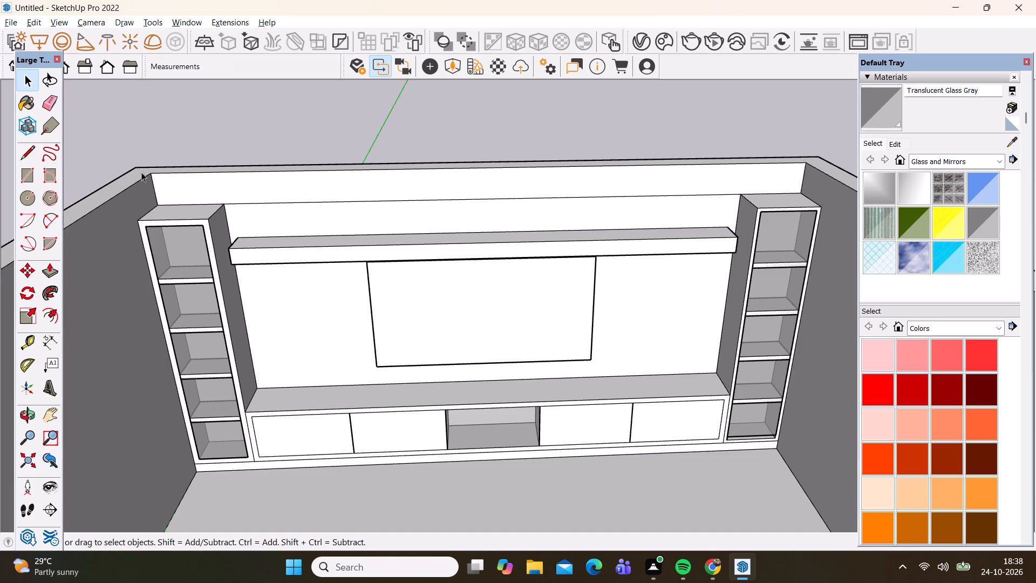
scroll(133, 173, down, 5)
middle_drag(131, 345, 130, 242)
scroll(178, 211, up, 1)
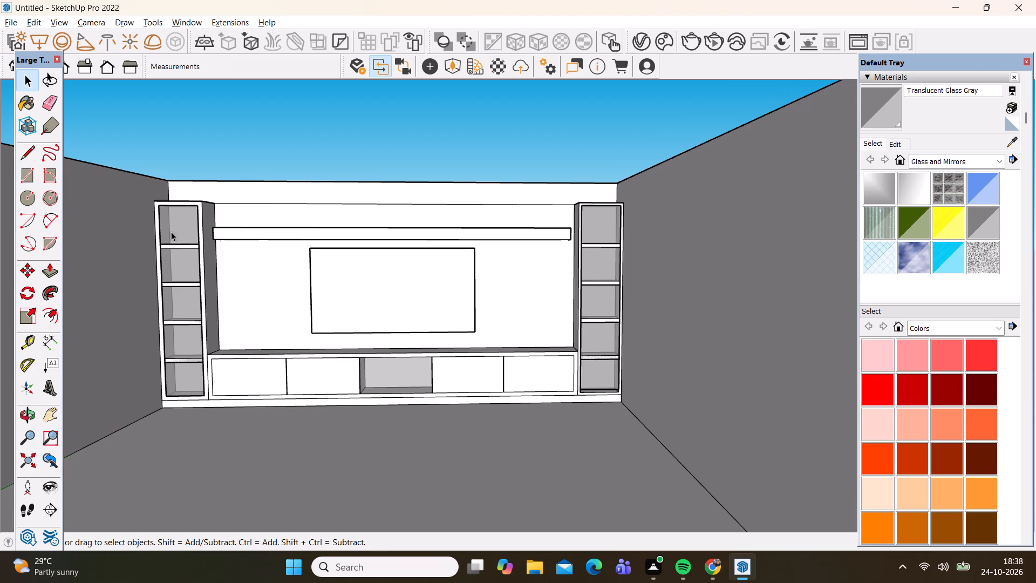
scroll(149, 155, up, 3)
middle_drag(198, 175, 182, 273)
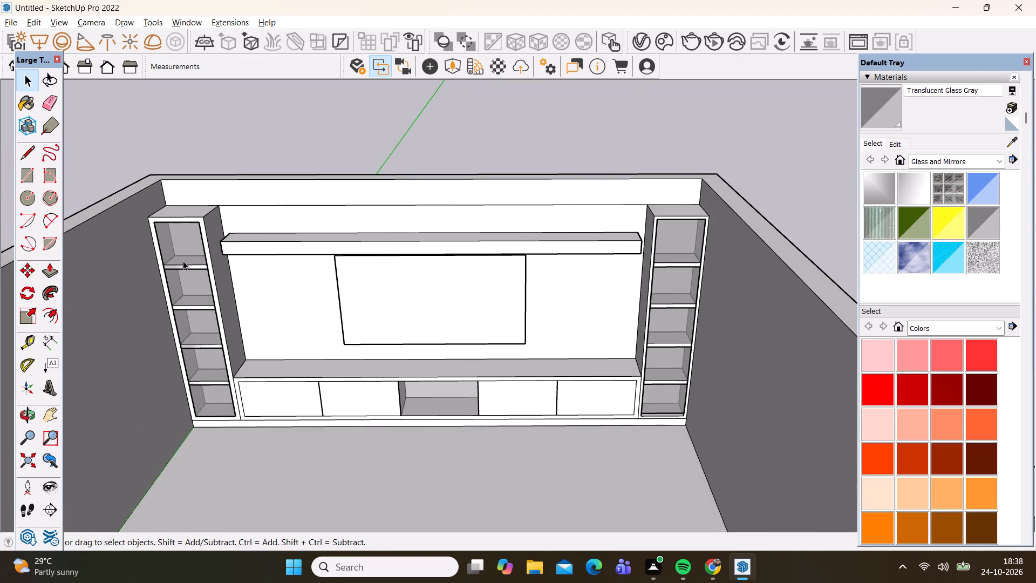
scroll(260, 132, down, 10)
scroll(107, 174, up, 2)
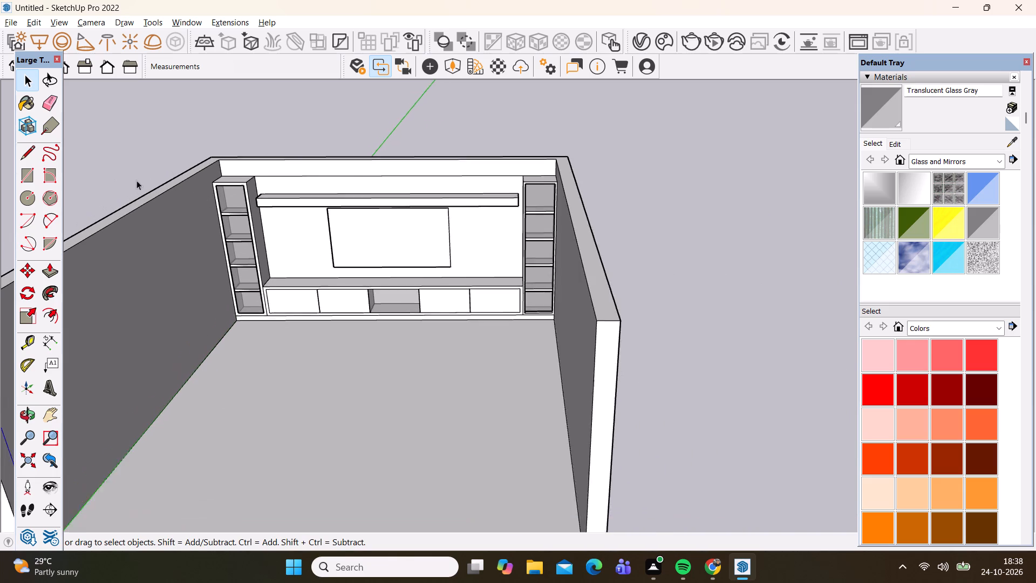
scroll(137, 180, up, 1)
scroll(169, 145, up, 1)
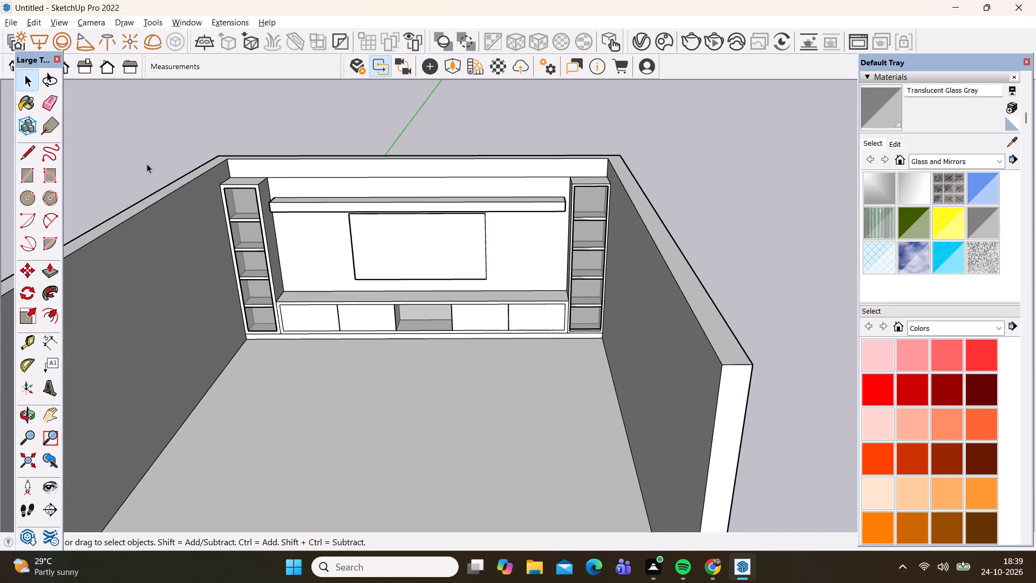
middle_drag(177, 279, 226, 246)
scroll(135, 177, up, 2)
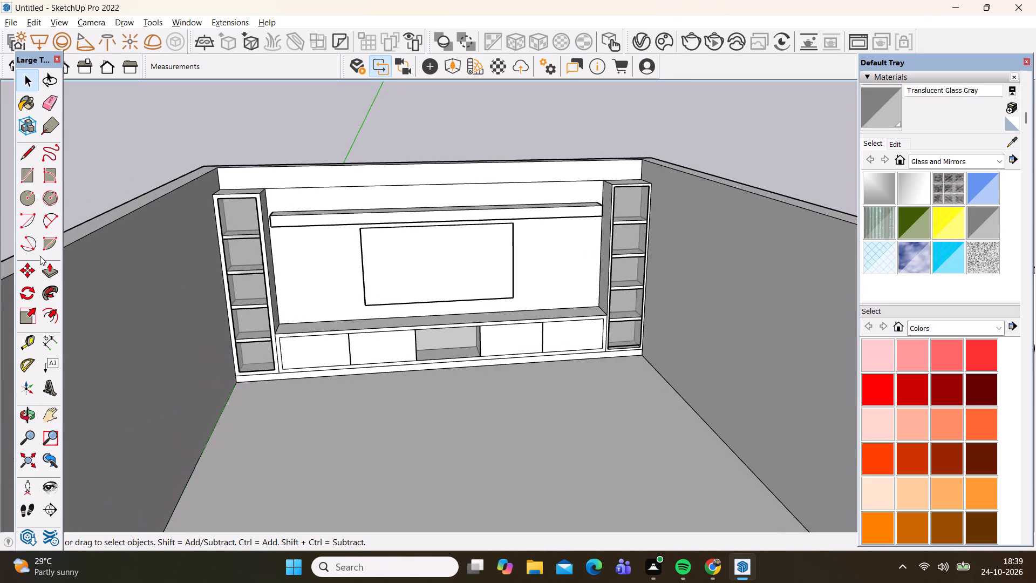
scroll(0, 364, down, 4)
scroll(434, 118, down, 3)
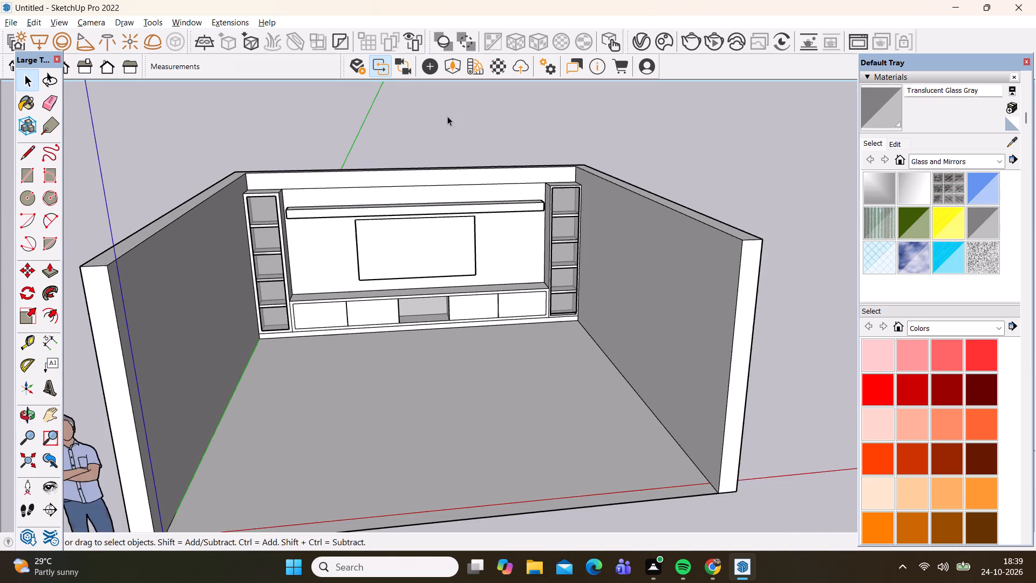
scroll(447, 116, down, 3)
scroll(201, 117, up, 3)
scroll(411, 184, up, 3)
scroll(256, 184, up, 2)
scroll(126, 218, down, 1)
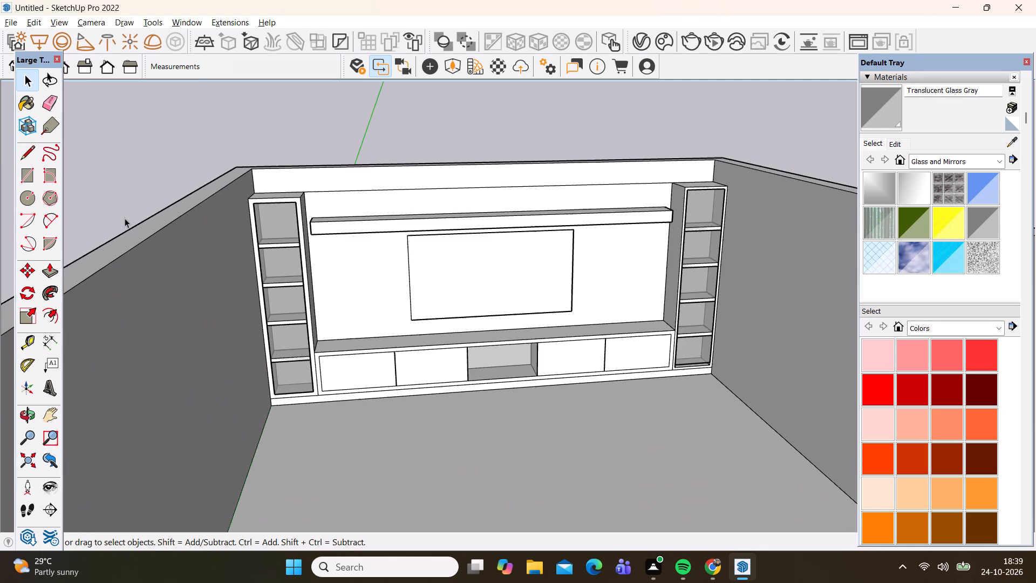
scroll(125, 218, down, 3)
scroll(636, 131, up, 3)
middle_drag(576, 209, 522, 197)
scroll(569, 210, down, 1)
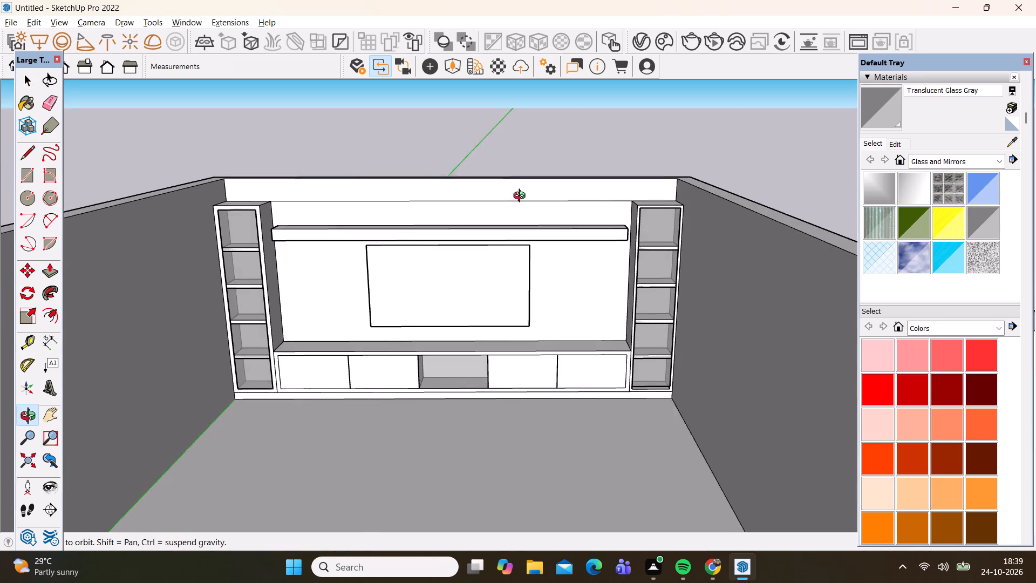
middle_drag(522, 197, 521, 196)
scroll(137, 166, up, 3)
scroll(65, 192, down, 5)
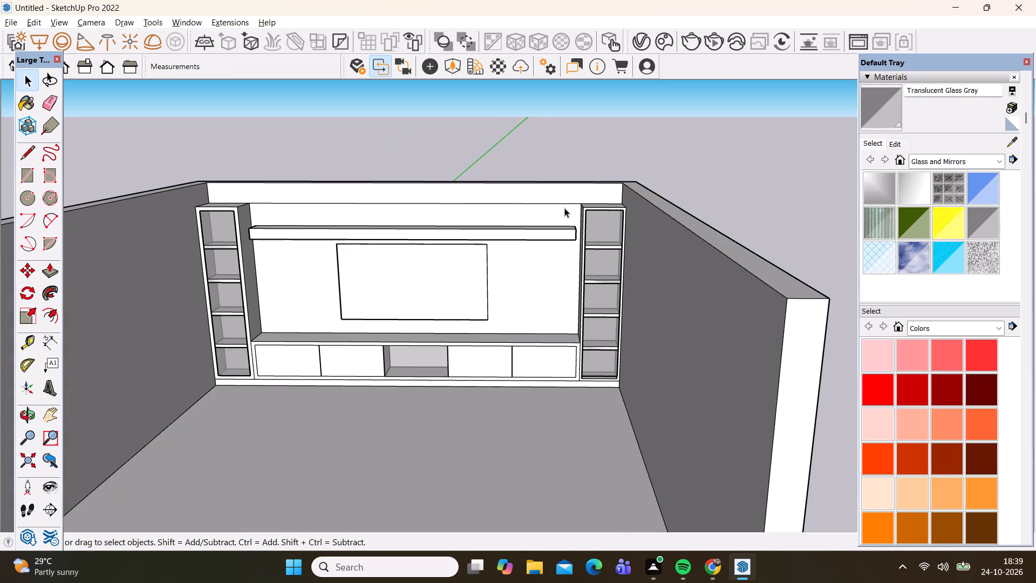
scroll(567, 207, up, 2)
scroll(753, 150, down, 5)
middle_drag(281, 286, 330, 321)
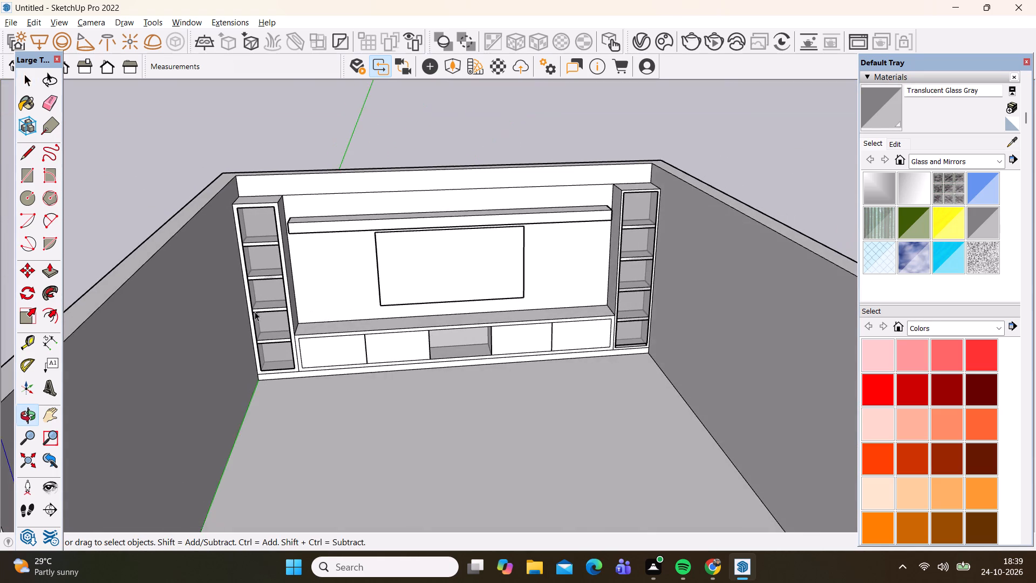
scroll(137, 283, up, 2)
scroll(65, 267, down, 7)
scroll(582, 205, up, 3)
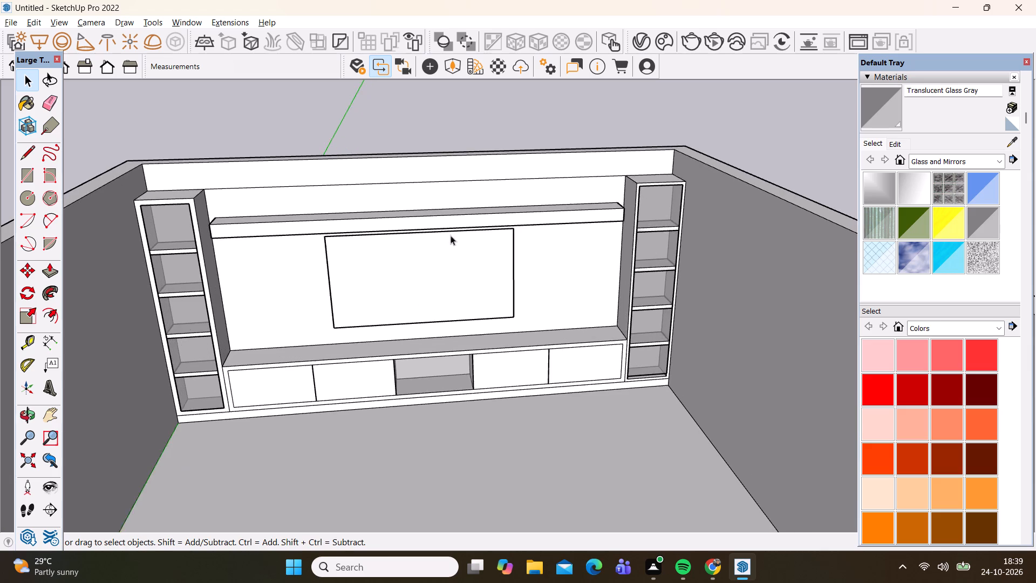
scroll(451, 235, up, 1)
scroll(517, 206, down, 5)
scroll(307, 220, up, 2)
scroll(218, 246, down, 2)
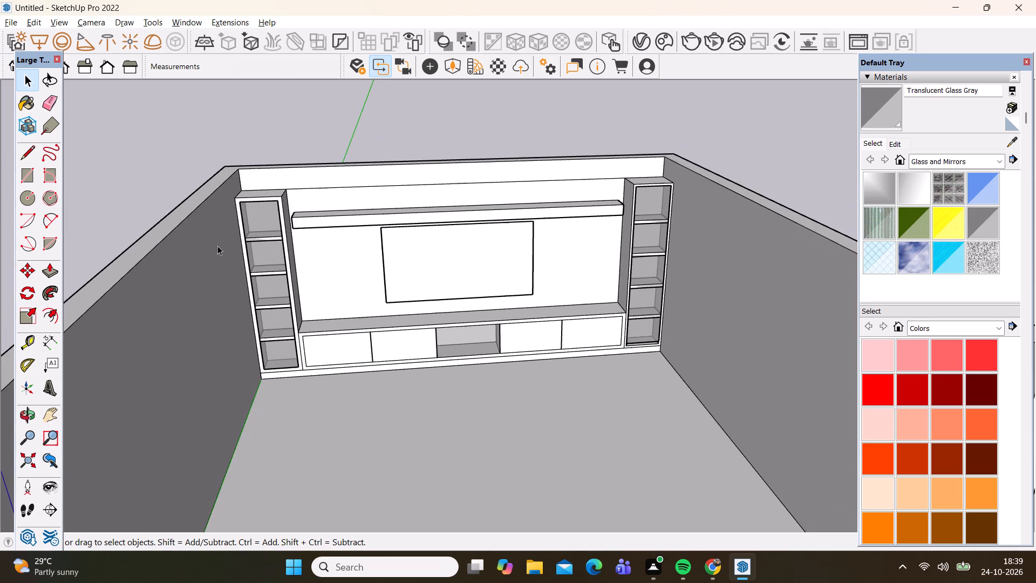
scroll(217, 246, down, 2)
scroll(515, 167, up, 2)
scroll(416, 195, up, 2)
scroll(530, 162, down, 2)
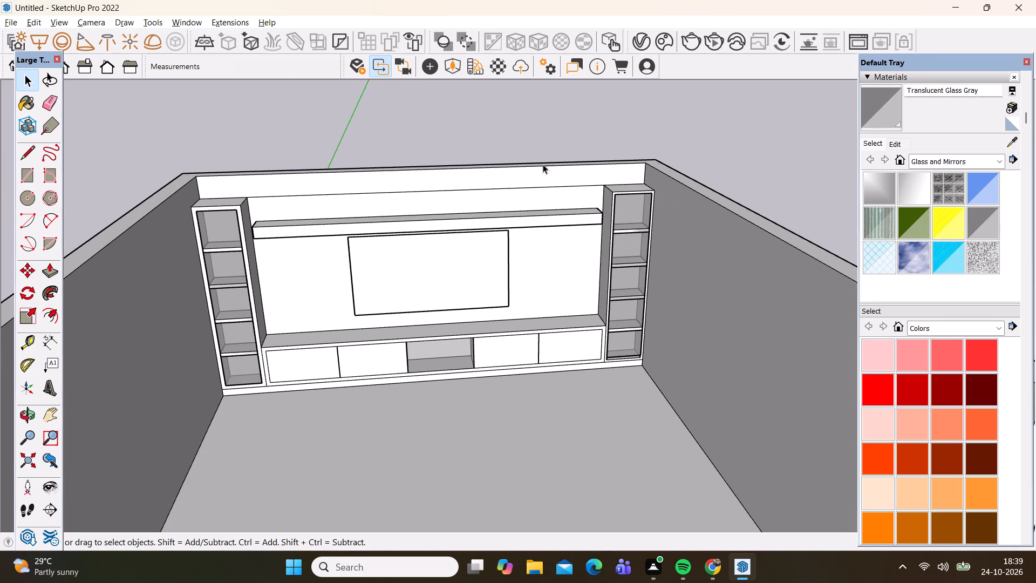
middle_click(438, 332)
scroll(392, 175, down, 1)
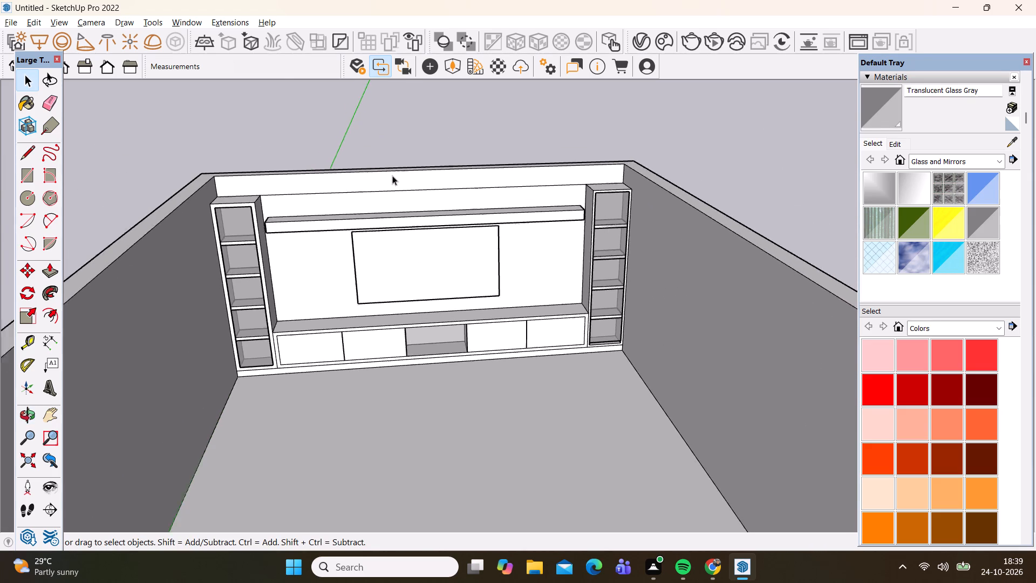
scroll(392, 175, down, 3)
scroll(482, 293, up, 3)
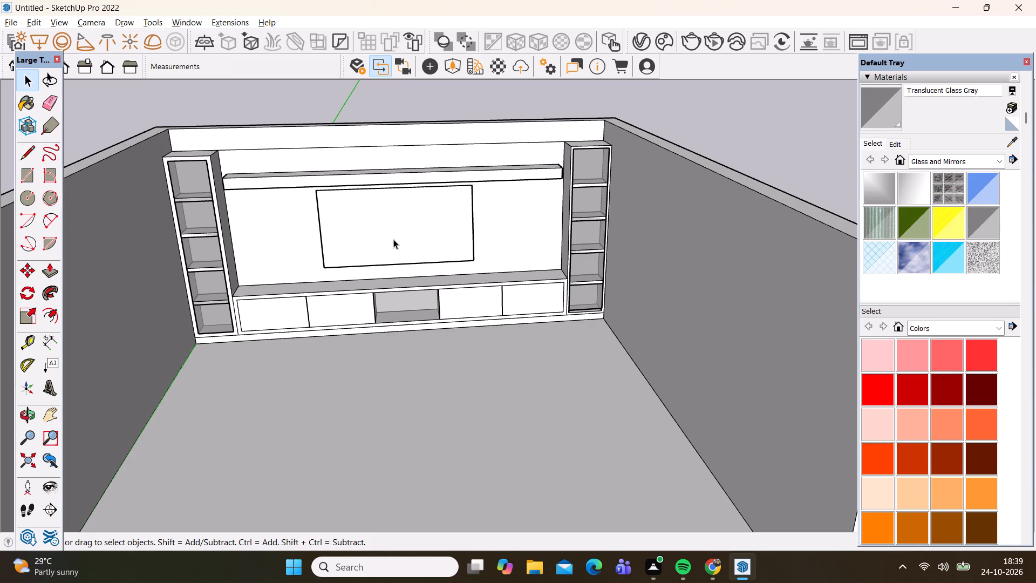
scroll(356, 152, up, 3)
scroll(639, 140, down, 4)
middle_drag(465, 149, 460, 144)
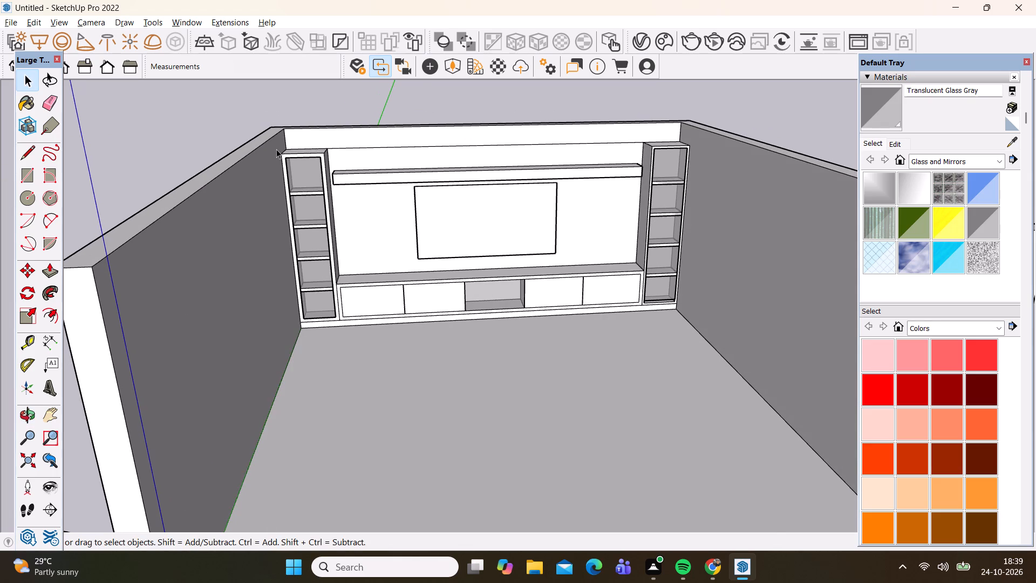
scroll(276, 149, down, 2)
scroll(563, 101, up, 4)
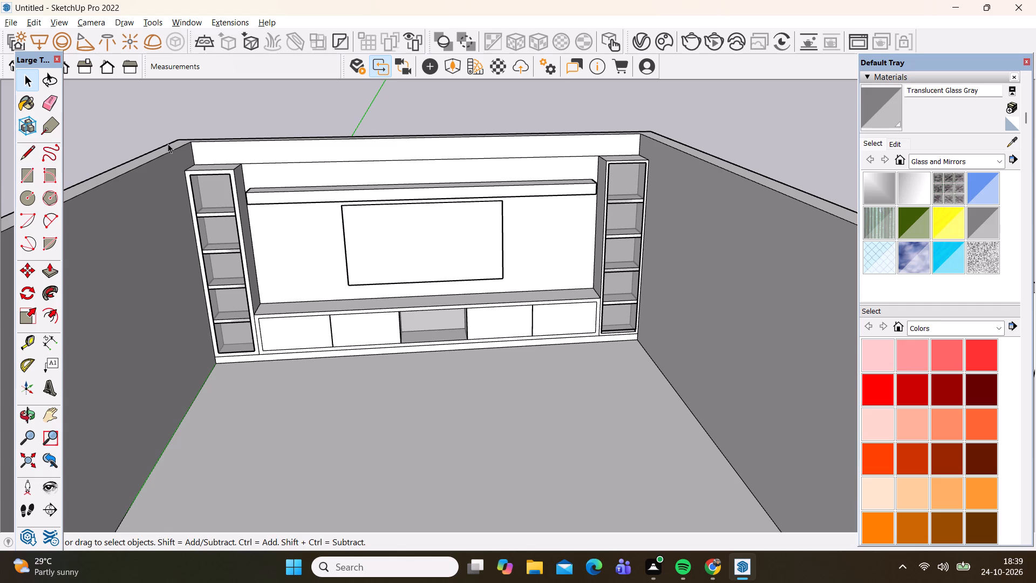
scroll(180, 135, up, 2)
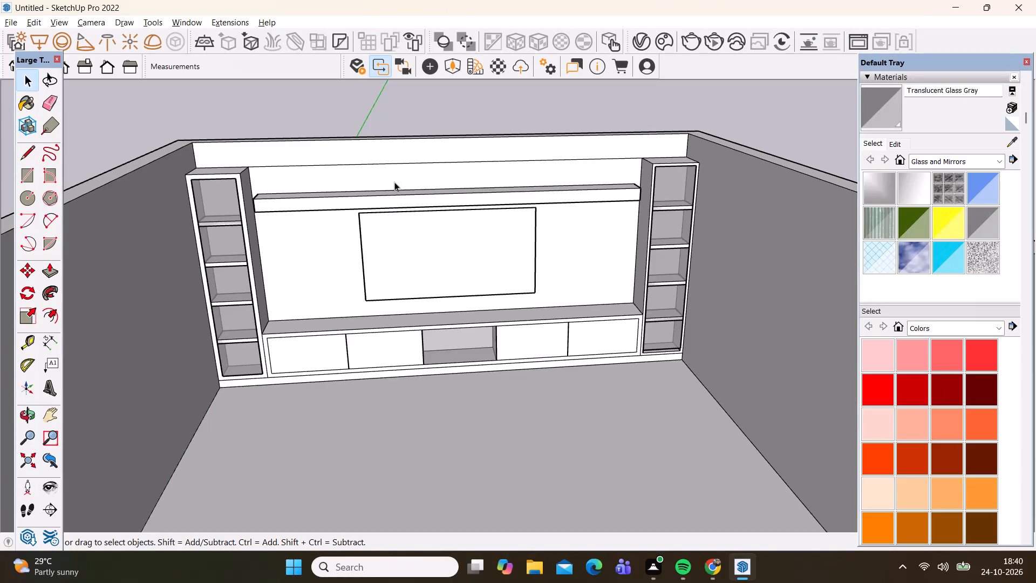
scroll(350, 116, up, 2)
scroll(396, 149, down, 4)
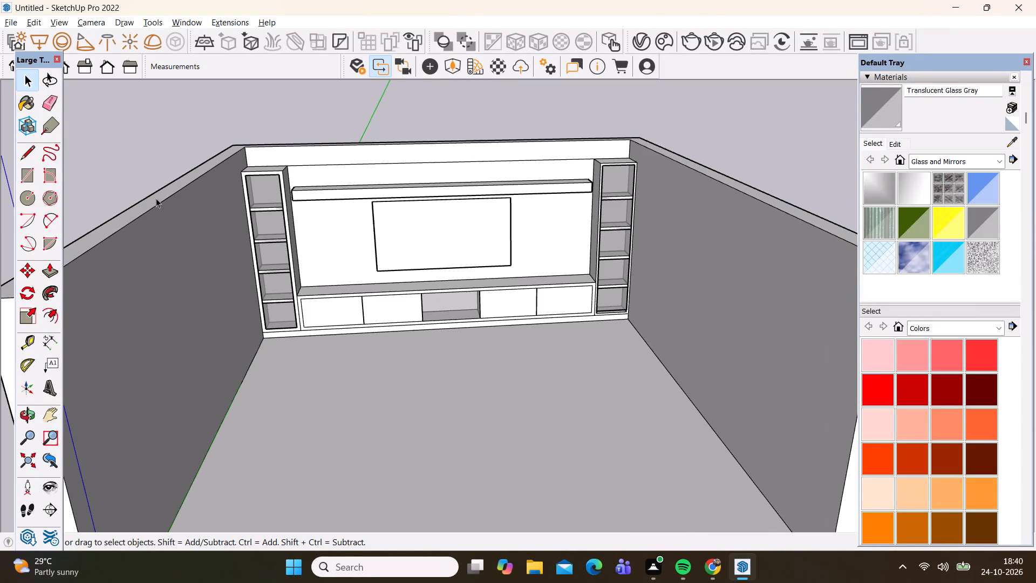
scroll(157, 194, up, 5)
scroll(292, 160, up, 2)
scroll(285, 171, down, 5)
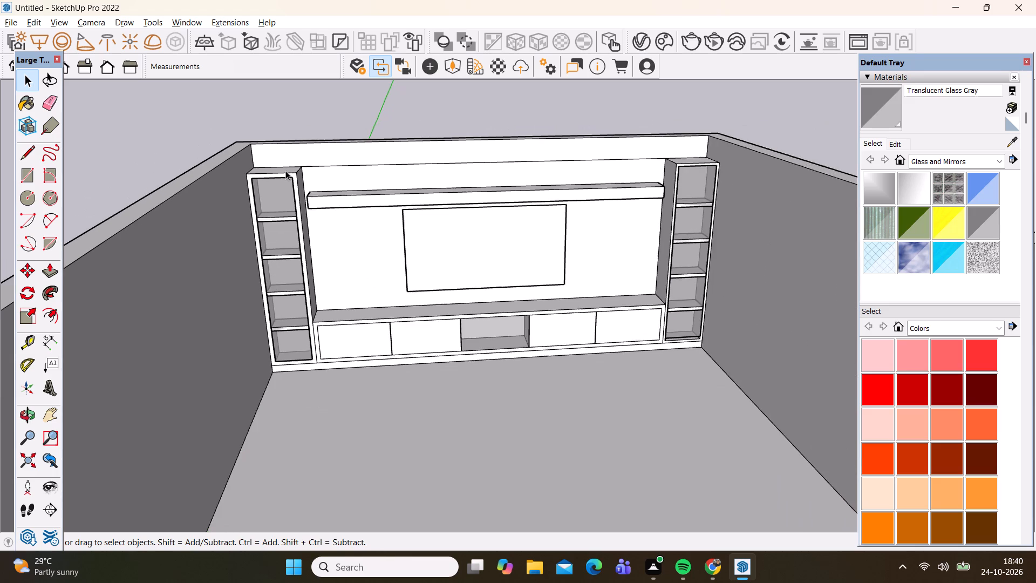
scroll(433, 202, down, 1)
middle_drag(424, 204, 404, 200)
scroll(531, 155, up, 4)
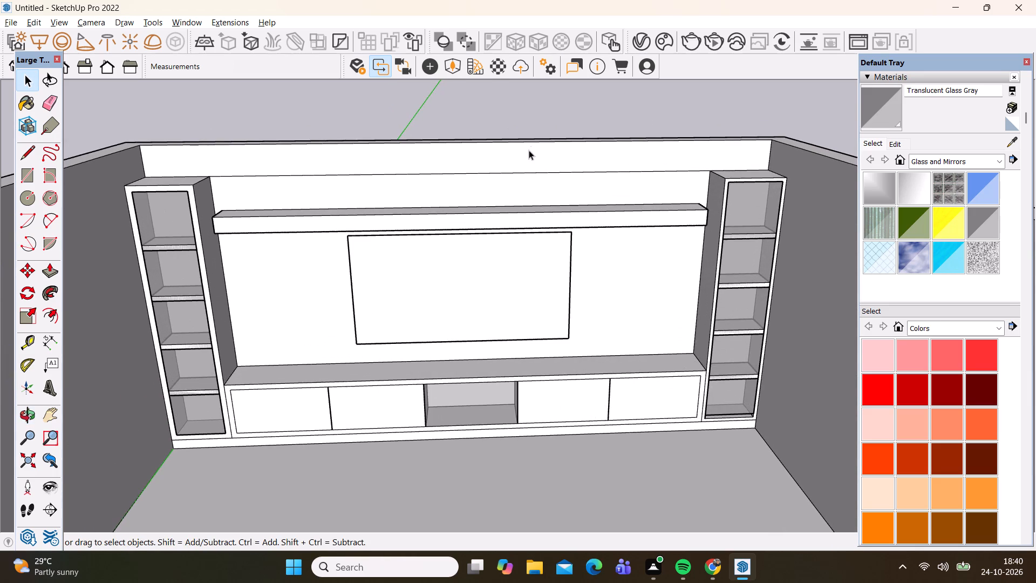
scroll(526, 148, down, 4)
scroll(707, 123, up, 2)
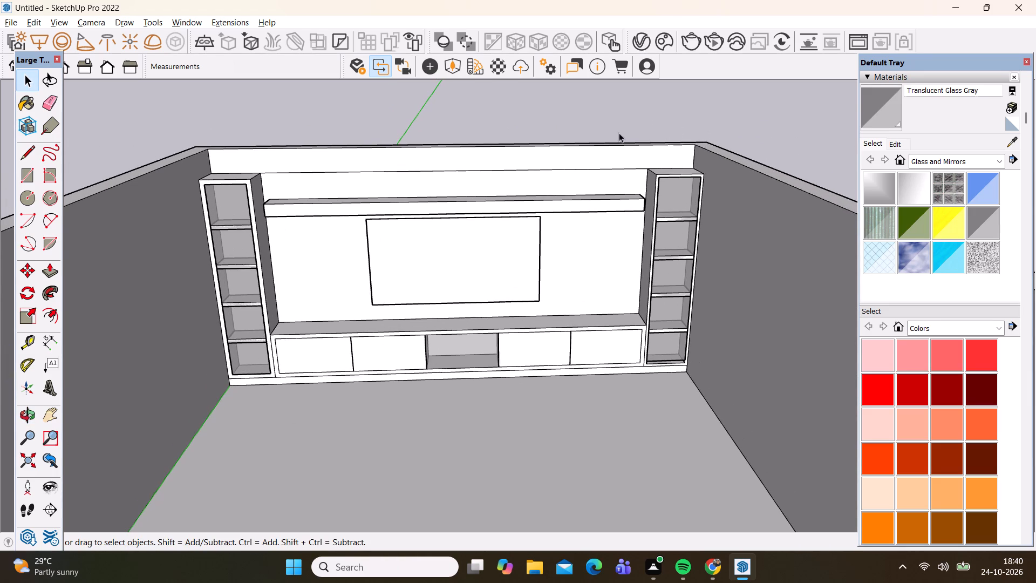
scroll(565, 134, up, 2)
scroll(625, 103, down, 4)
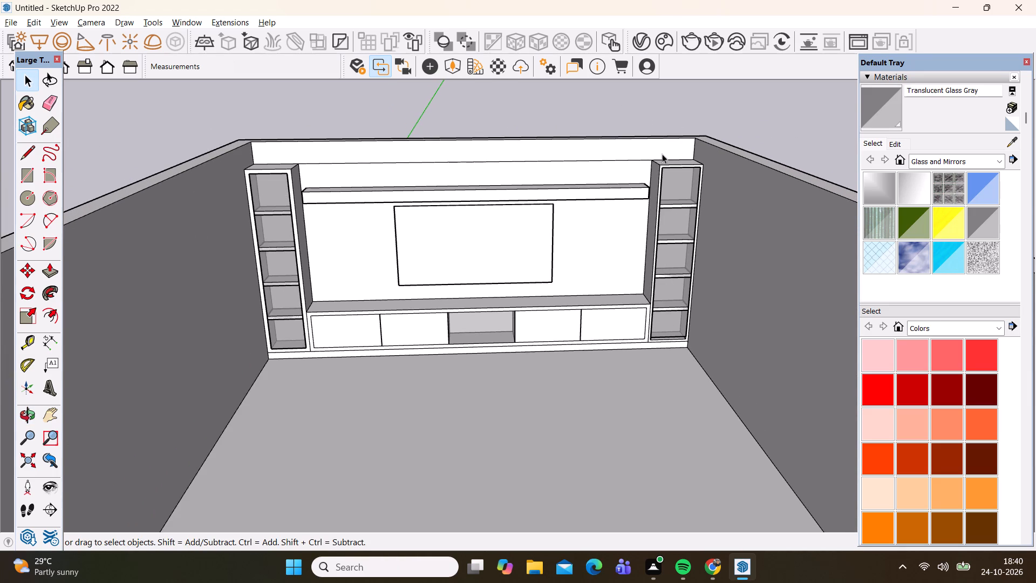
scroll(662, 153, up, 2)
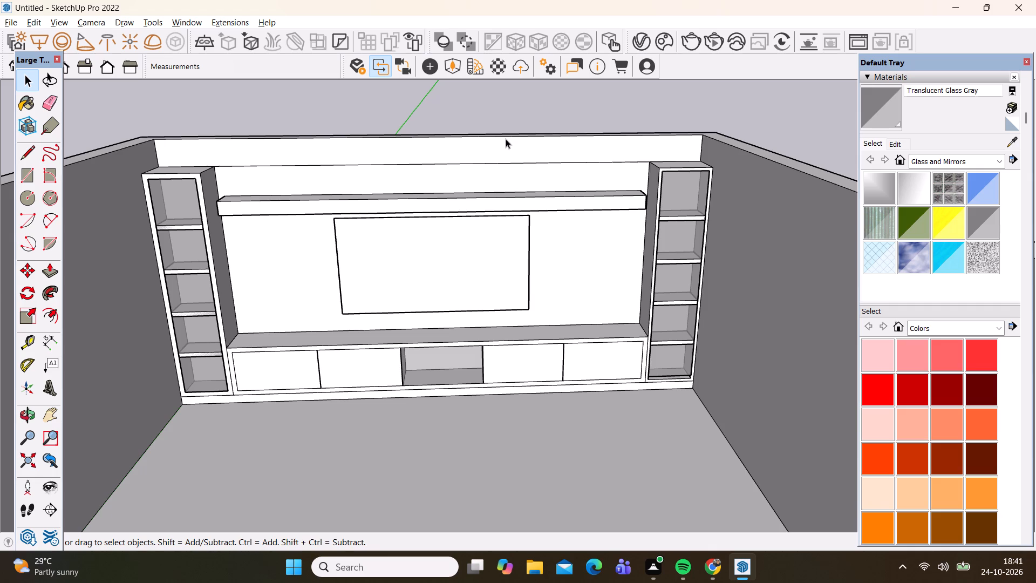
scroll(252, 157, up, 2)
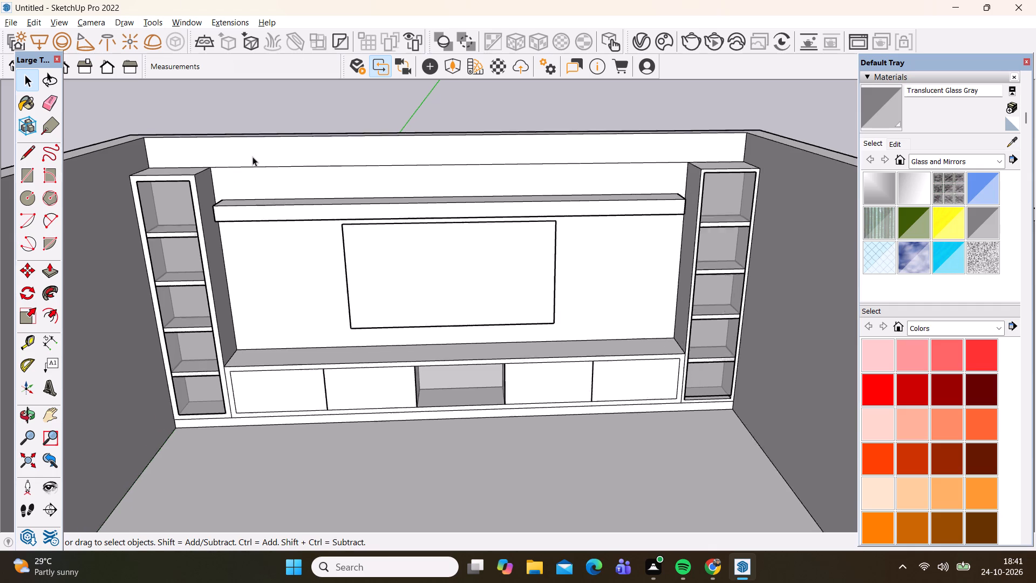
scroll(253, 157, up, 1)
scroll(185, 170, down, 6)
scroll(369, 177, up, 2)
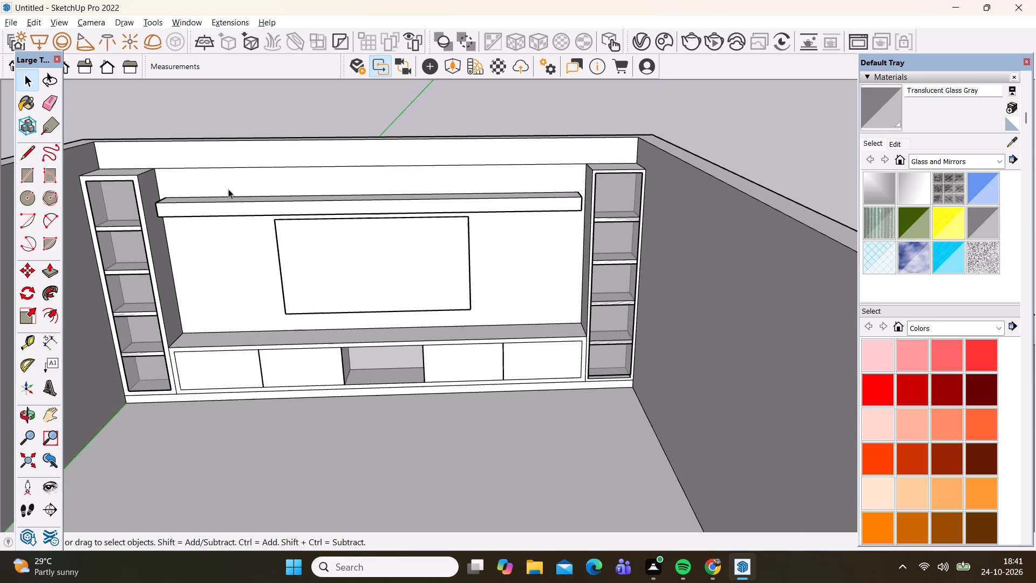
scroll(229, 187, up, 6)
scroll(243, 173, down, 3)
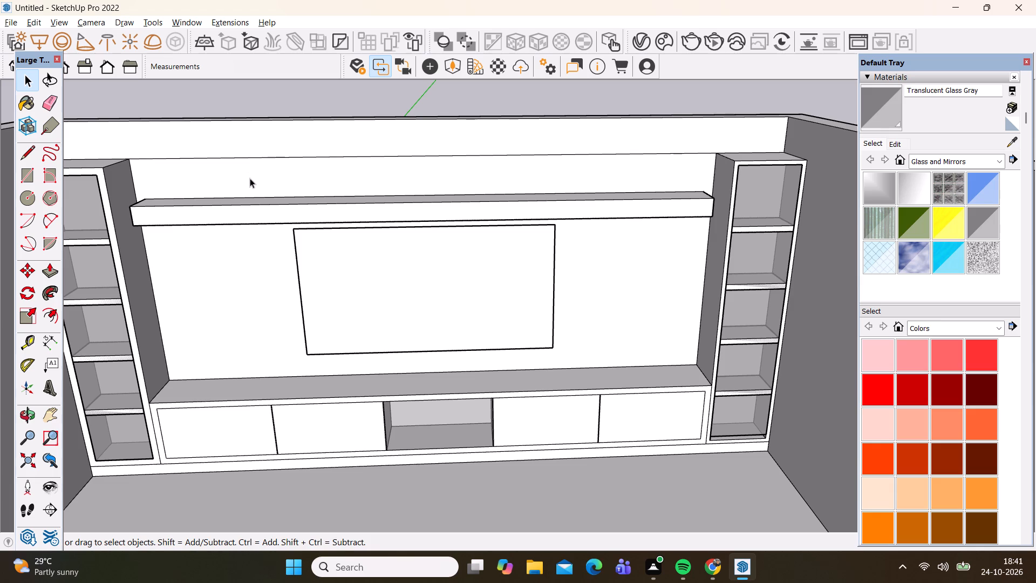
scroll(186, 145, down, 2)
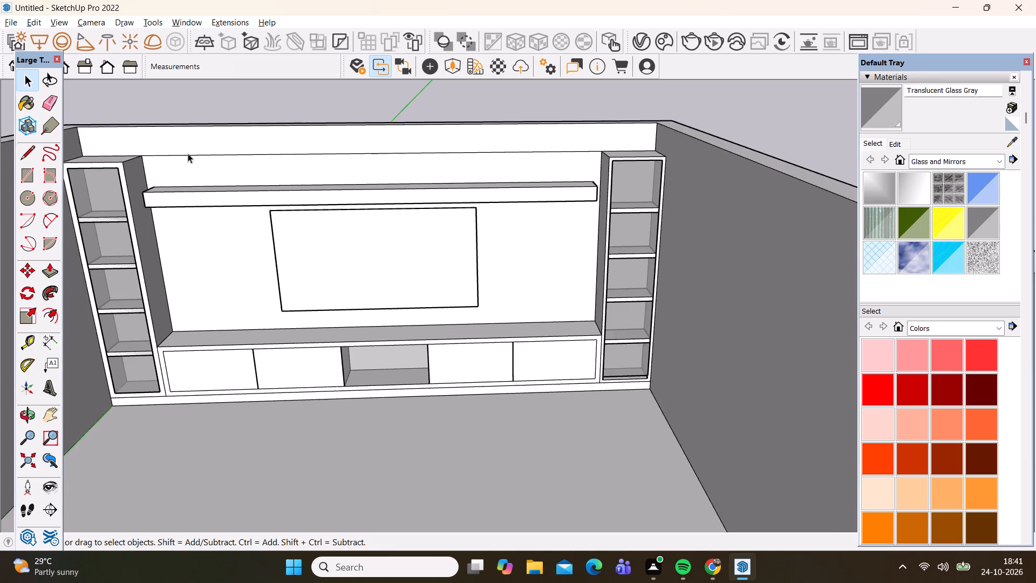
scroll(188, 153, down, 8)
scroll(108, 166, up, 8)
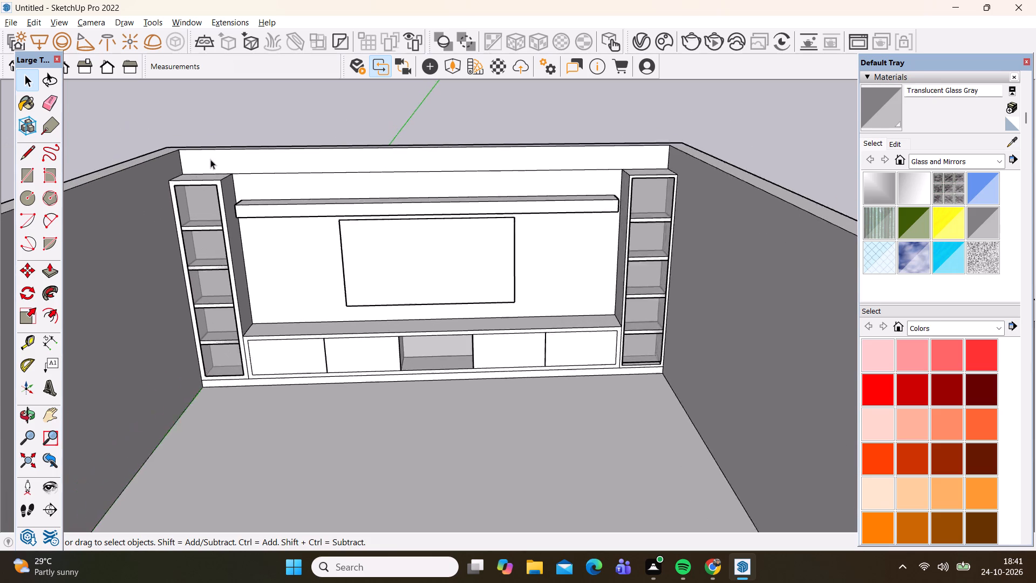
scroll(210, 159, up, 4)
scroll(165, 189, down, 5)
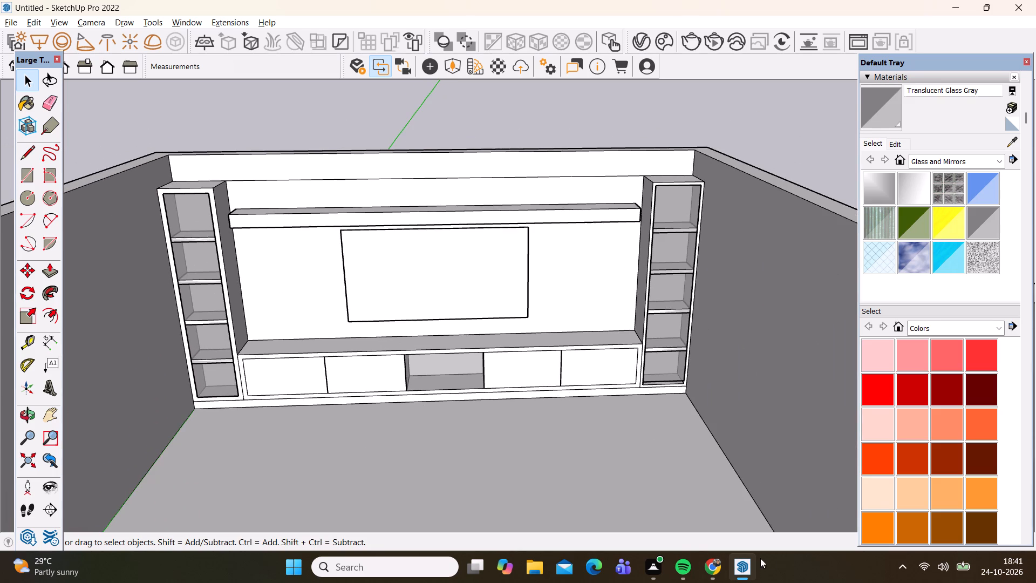
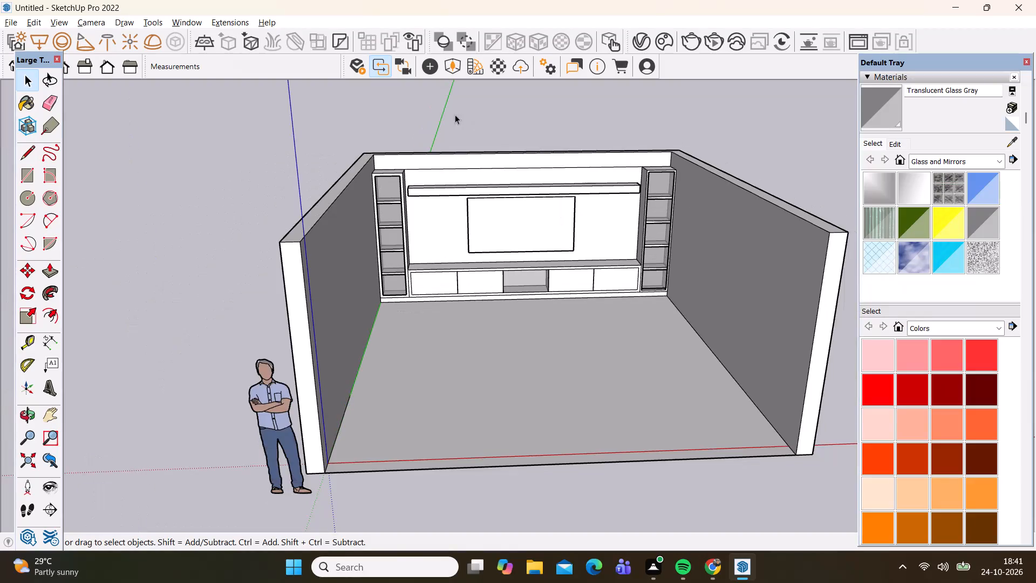
Examine the TV wall unit from the front at near and far distances, including the shelf towers, long shelf, TV panel and low cabinet fronts.
scroll(421, 116, up, 4)
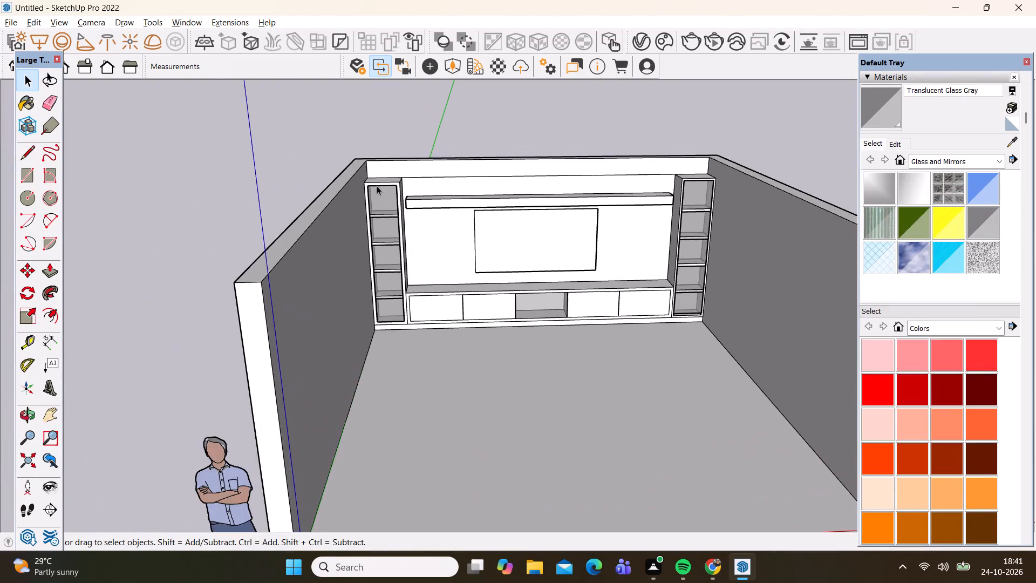
scroll(377, 186, up, 2)
scroll(97, 248, down, 9)
scroll(465, 160, up, 3)
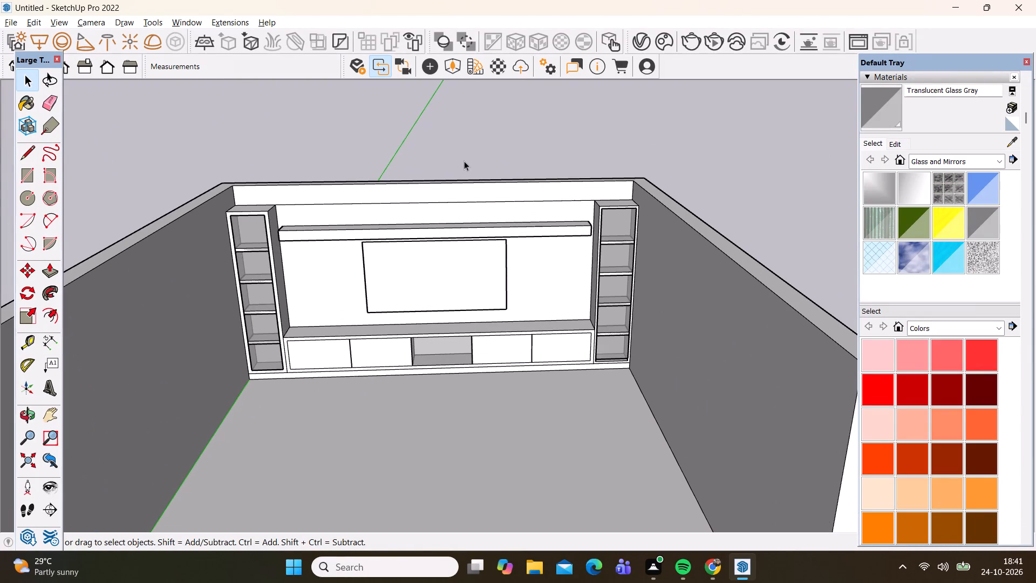
scroll(352, 244, up, 7)
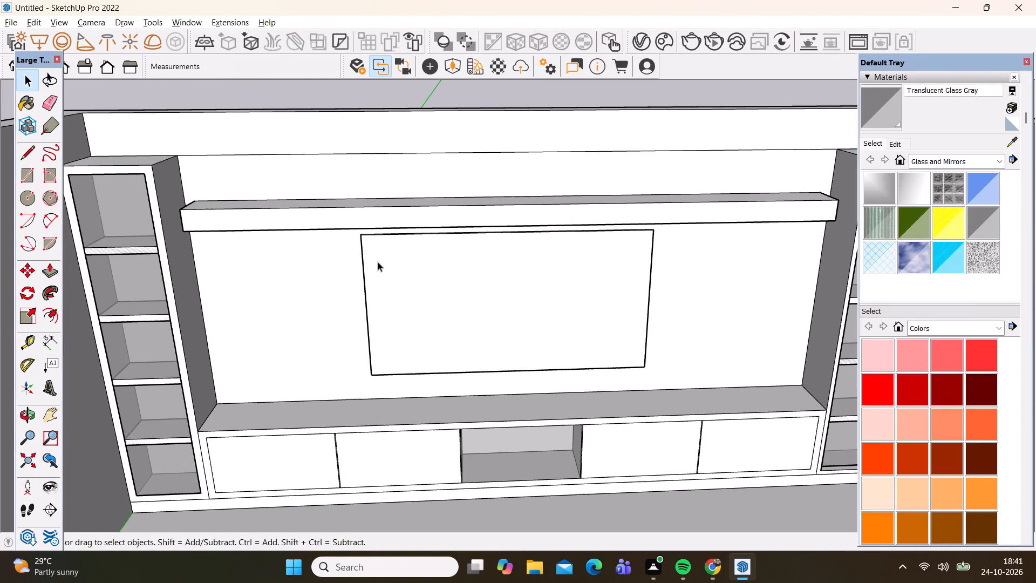
scroll(378, 263, down, 7)
scroll(348, 354, up, 3)
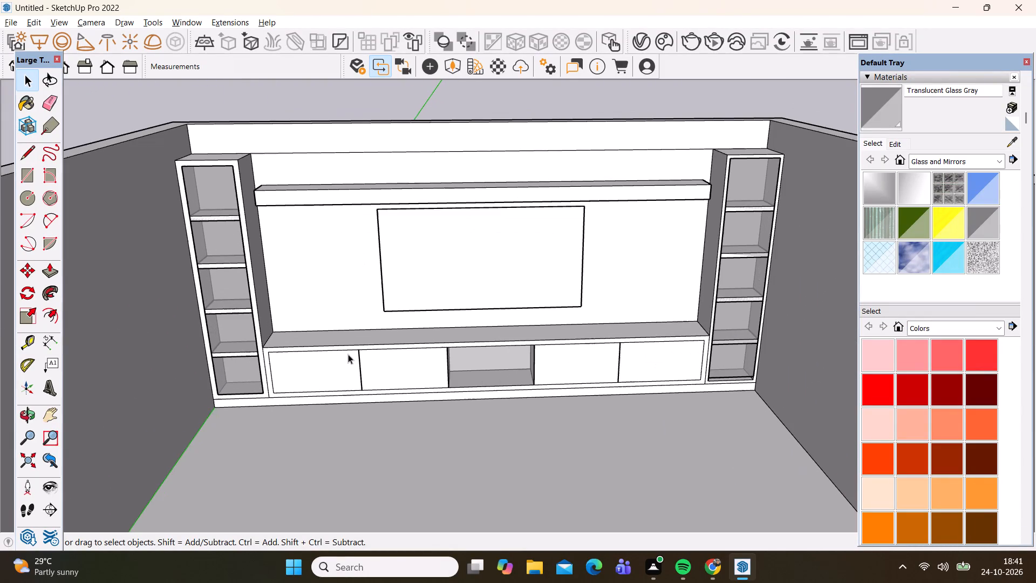
scroll(353, 346, up, 1)
scroll(353, 346, down, 2)
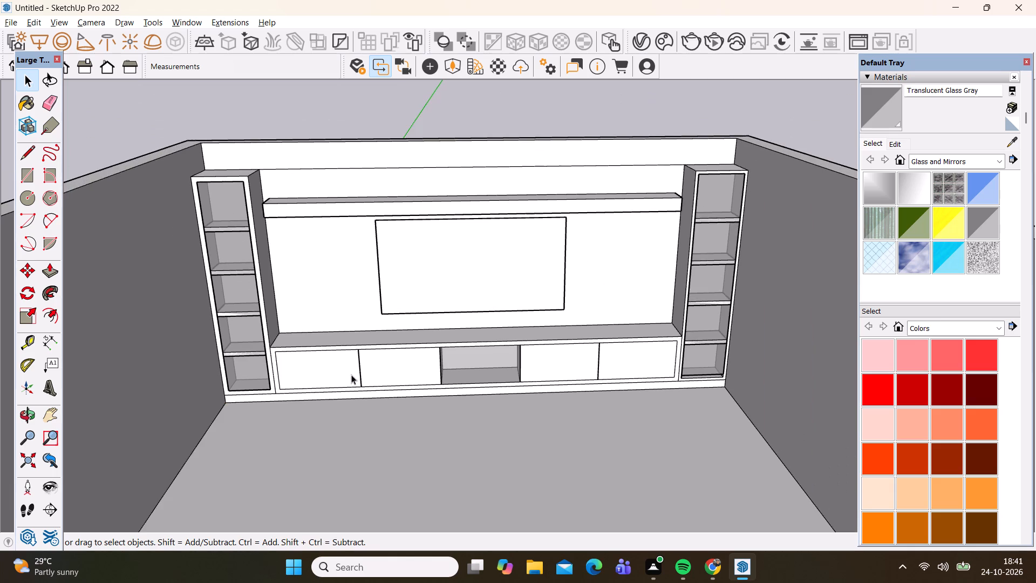
scroll(283, 408, up, 2)
scroll(284, 404, down, 1)
middle_drag(333, 405, 328, 399)
scroll(333, 404, down, 1)
scroll(365, 386, up, 2)
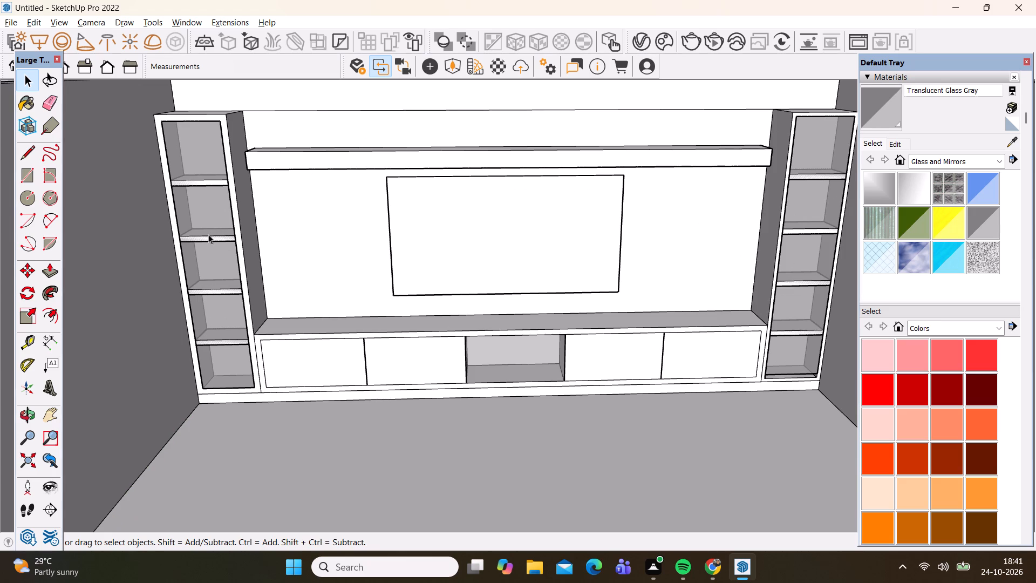
scroll(208, 234, down, 2)
scroll(226, 222, up, 1)
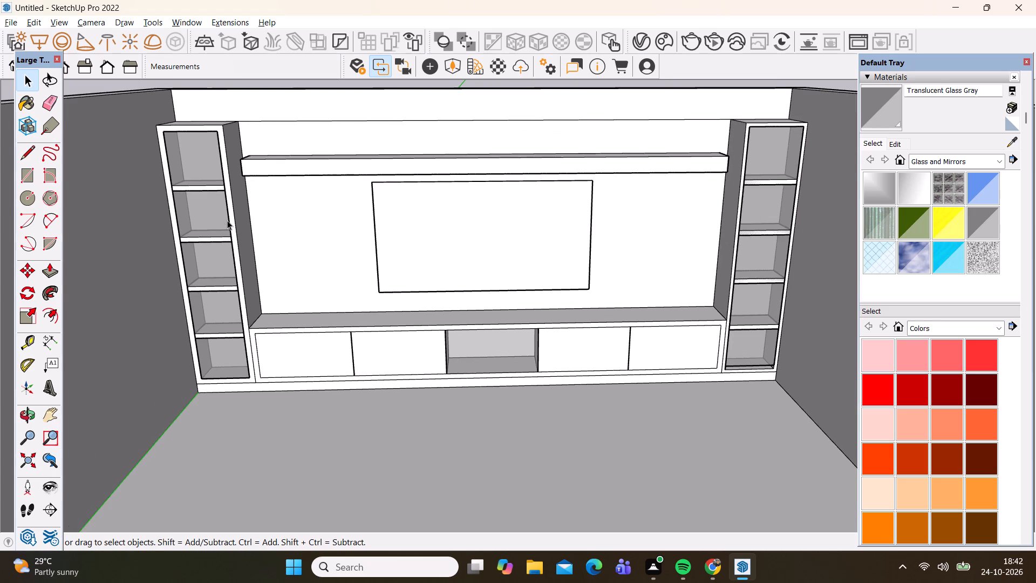
scroll(227, 220, down, 1)
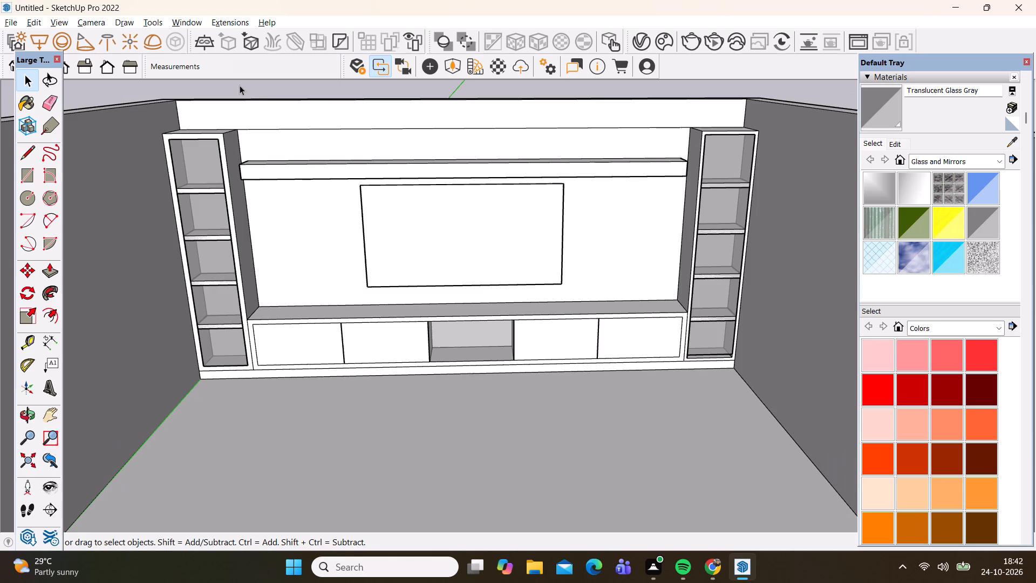
scroll(240, 85, up, 1)
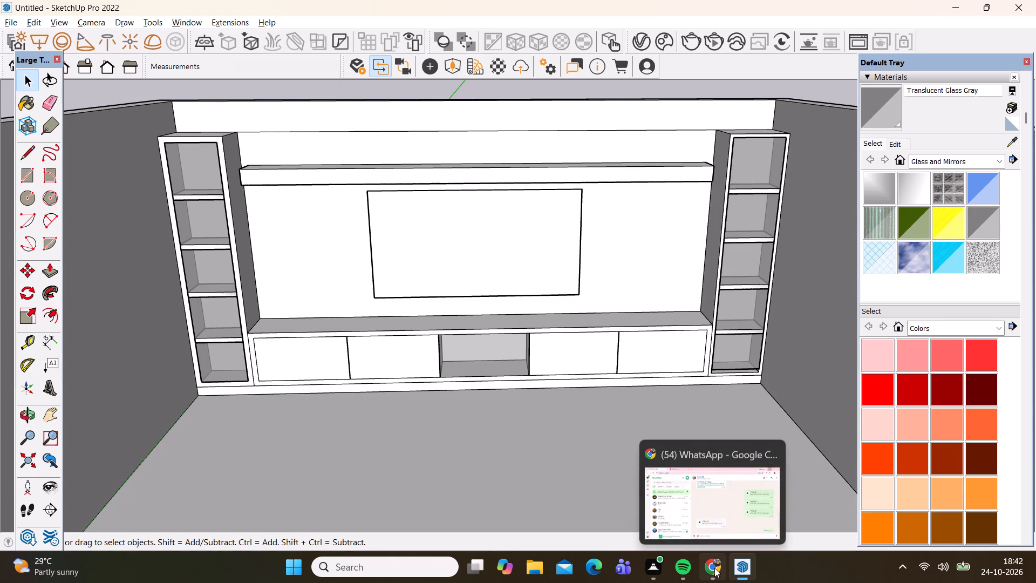
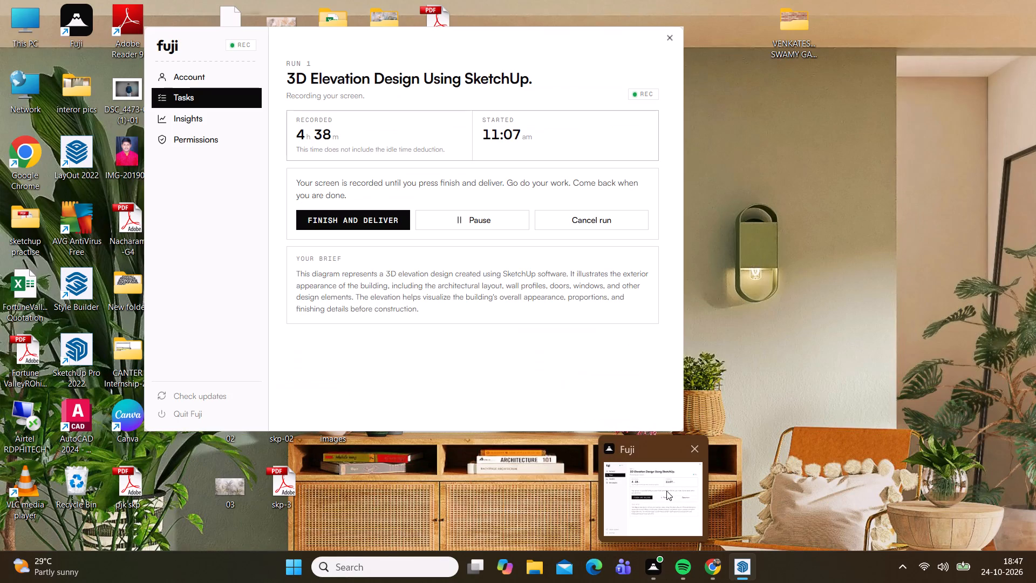
Clear the selection and examine the TV wall unit against the surrounding walls and floor, both close up and from outside the room.
scroll(382, 311, down, 1)
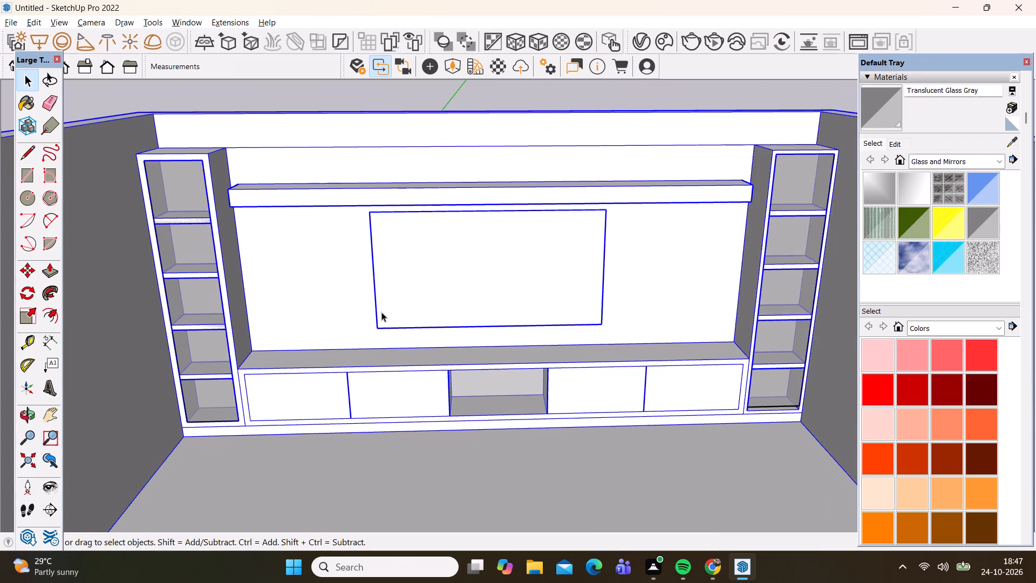
scroll(381, 312, down, 2)
click(347, 118)
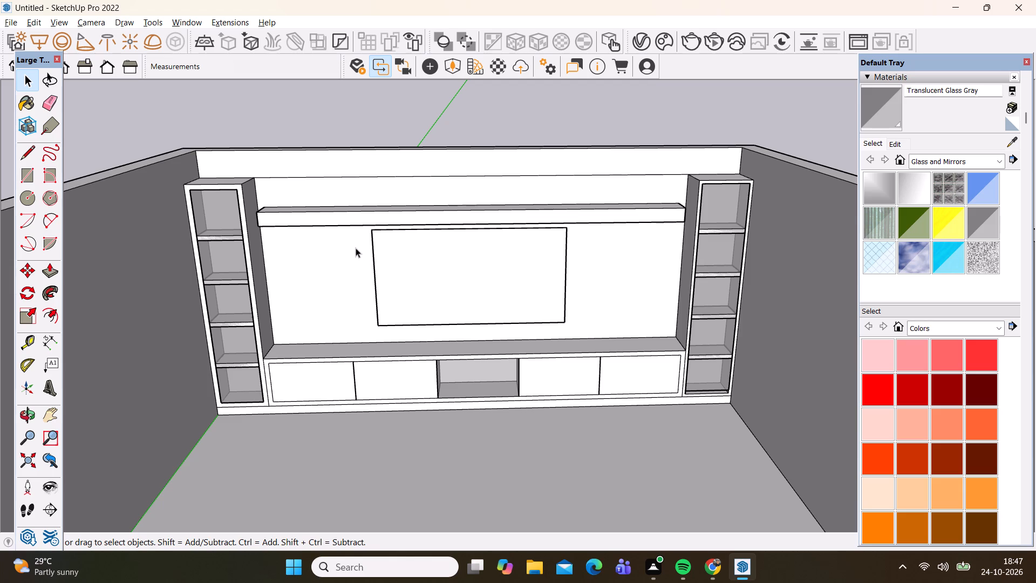
scroll(338, 192, down, 4)
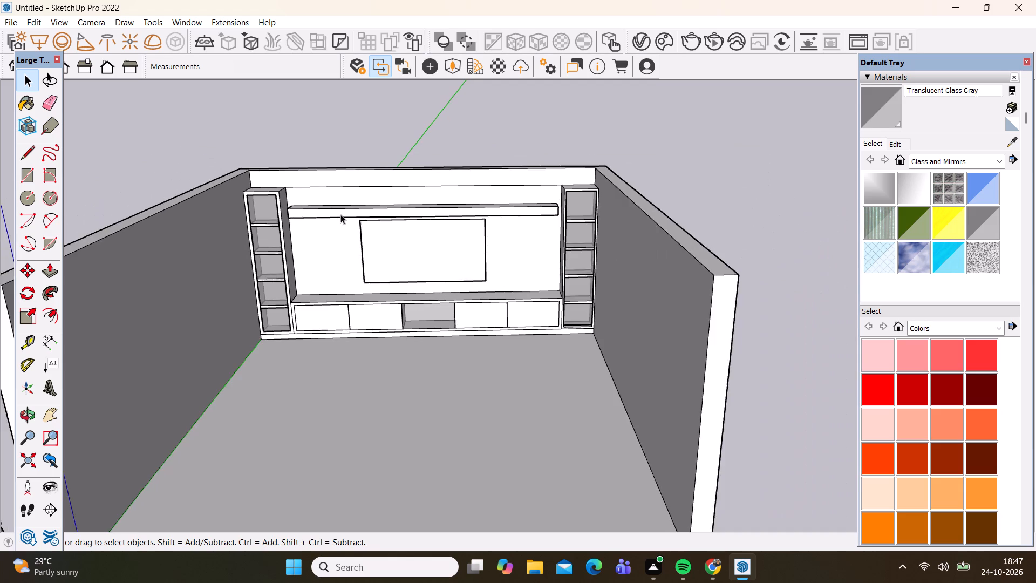
scroll(340, 214, down, 3)
scroll(275, 160, up, 8)
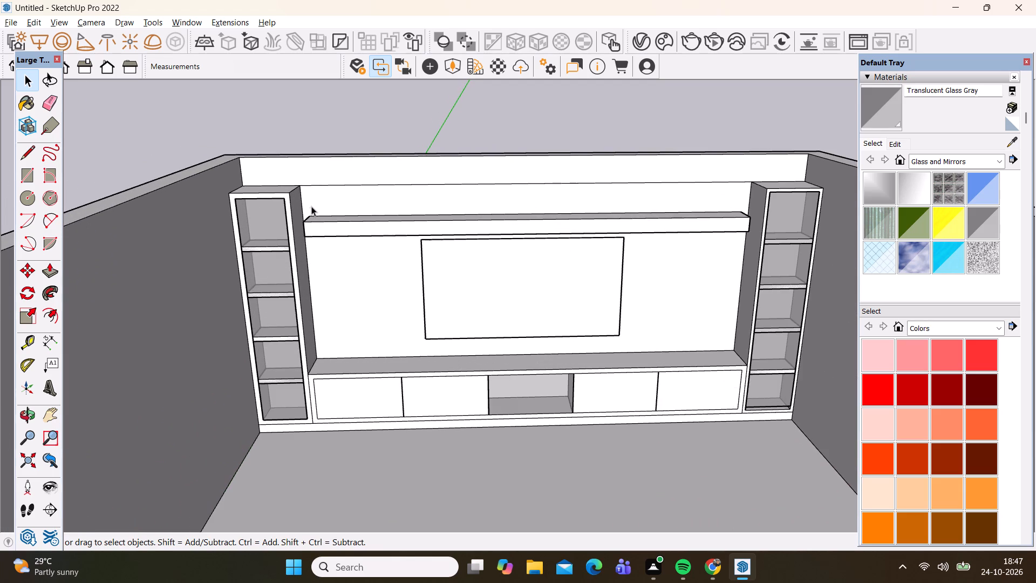
scroll(289, 193, down, 11)
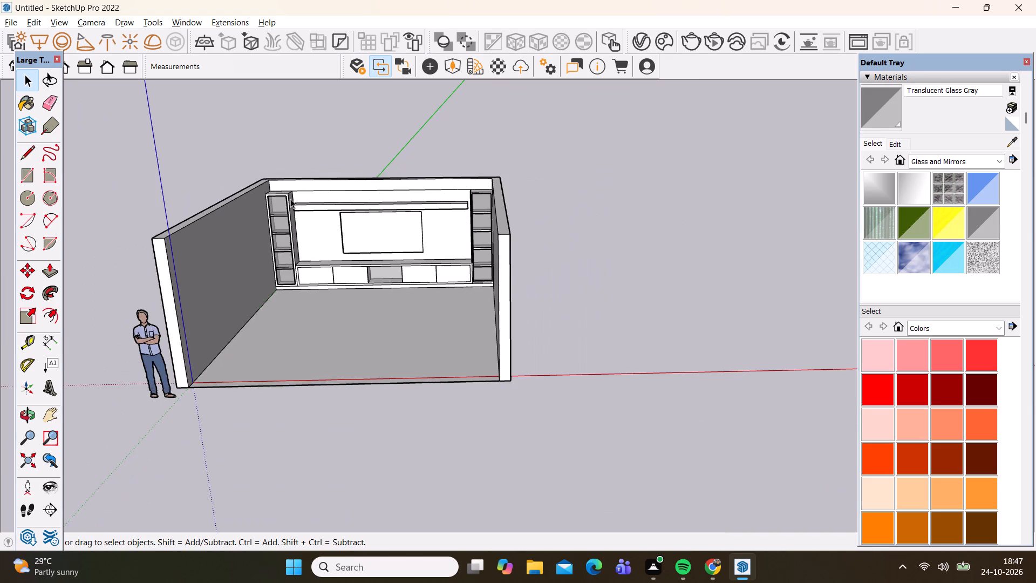
scroll(296, 240, up, 5)
scroll(371, 257, up, 4)
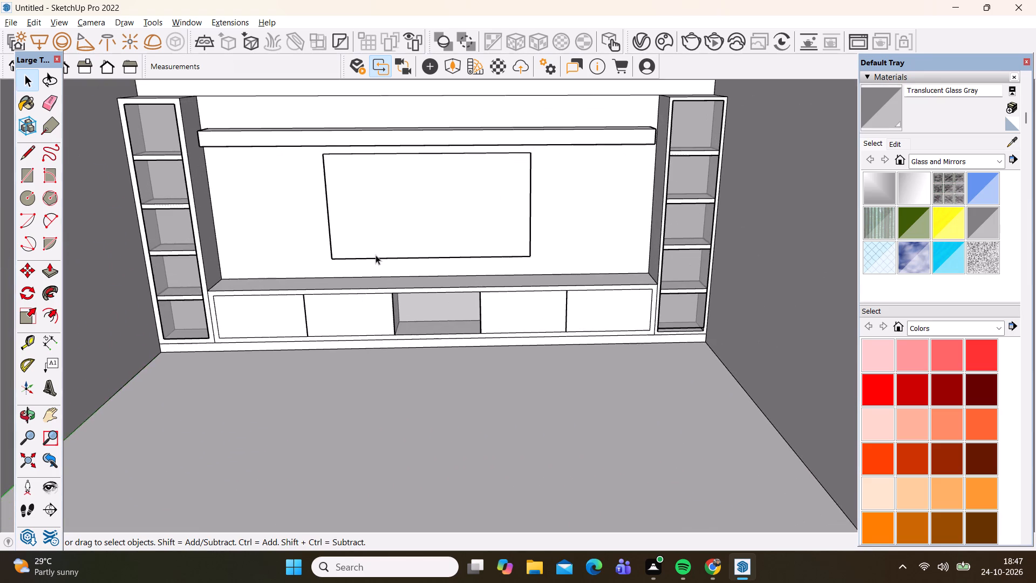
scroll(376, 255, down, 2)
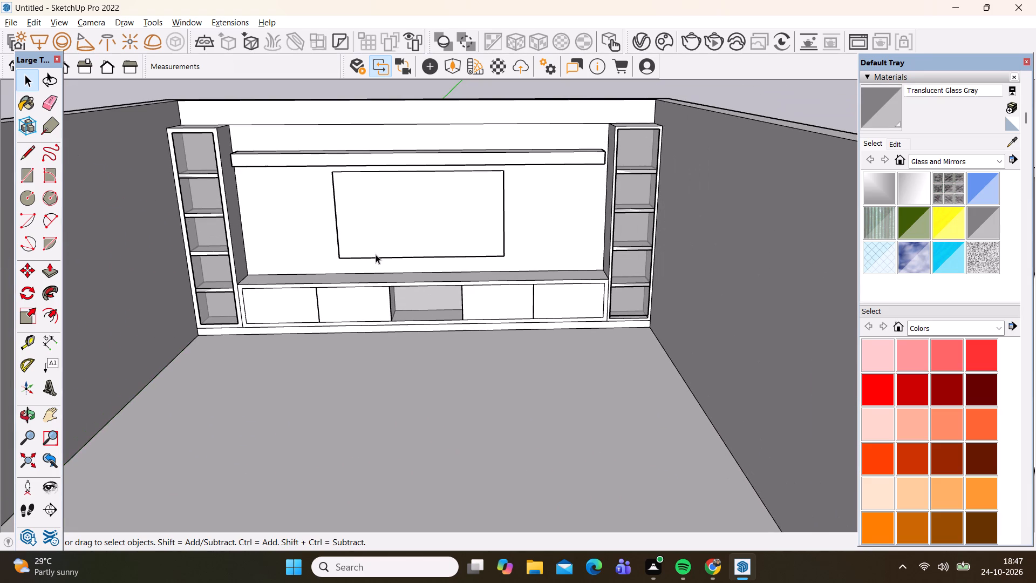
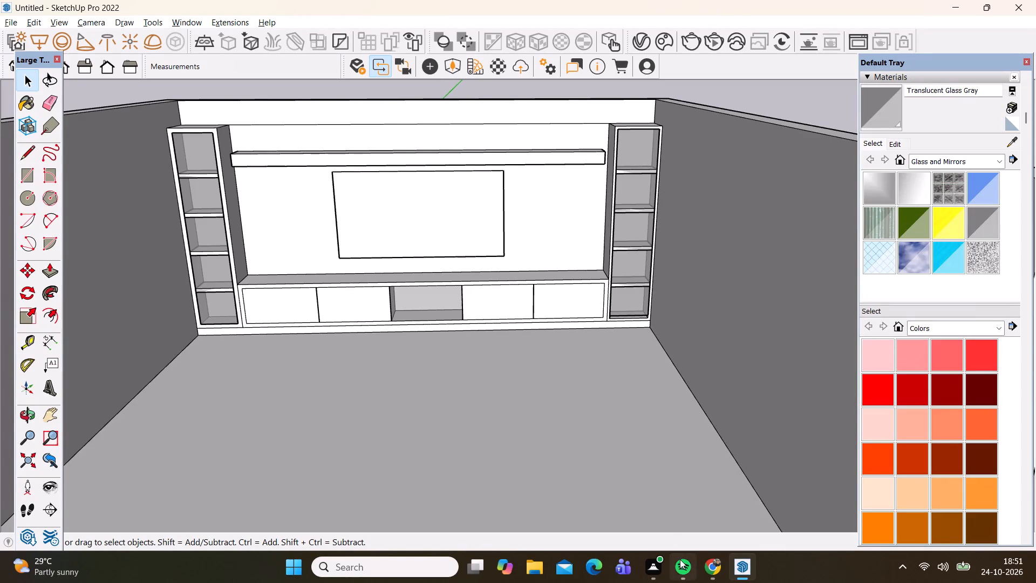
Switch to Chrome and bring up the Neo Magnolia brick texture reference on Pinterest.
click(707, 532)
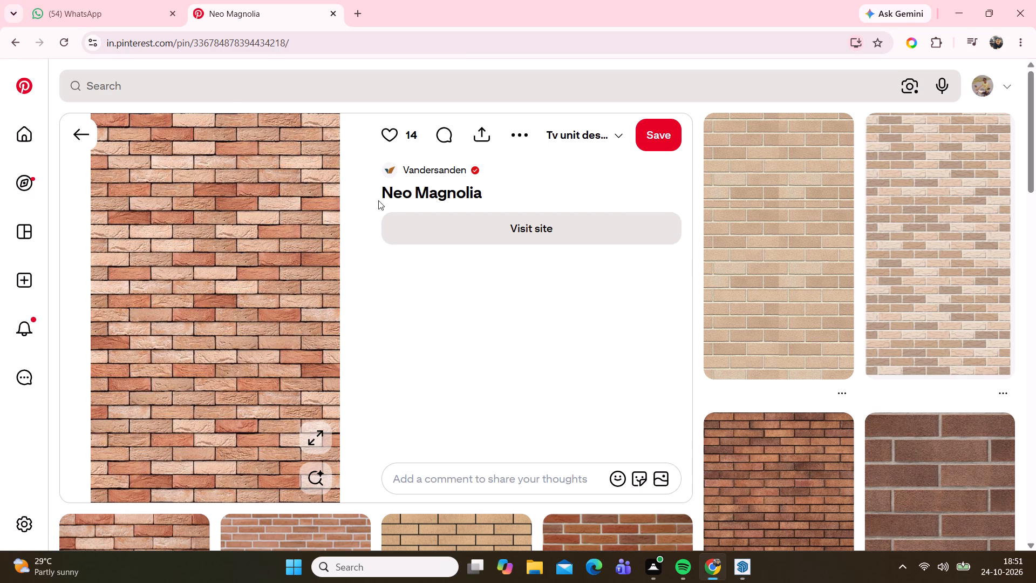
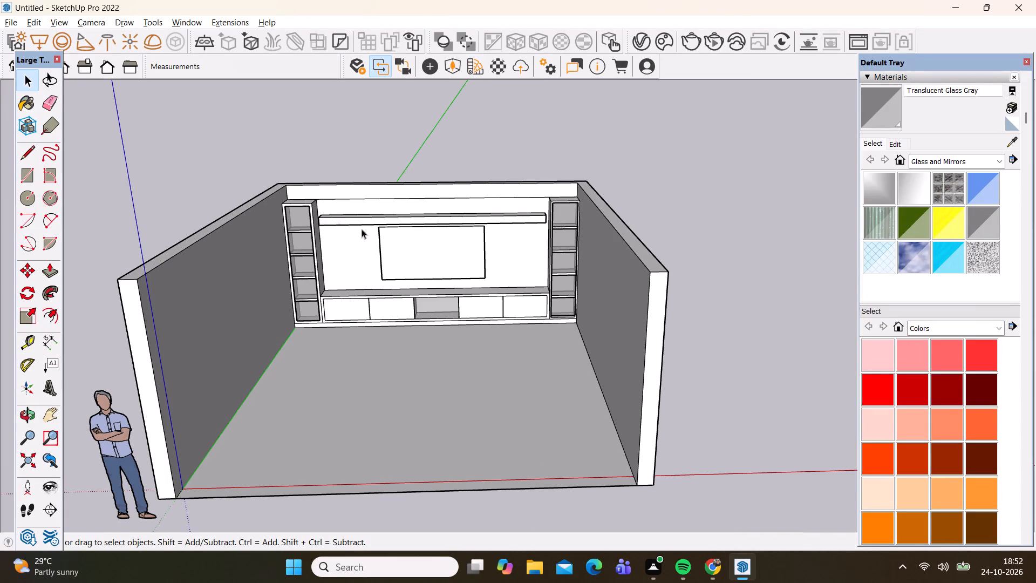
Examine the TV wall unit, its low cabinet and the glass-fronted shelf tower by the left wall up close.
scroll(301, 185, up, 6)
scroll(294, 208, down, 3)
scroll(372, 296, down, 1)
middle_drag(371, 296, 370, 267)
scroll(510, 256, up, 2)
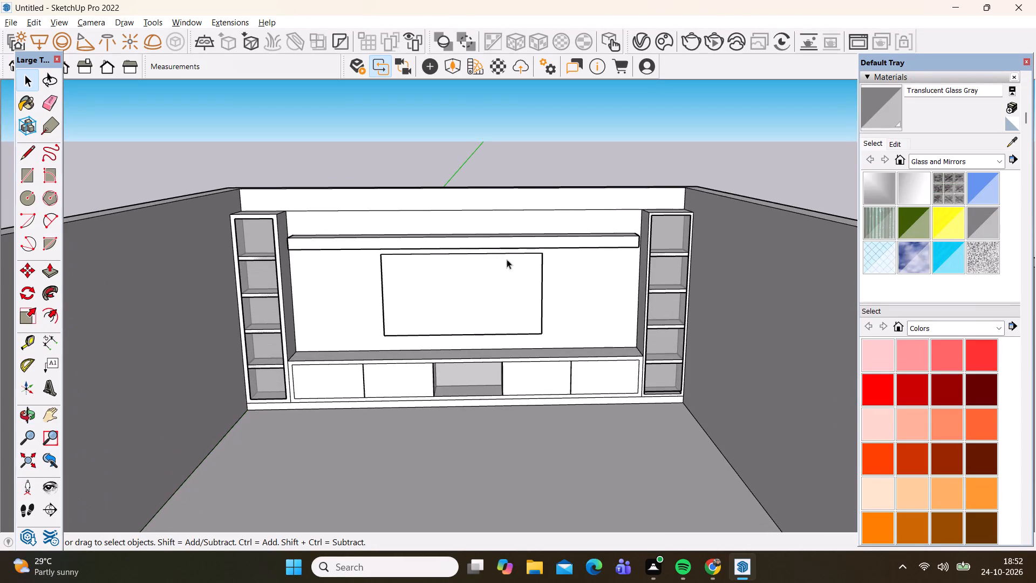
scroll(467, 287, up, 1)
scroll(242, 331, down, 1)
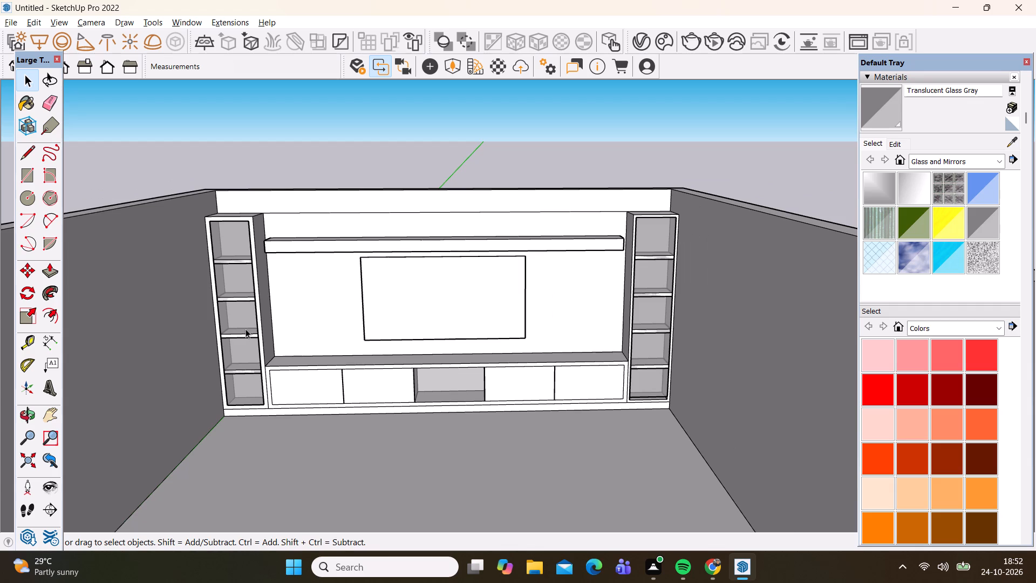
scroll(503, 455, up, 2)
scroll(430, 424, up, 2)
scroll(462, 388, down, 2)
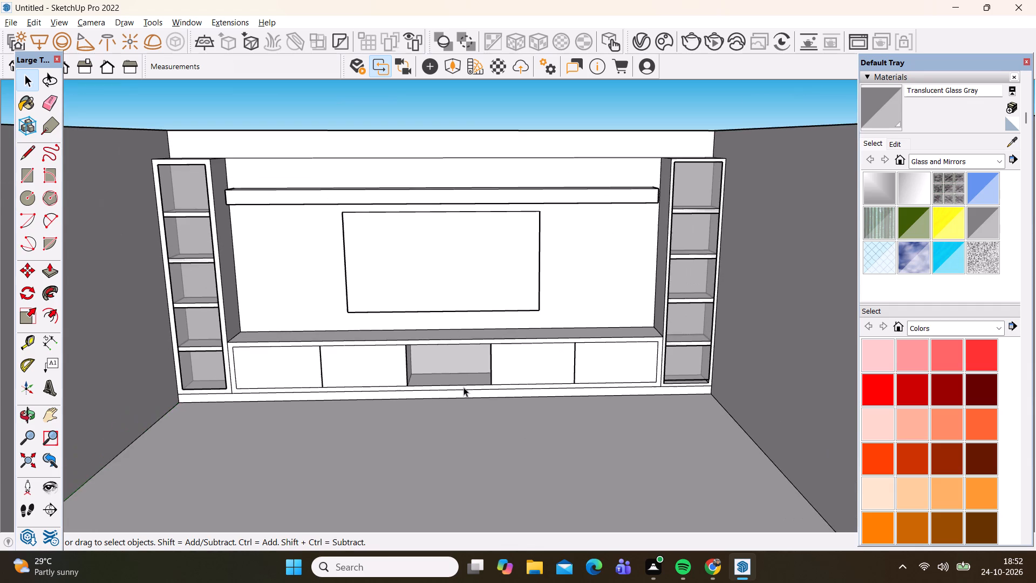
scroll(466, 382, down, 2)
scroll(141, 226, up, 3)
scroll(222, 227, up, 2)
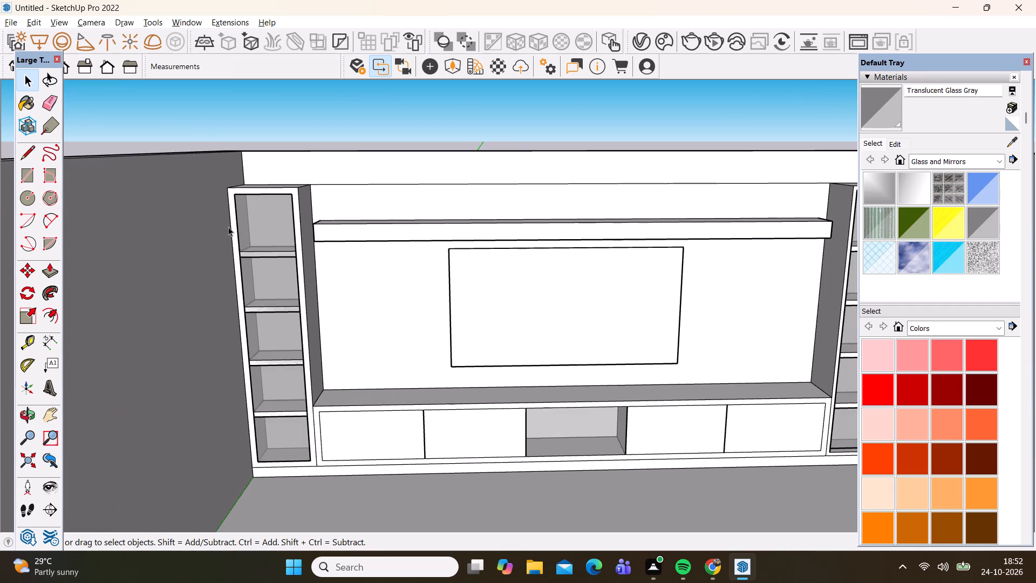
scroll(293, 270, up, 1)
scroll(234, 334, up, 2)
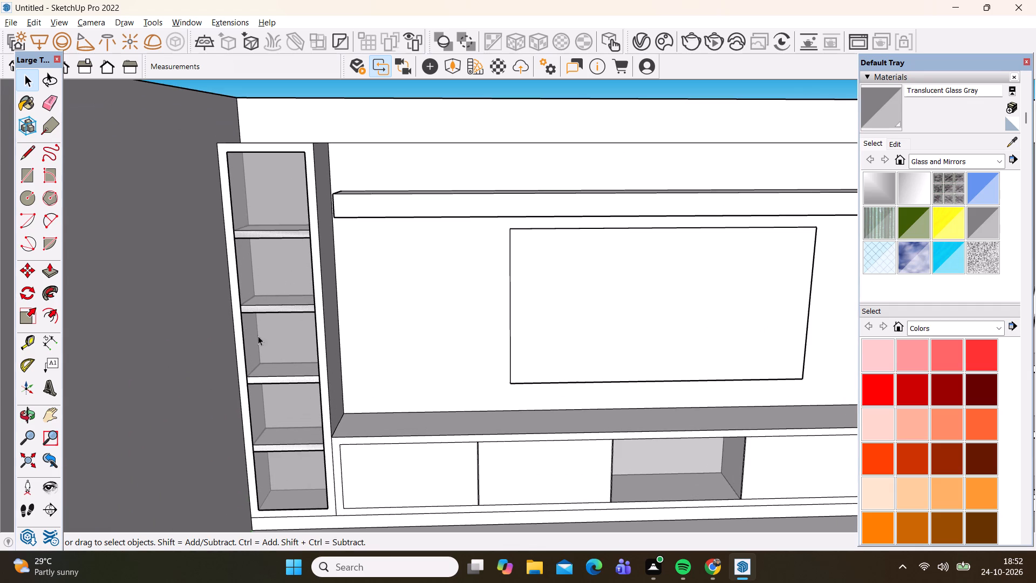
scroll(242, 333, up, 1)
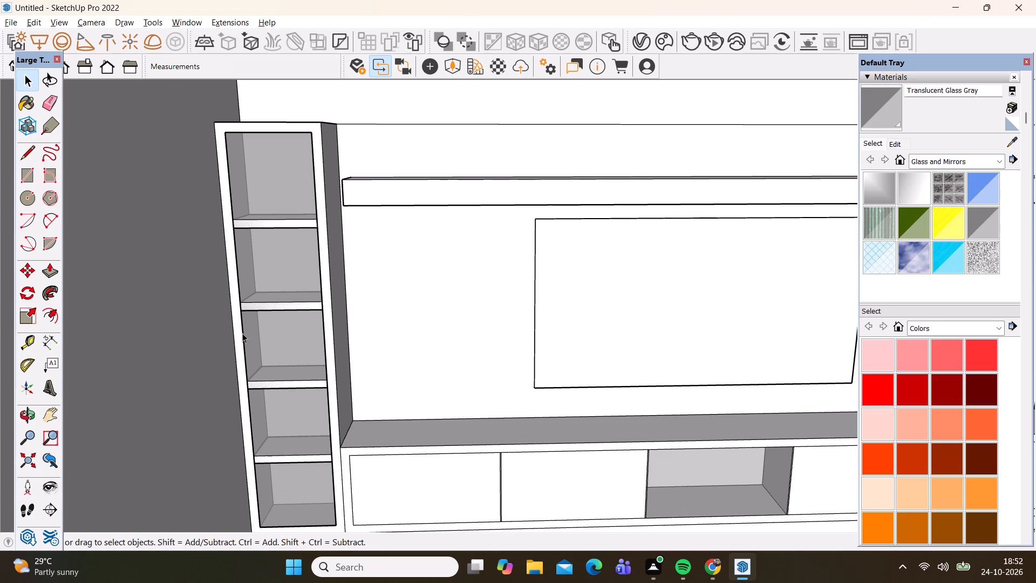
Undo the recent edits back through the glass fronts added to both shelf towers.
key(ctrl+z)
scroll(245, 301, down, 6)
key(ctrl+z)
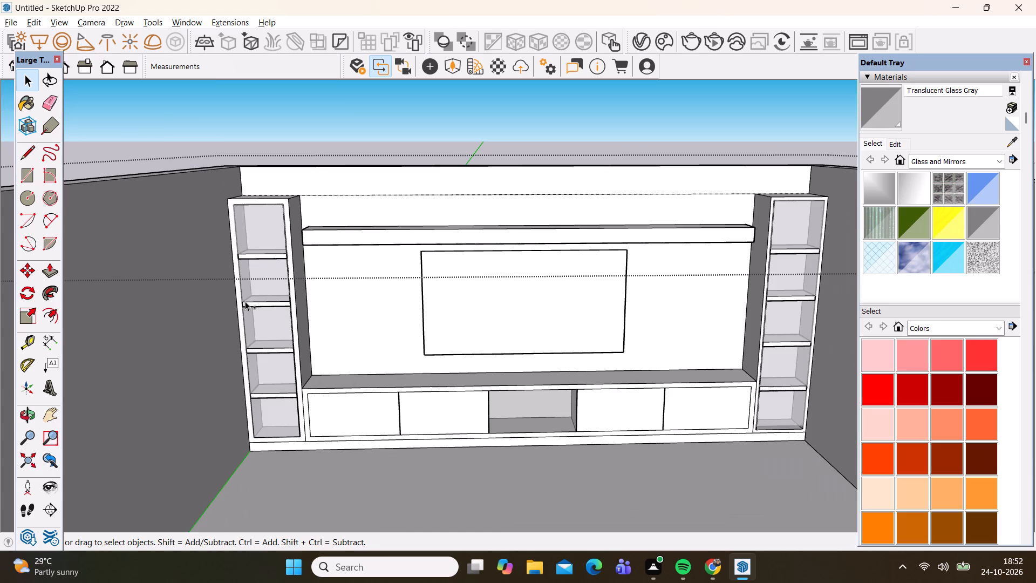
key(ctrl+z)
key(ctrl+z)
key(ctrl+z)
key(ctrl+z)
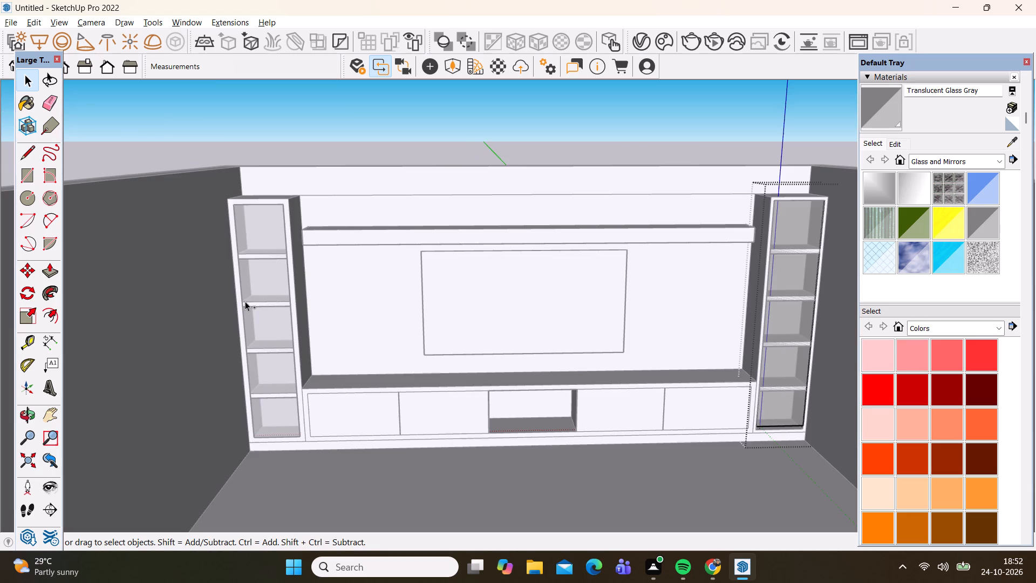
key(ctrl+z)
key(ctrl+z)
key(ctrl+z)
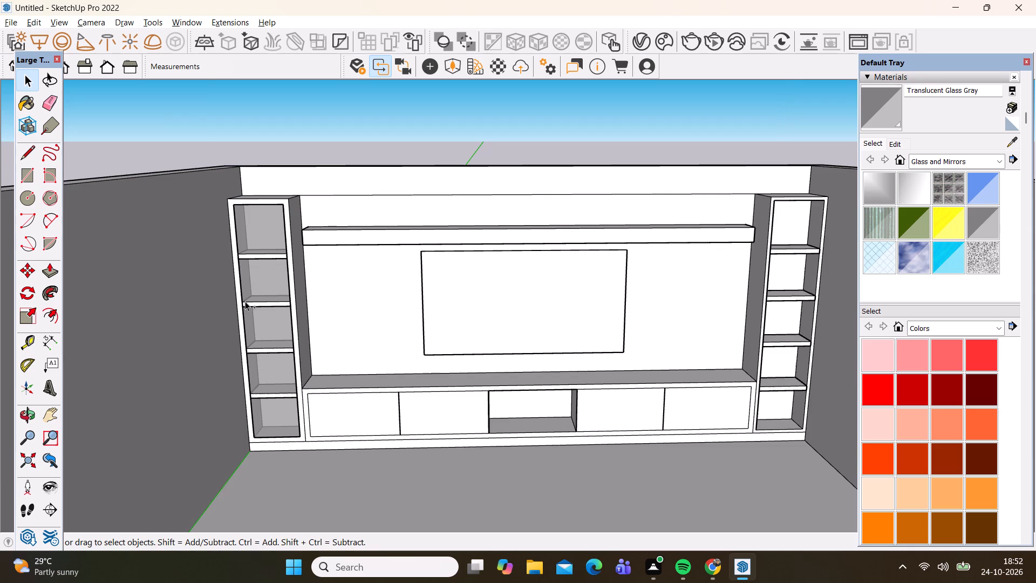
key(ctrl+z)
Draw an 8' 8" by 2' rectangle over the front of the left shelf tower, above the plinth.
scroll(224, 186, up, 2)
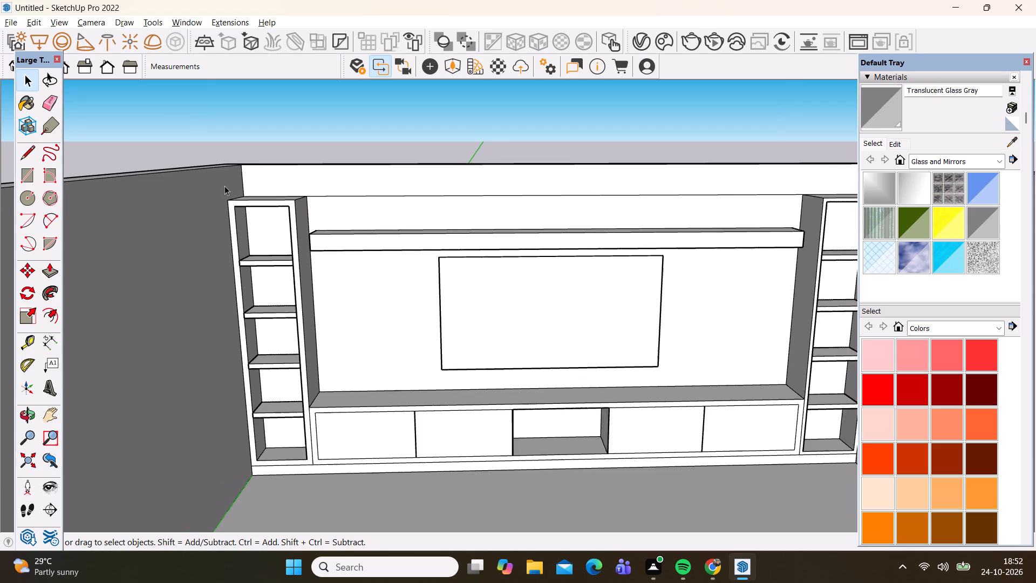
key(r)
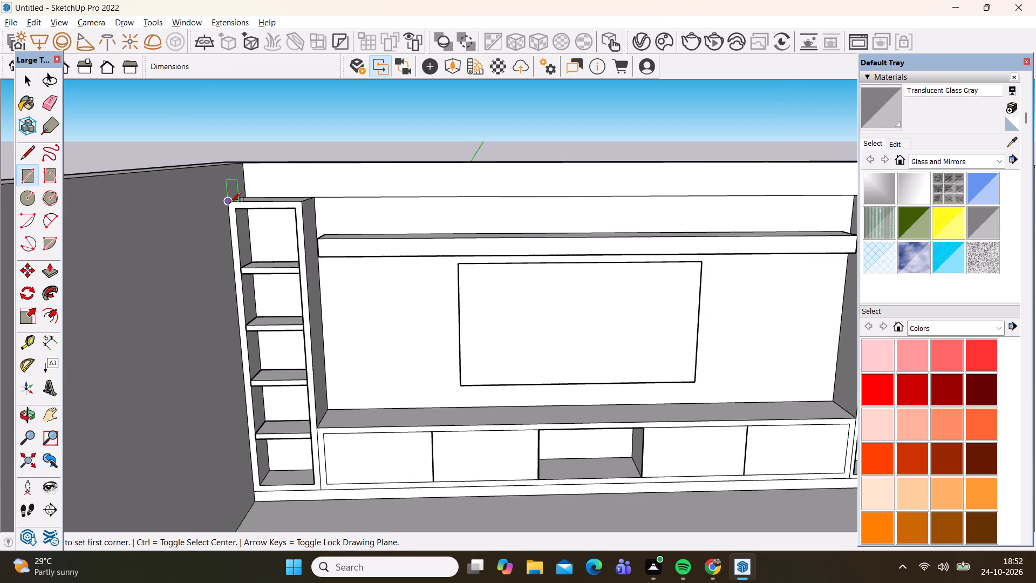
click(230, 202)
scroll(311, 505, up, 2)
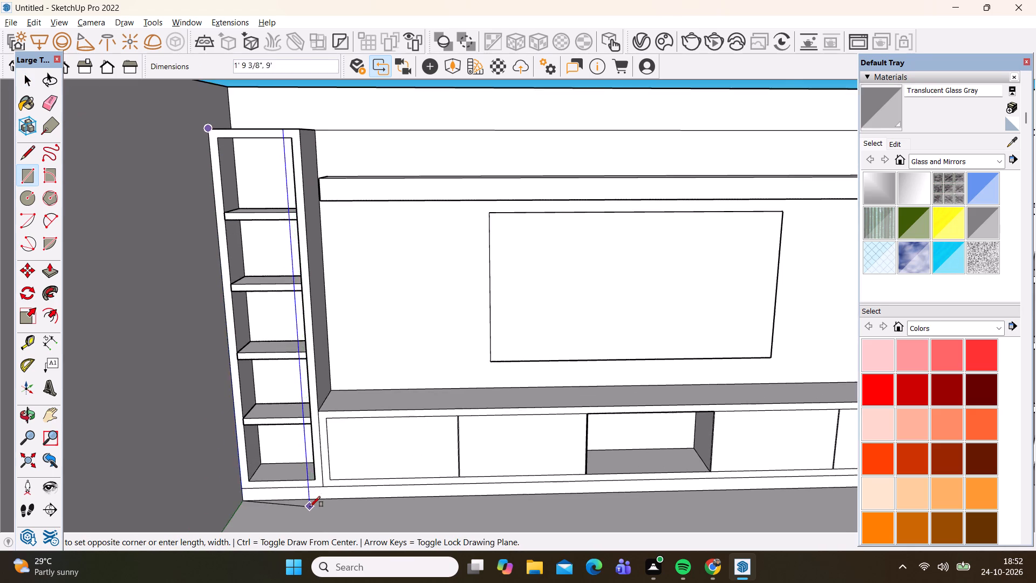
scroll(312, 506, up, 7)
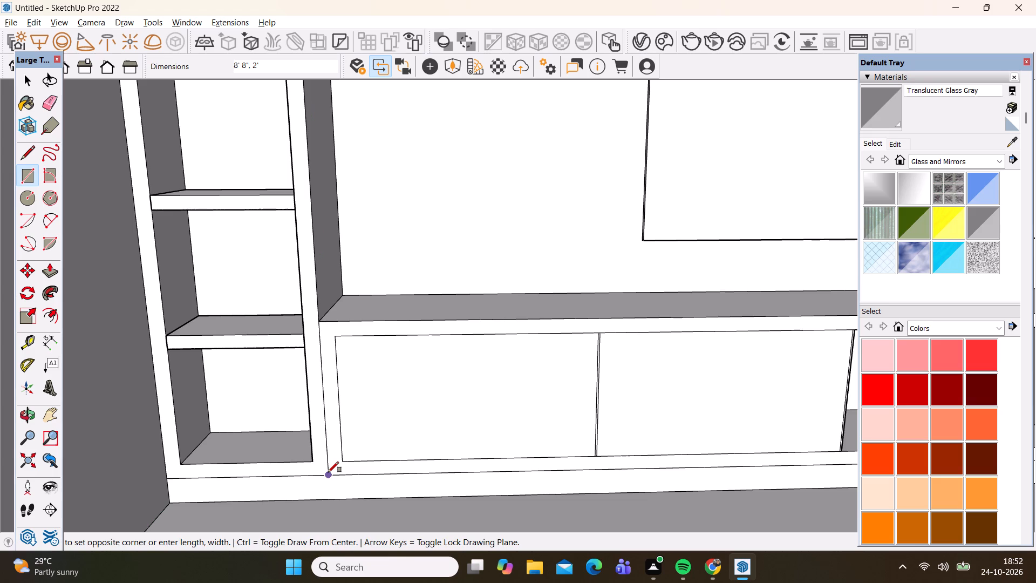
click(328, 472)
key(space)
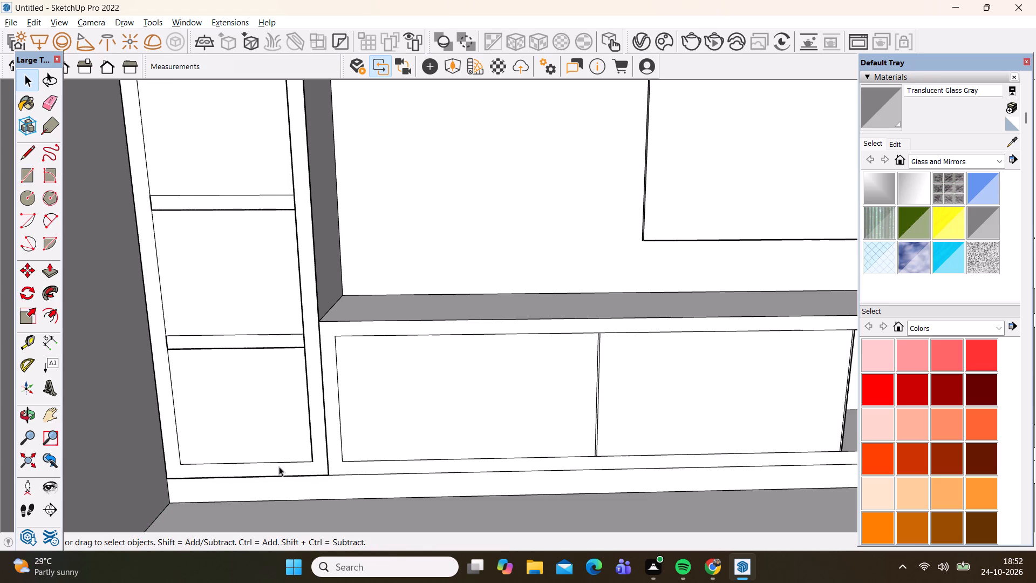
Move the new rectangle with its edges out of the tower to the open area outside the room's right wall.
click(279, 466)
click(276, 472)
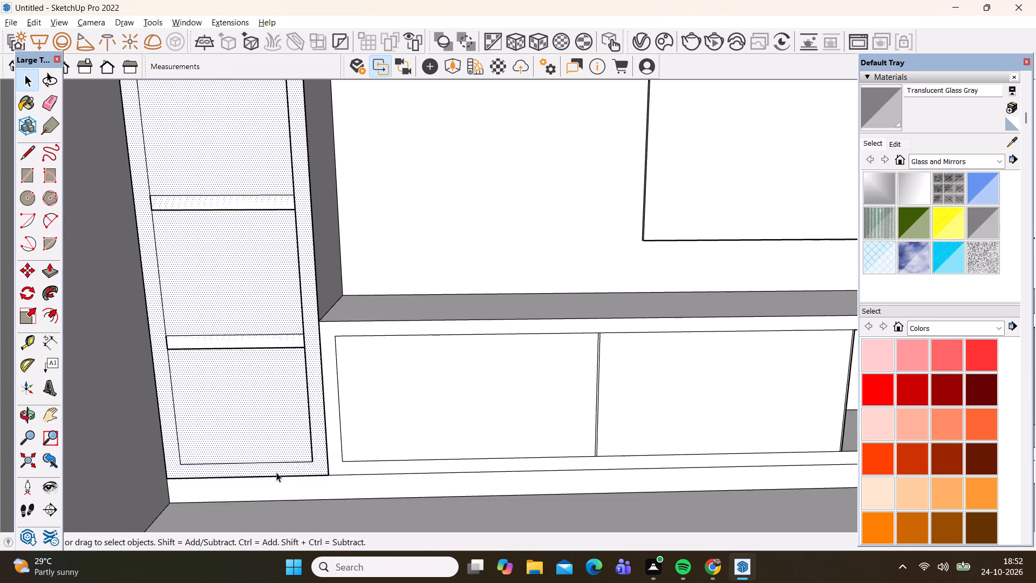
click(276, 472)
double_click(276, 472)
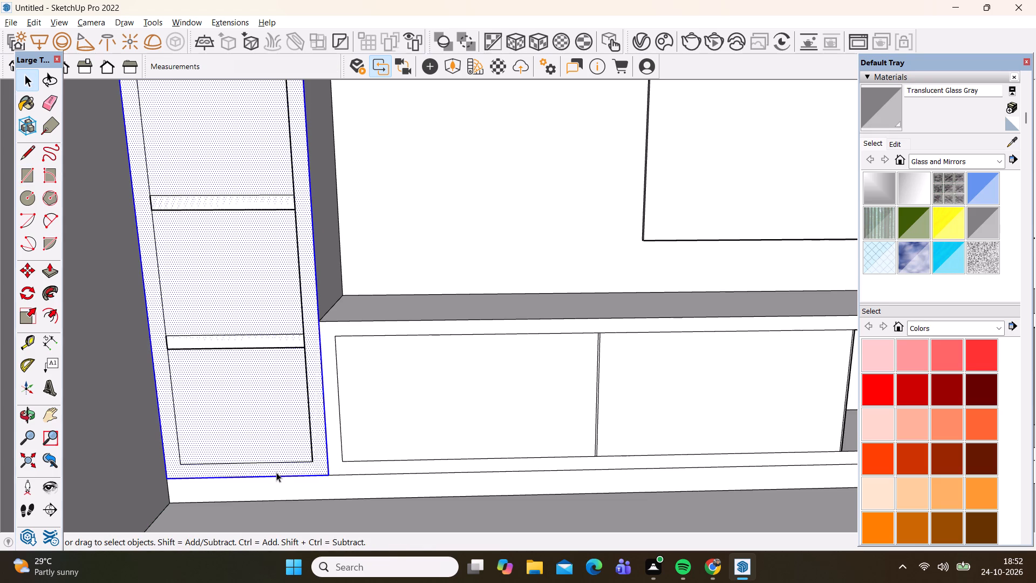
key(m)
click(329, 475)
scroll(267, 468, down, 3)
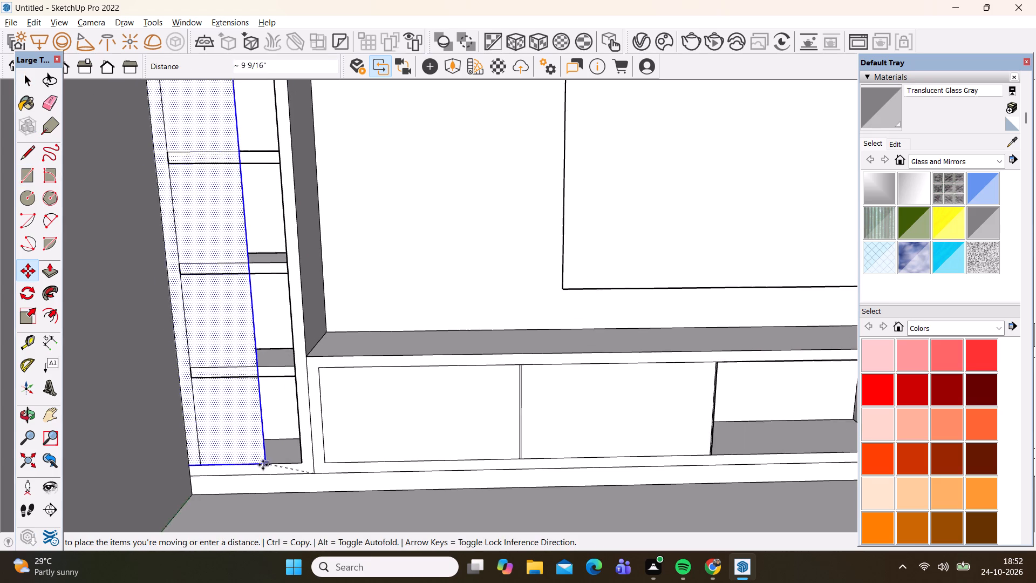
scroll(263, 465, down, 20)
scroll(263, 465, down, 1)
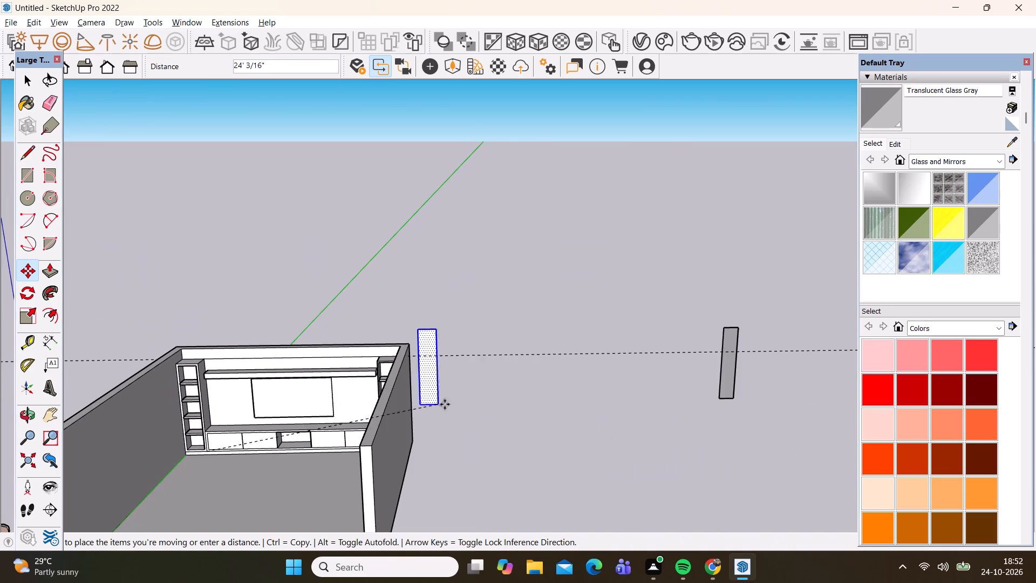
click(504, 421)
key(space)
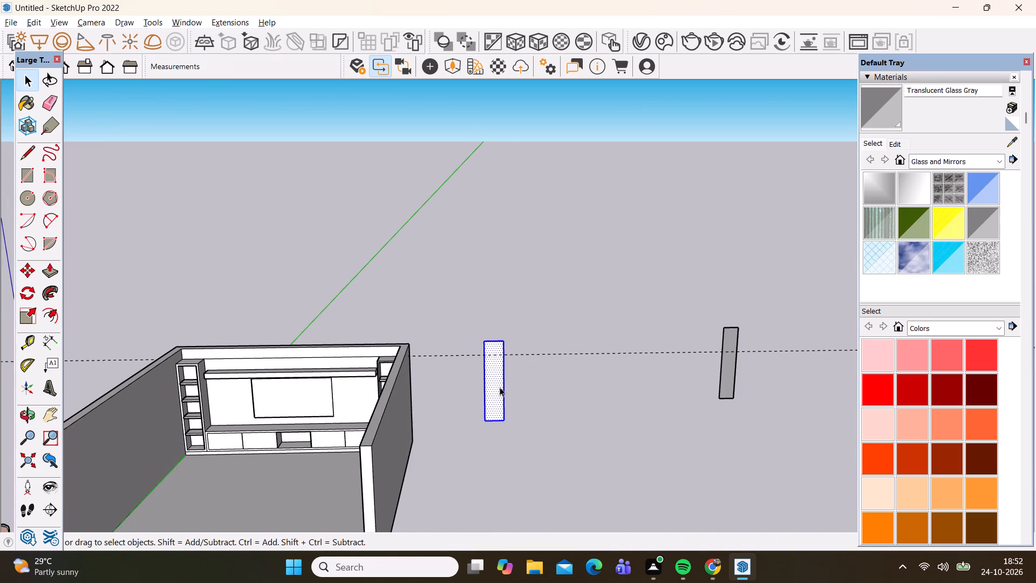
Make the moved rectangle's face and edges a group.
click(499, 387)
double_click(500, 387)
right_click(499, 386)
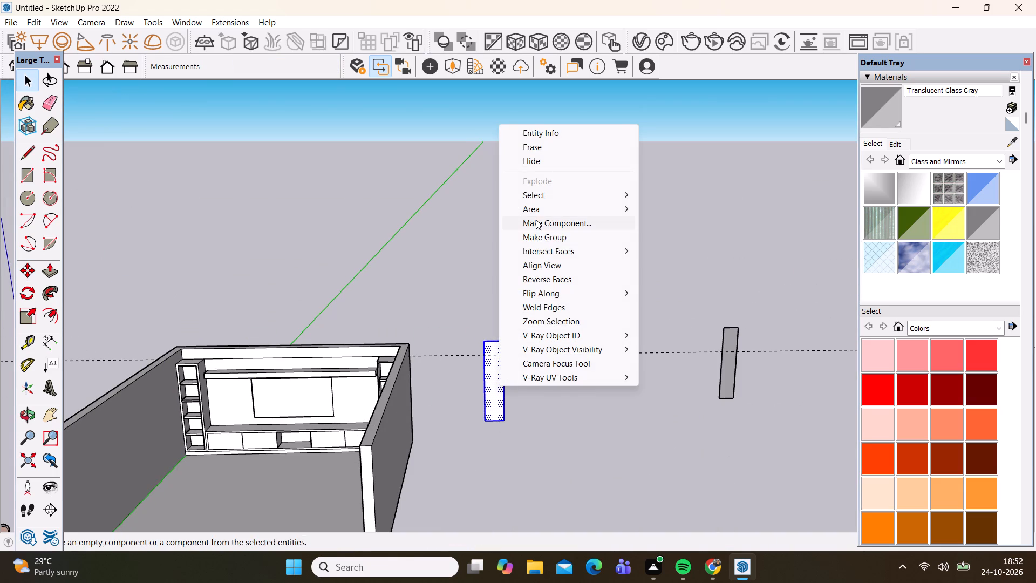
click(540, 239)
Push/Pull the panel face inside the group to a thickness of 0.4".
double_click(492, 367)
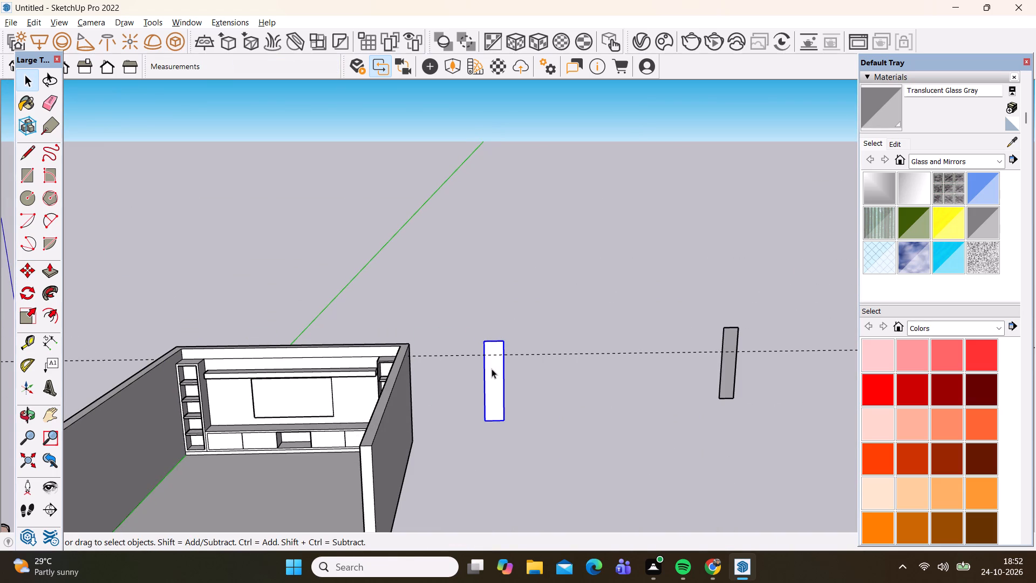
double_click(492, 370)
double_click(490, 376)
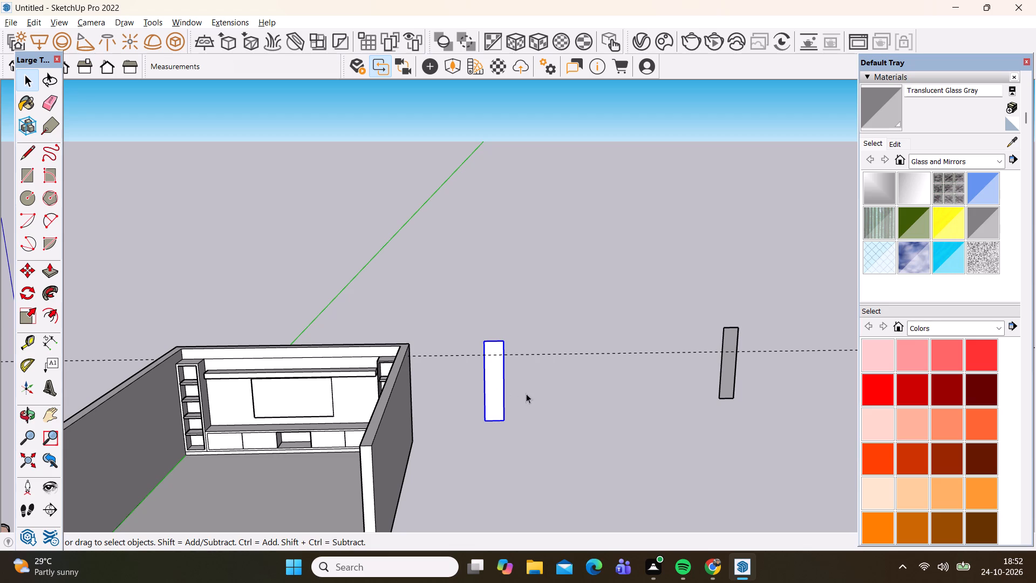
click(526, 394)
double_click(502, 394)
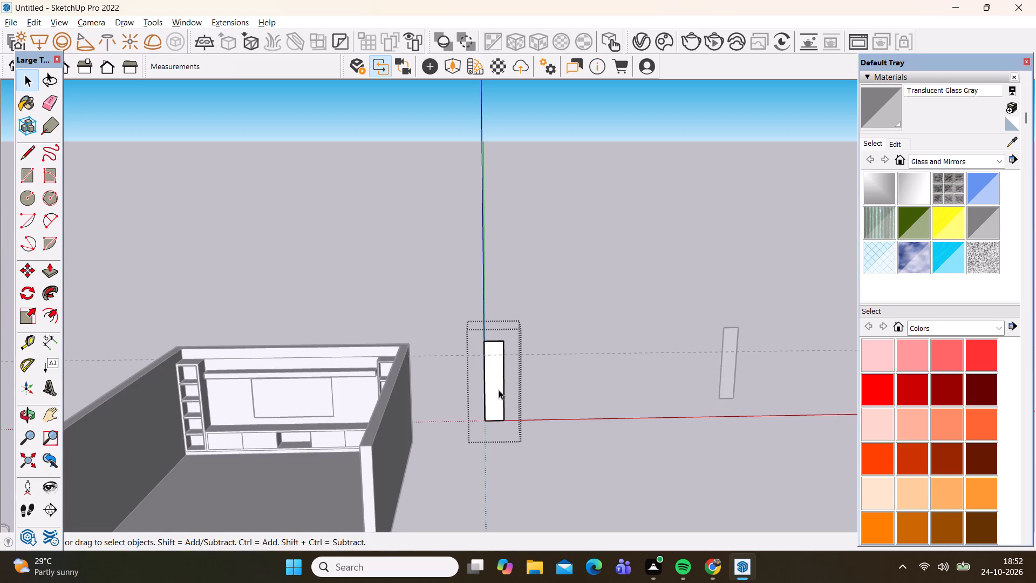
key(p)
click(493, 389)
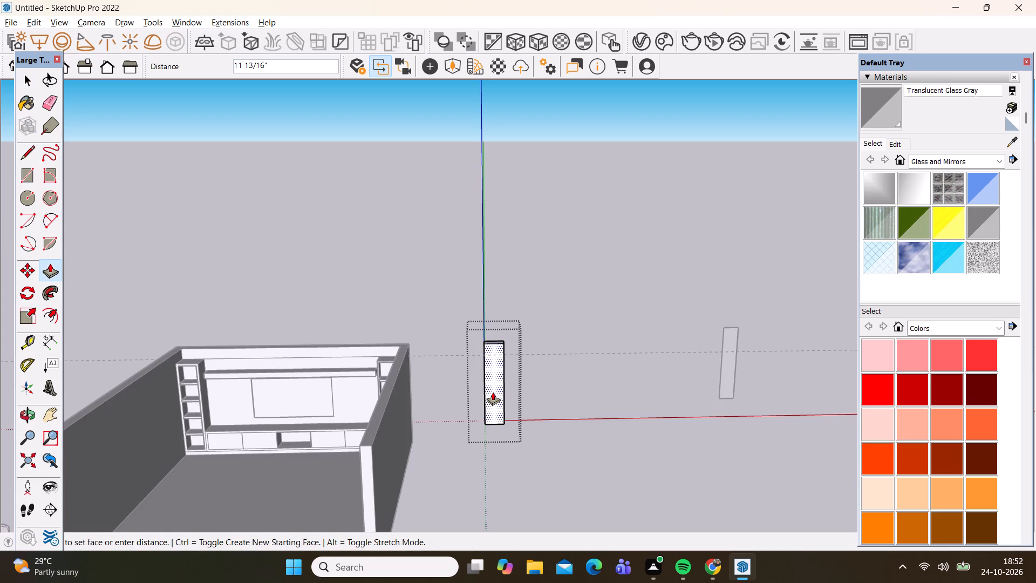
text(0.4)
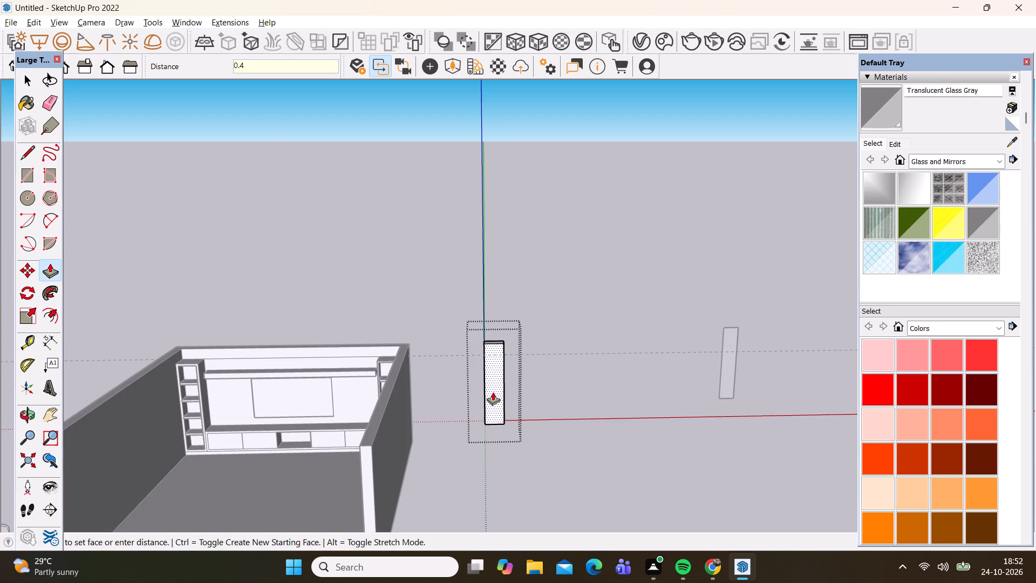
key(shift+quotedbl)
key(Return)
key(space)
click(567, 274)
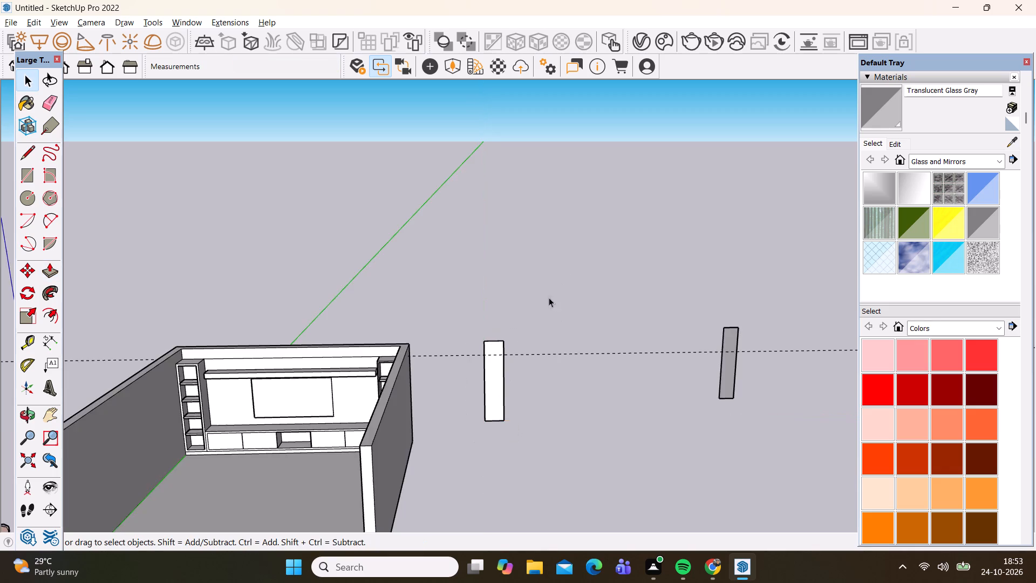
Offset the grouped panel's front outline inward by about 3 1/16" to form a door frame border.
scroll(483, 359, up, 5)
click(501, 363)
click(542, 289)
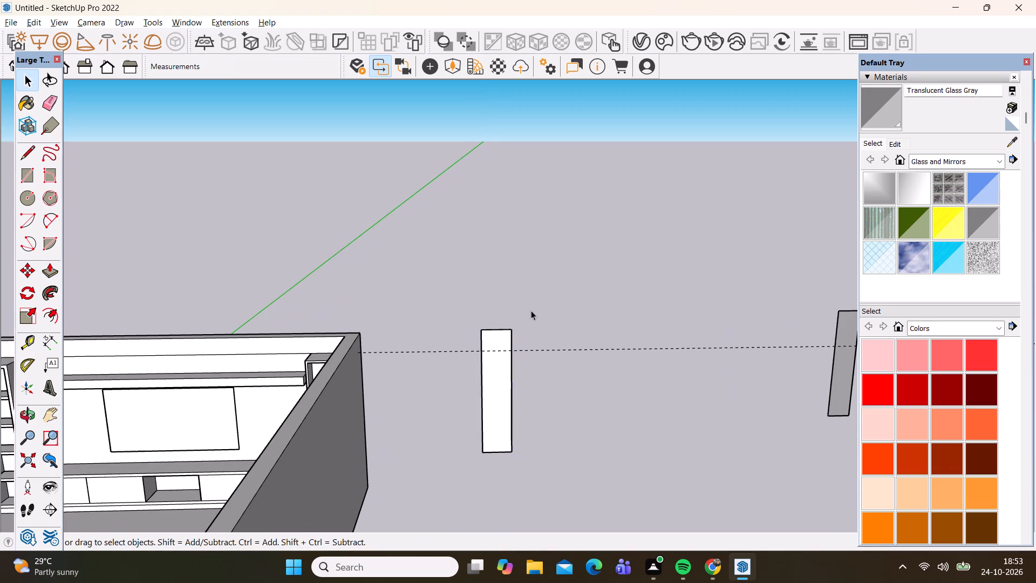
click(491, 373)
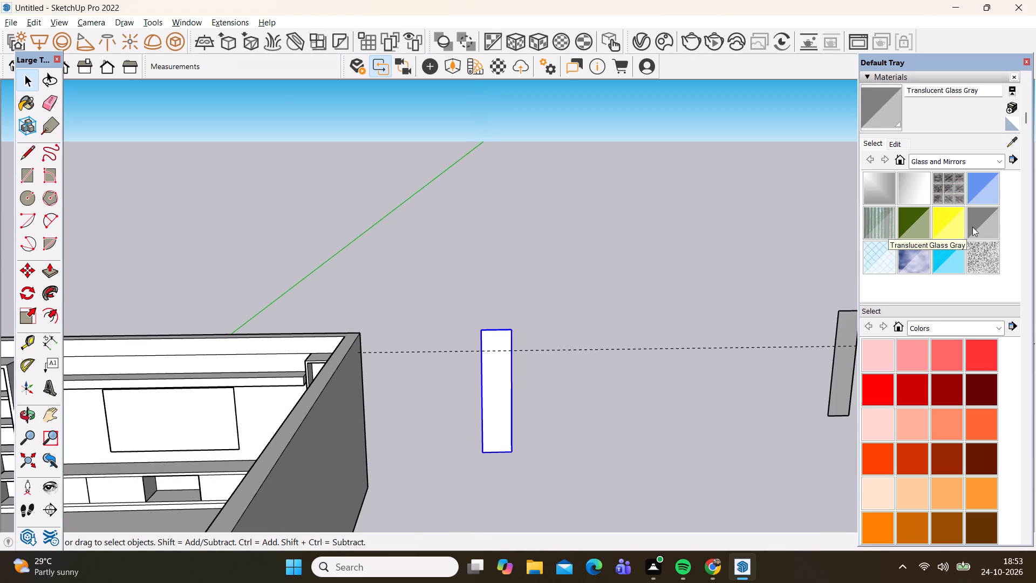
scroll(645, 392, up, 2)
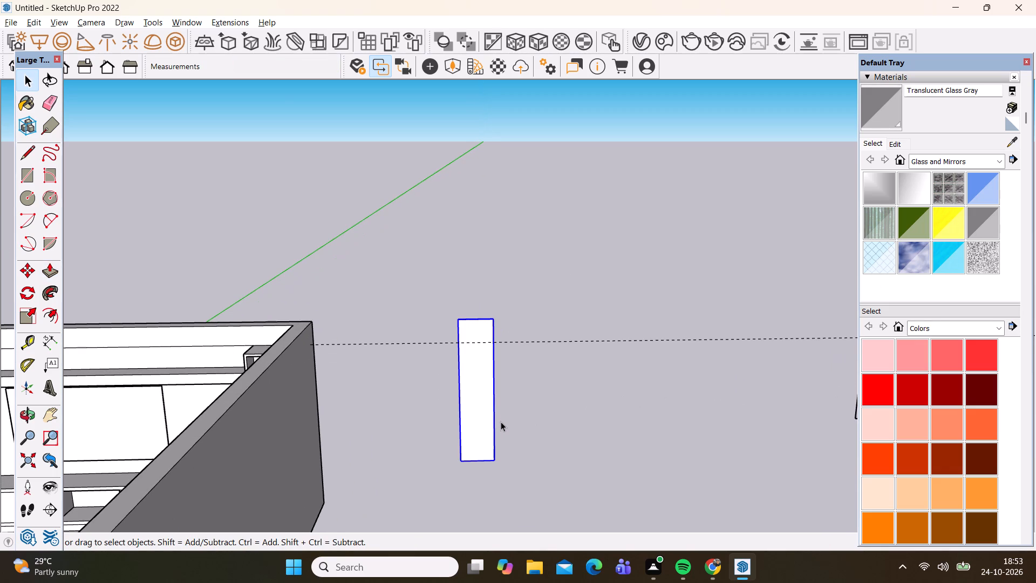
key(f)
key(space)
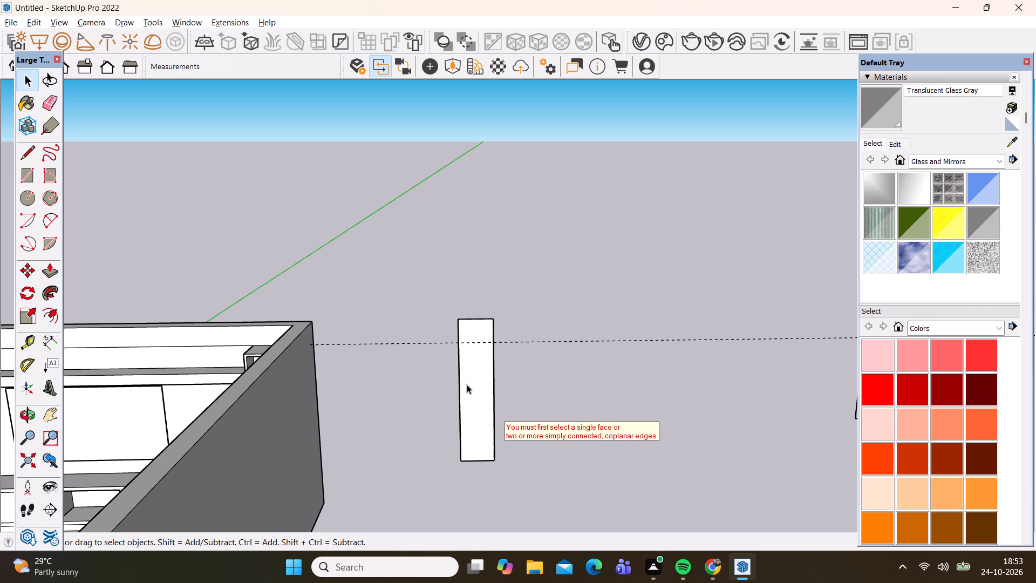
double_click(476, 382)
scroll(458, 396, up, 5)
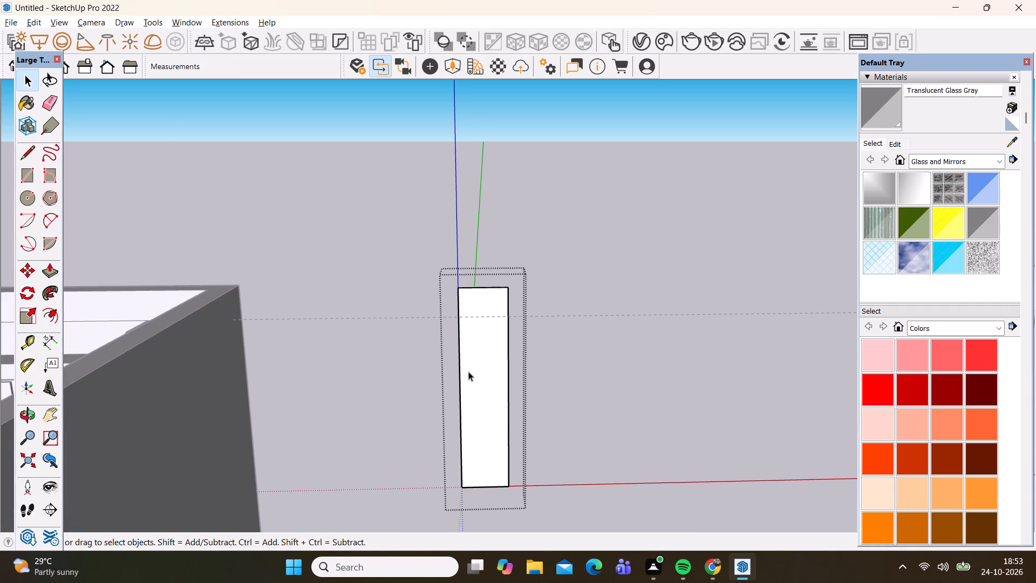
key(f)
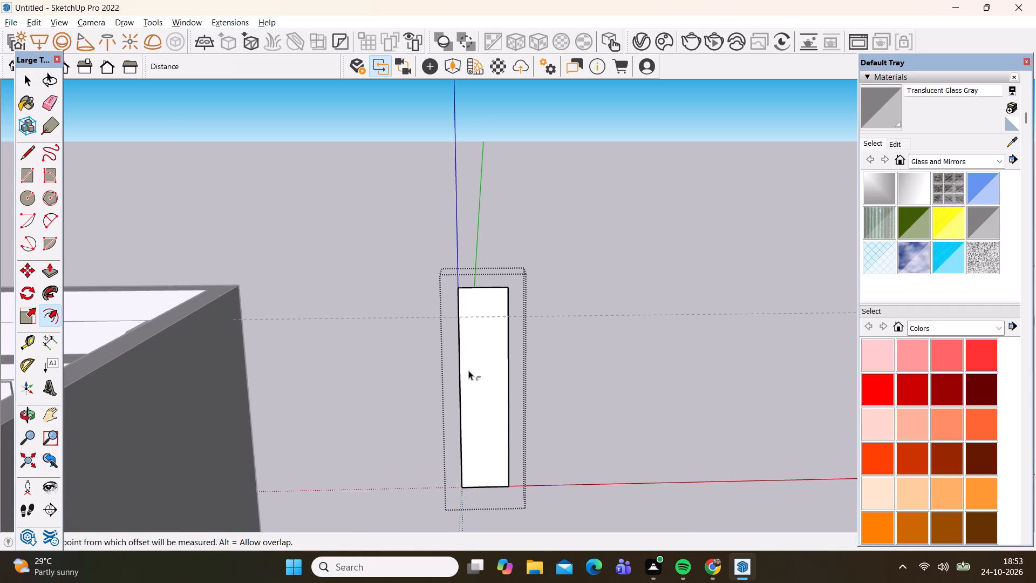
click(469, 365)
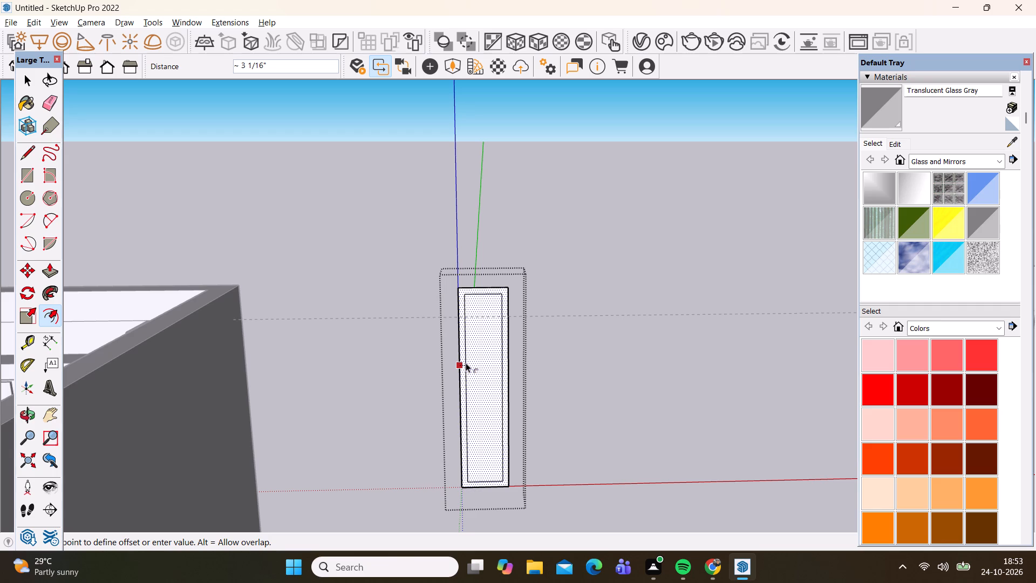
click(466, 363)
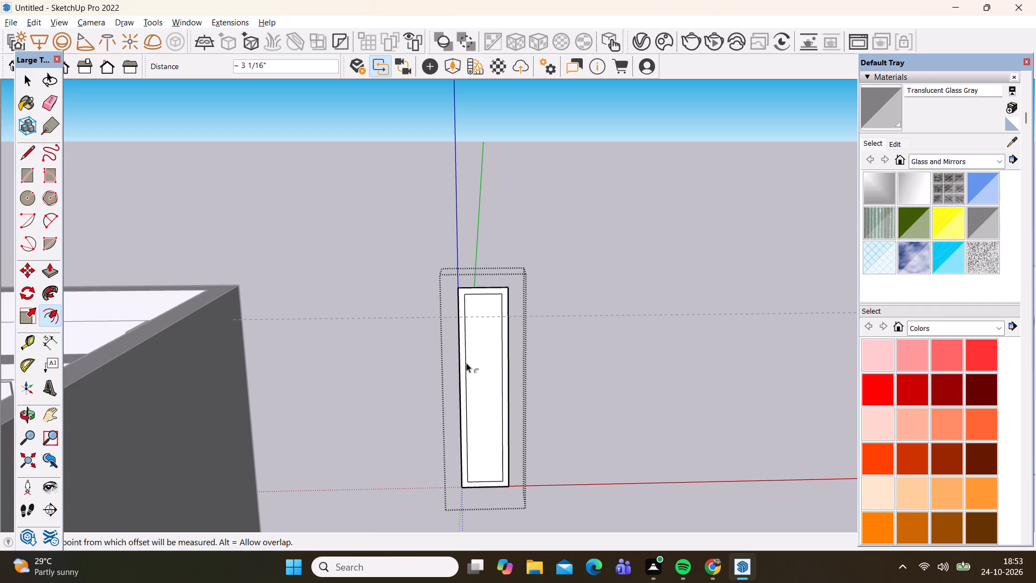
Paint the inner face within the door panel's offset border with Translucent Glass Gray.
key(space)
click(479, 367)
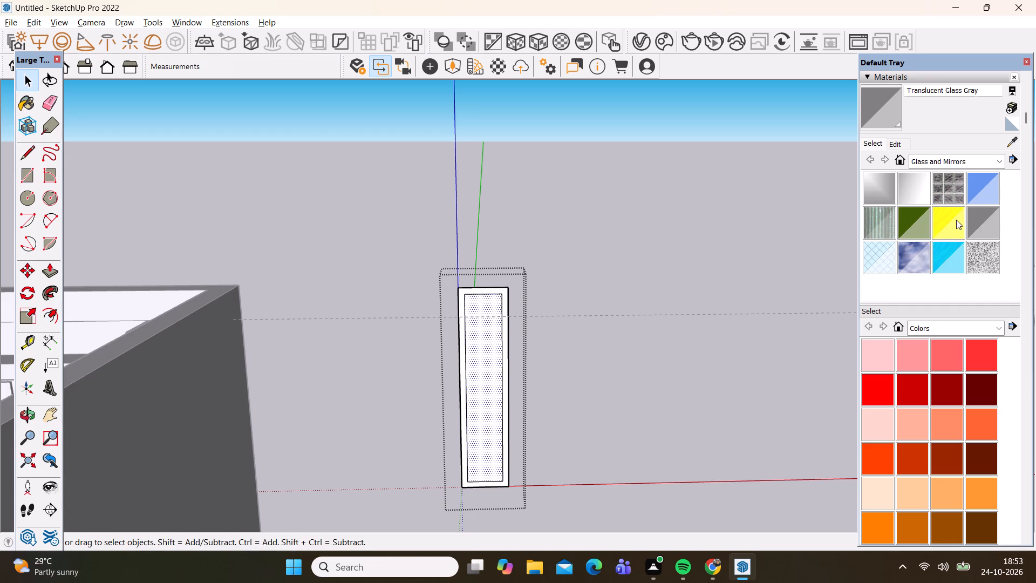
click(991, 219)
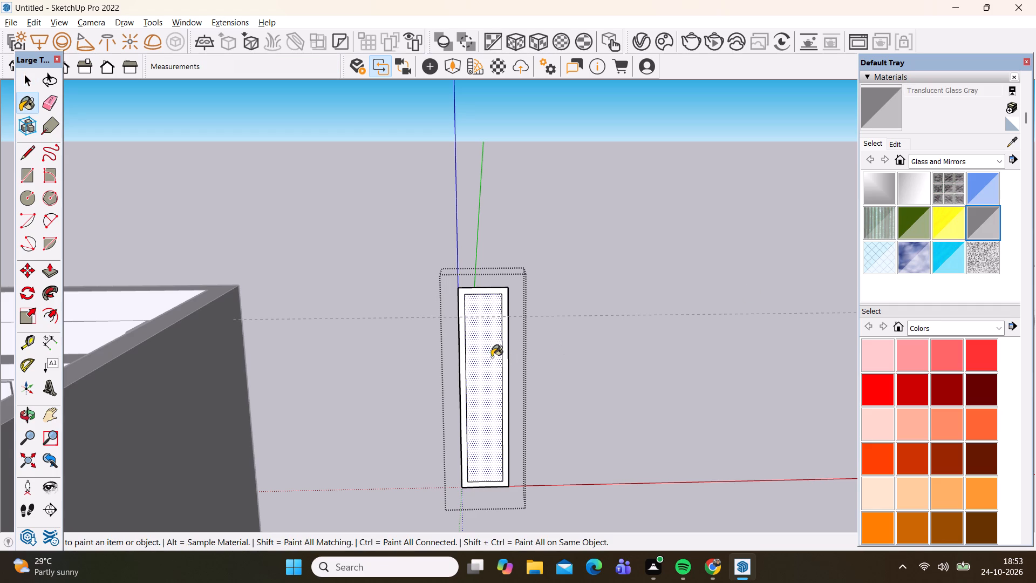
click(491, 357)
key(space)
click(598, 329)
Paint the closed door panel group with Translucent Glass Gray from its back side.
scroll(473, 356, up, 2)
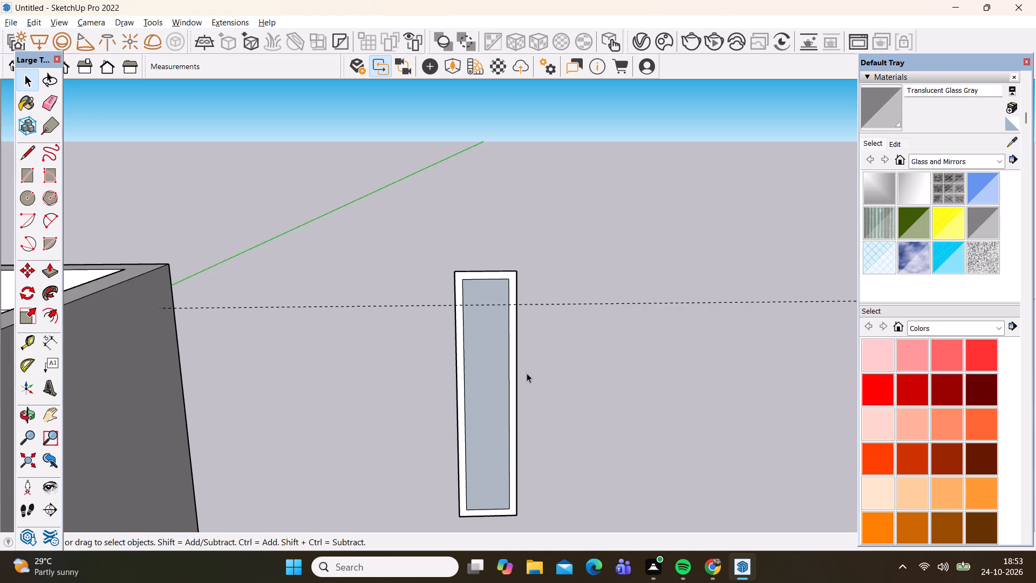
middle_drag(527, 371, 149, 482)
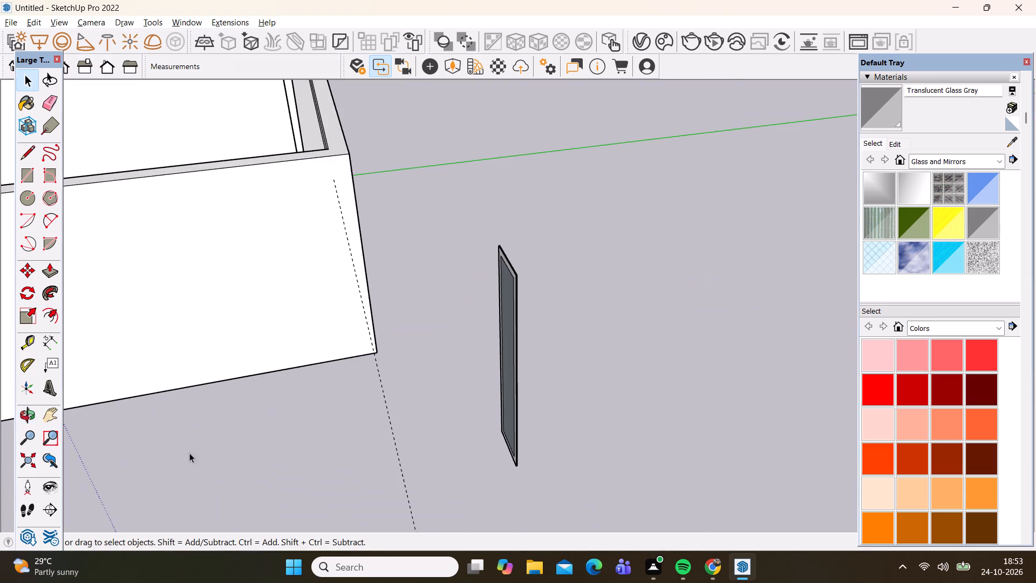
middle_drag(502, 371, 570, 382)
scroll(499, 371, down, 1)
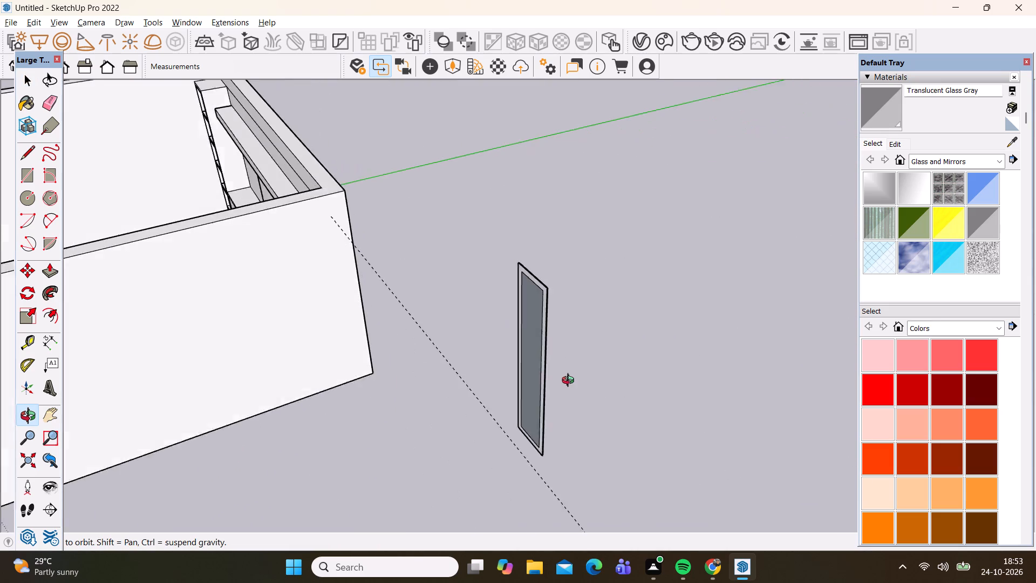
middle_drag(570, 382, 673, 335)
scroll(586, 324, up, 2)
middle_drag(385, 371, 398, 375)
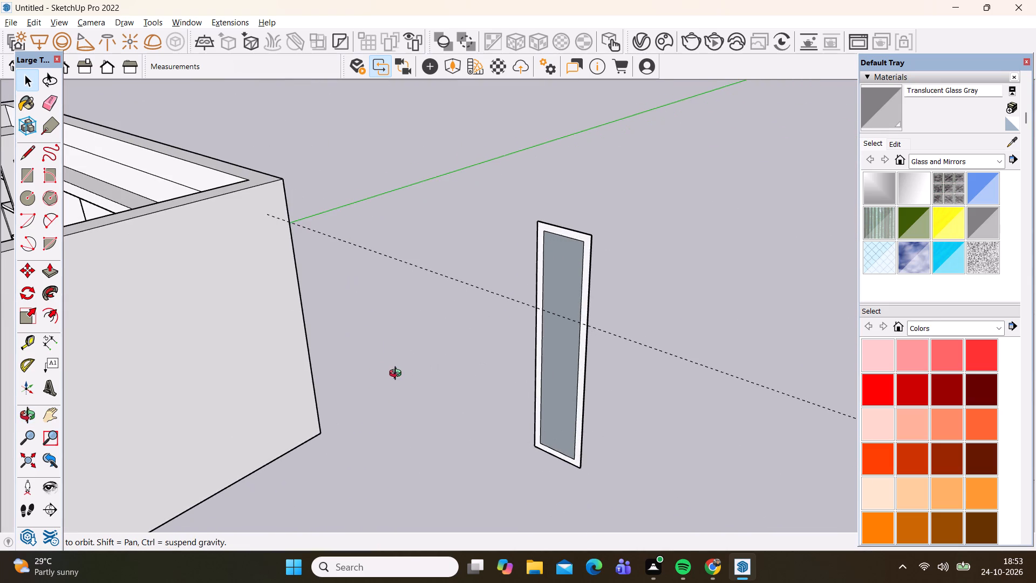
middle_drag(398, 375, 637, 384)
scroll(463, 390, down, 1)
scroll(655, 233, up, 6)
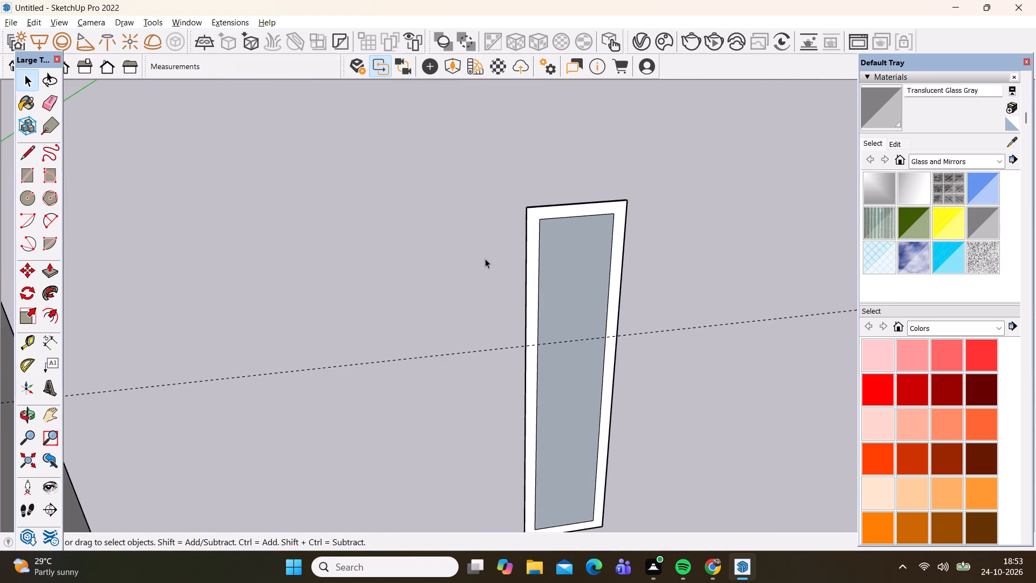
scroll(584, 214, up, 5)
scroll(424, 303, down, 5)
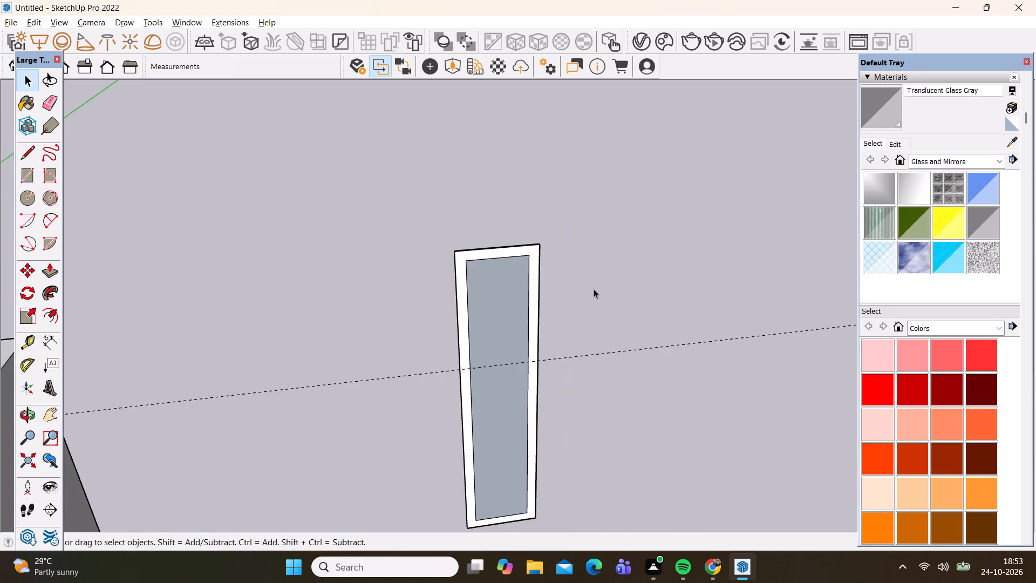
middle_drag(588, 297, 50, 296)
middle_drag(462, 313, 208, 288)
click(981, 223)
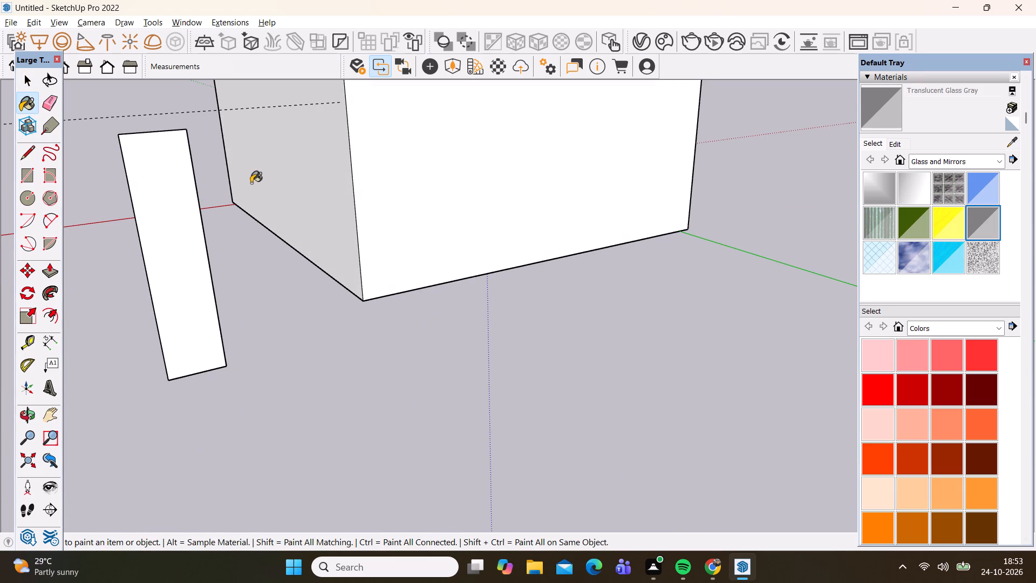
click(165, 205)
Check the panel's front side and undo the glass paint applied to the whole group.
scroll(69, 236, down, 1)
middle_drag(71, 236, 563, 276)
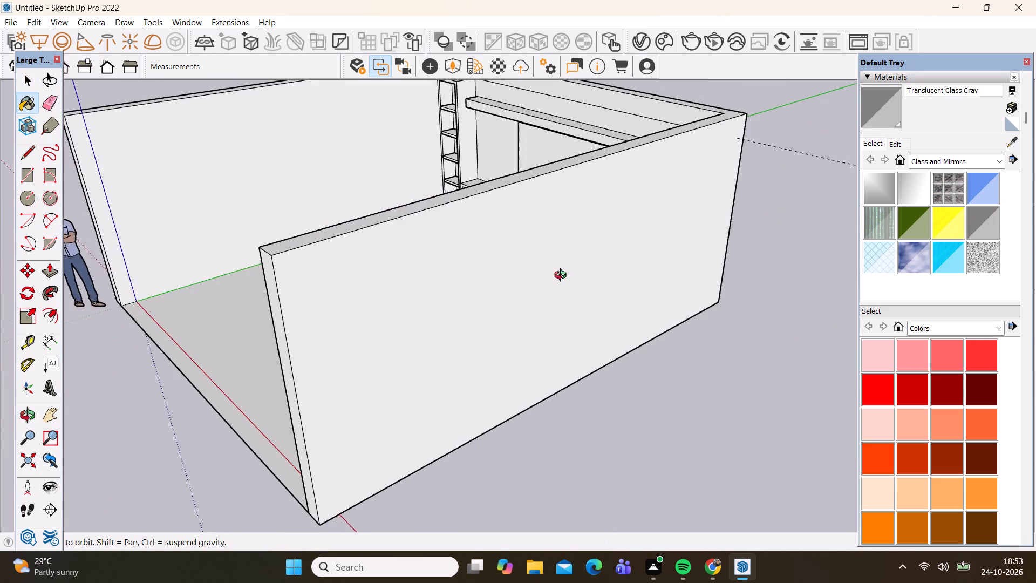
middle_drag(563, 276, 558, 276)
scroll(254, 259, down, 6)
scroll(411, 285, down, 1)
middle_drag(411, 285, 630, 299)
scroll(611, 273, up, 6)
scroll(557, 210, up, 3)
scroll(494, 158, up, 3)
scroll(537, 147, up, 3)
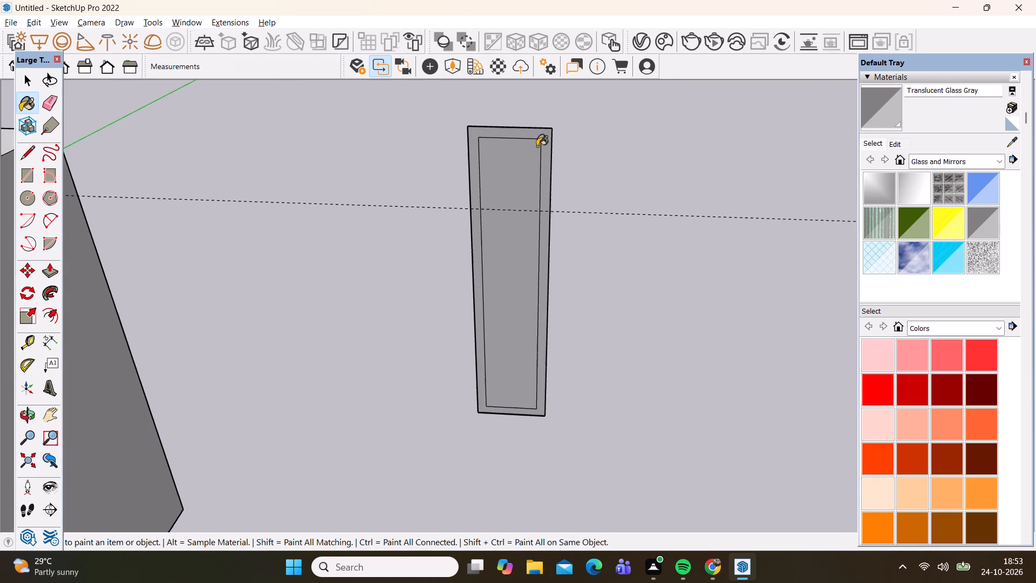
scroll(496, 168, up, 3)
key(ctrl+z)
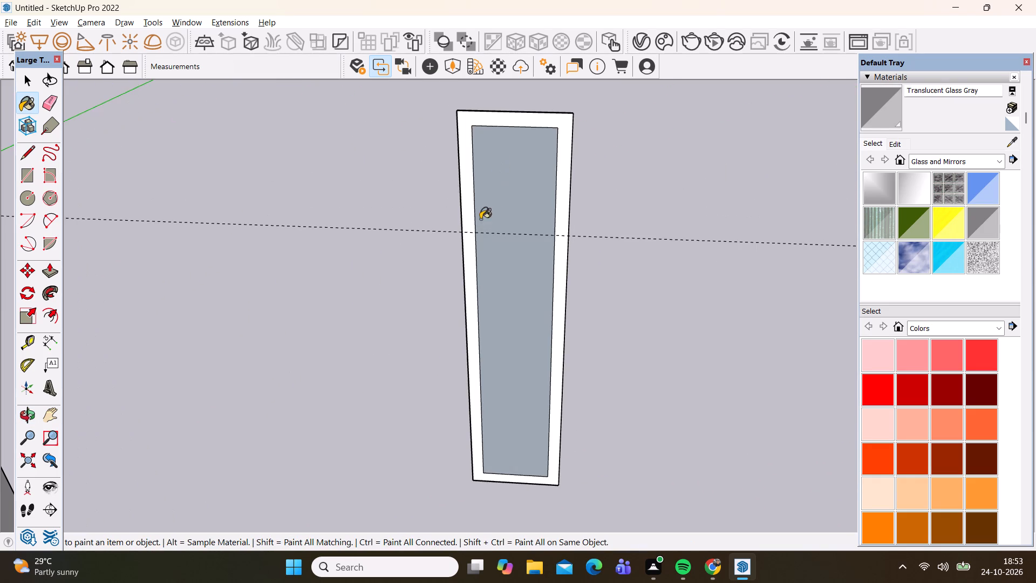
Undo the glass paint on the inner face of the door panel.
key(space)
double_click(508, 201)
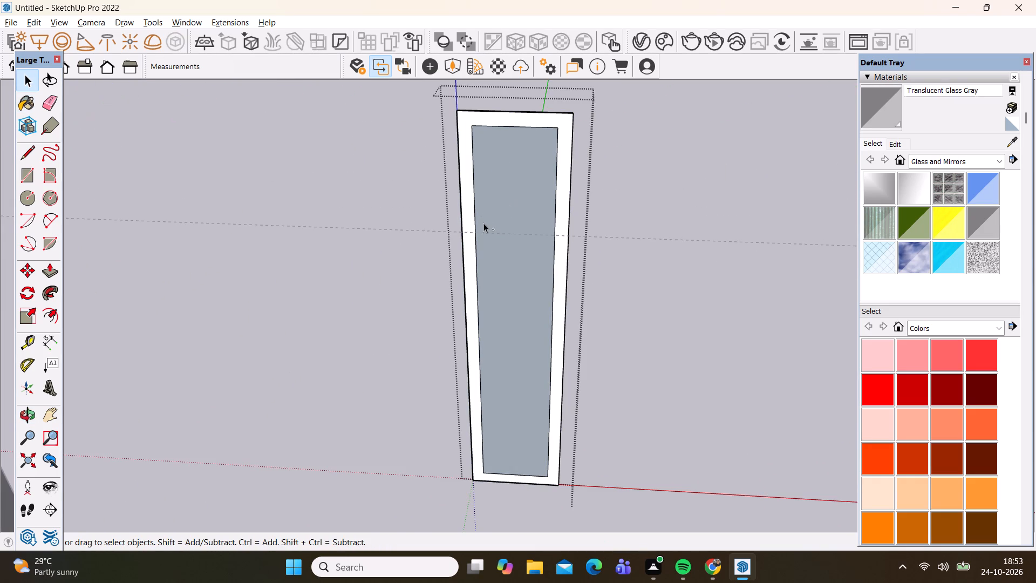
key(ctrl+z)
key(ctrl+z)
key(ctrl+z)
Copy the inner face with its edges about 3' 6 7/16" along the red axis, beside the door panel.
key(space)
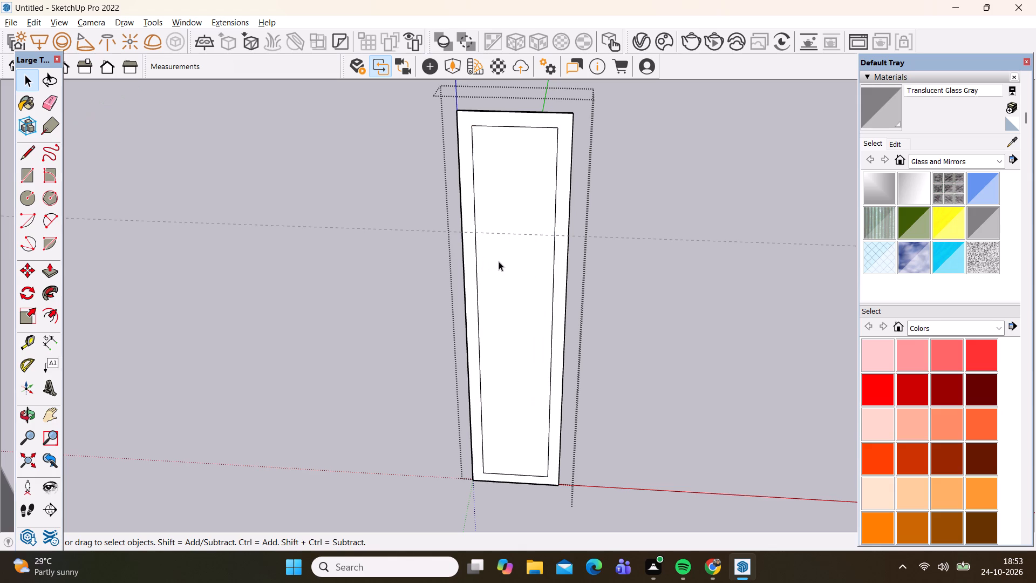
double_click(503, 271)
key(m)
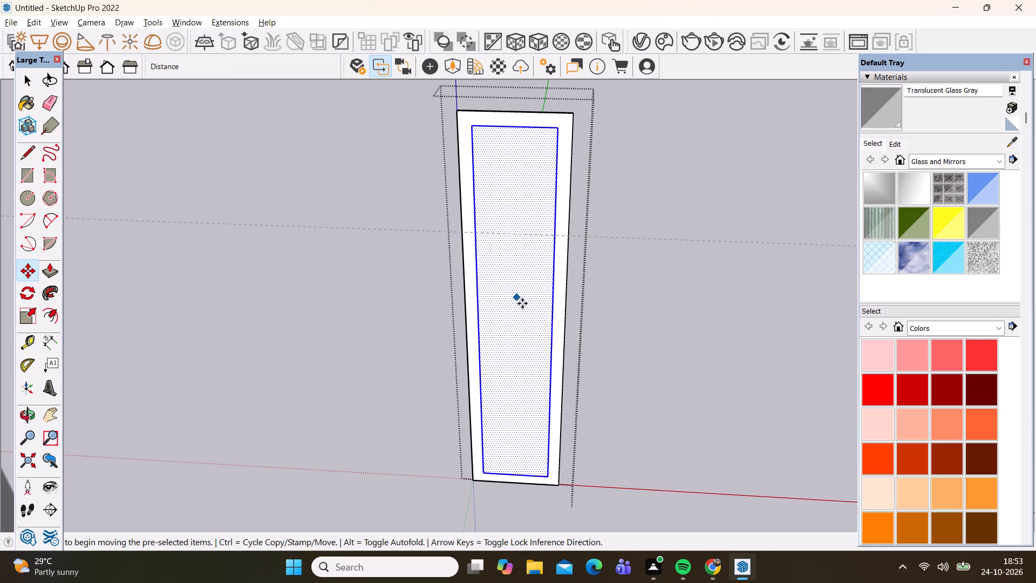
click(546, 476)
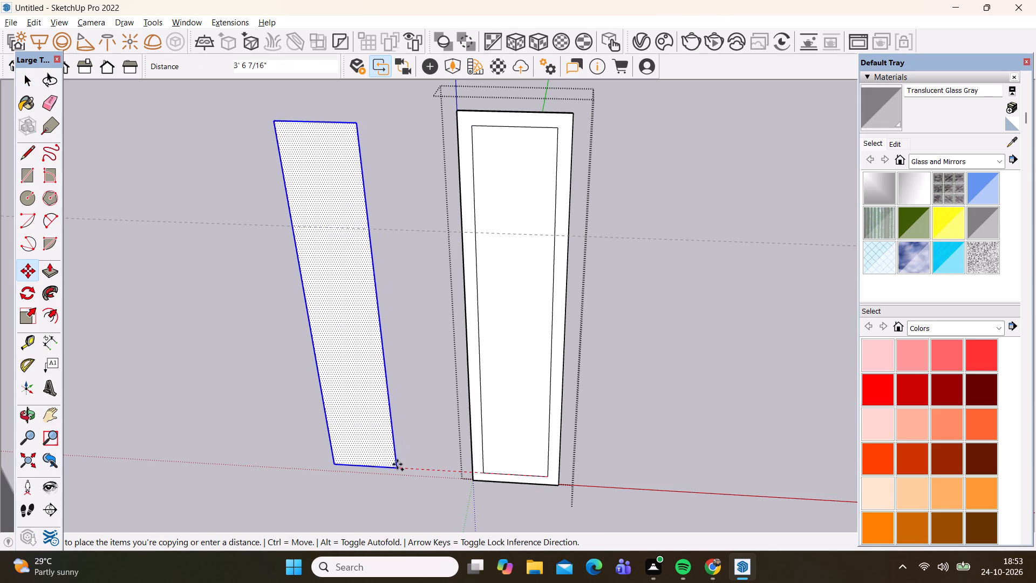
click(397, 467)
key(space)
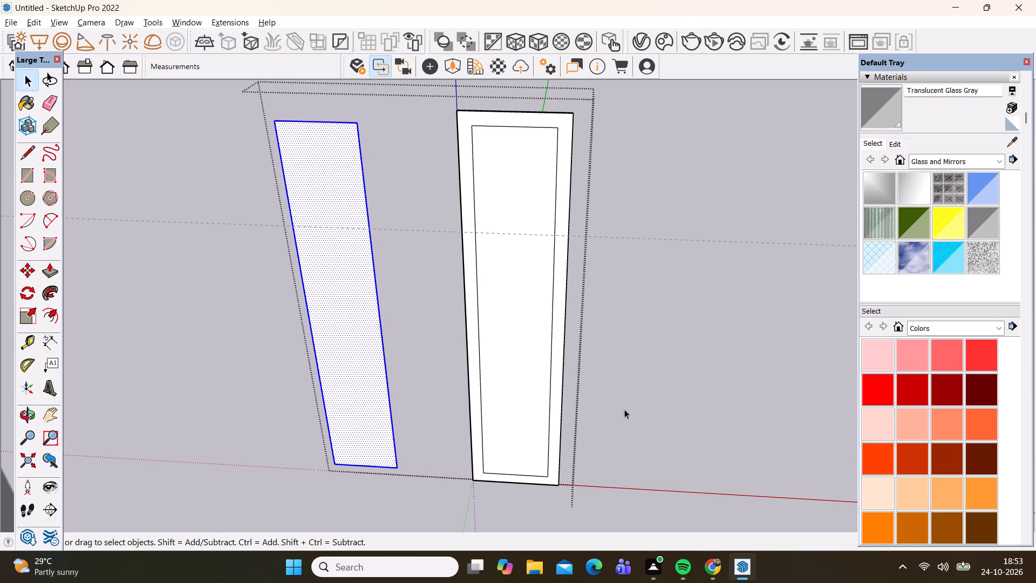
click(637, 400)
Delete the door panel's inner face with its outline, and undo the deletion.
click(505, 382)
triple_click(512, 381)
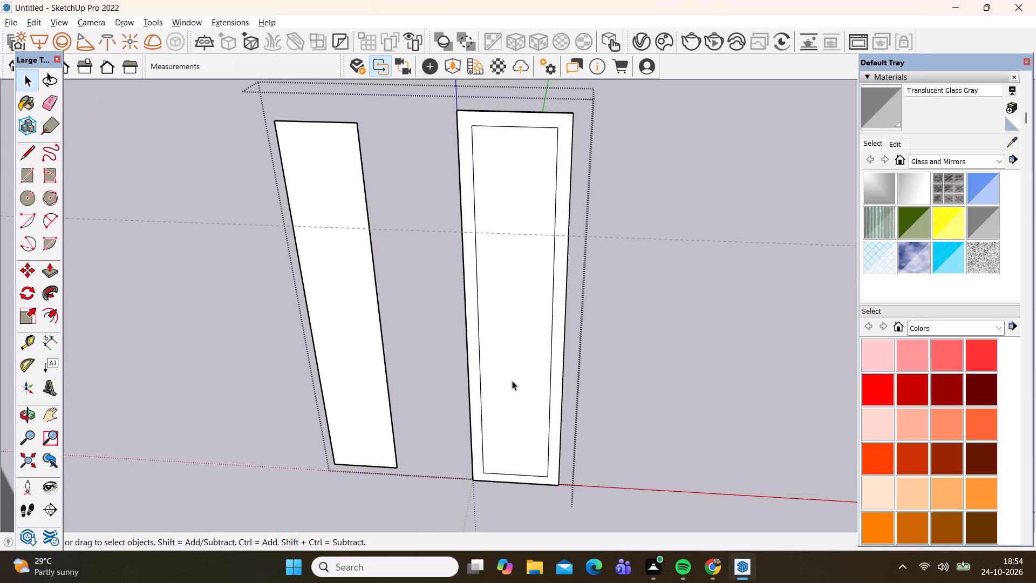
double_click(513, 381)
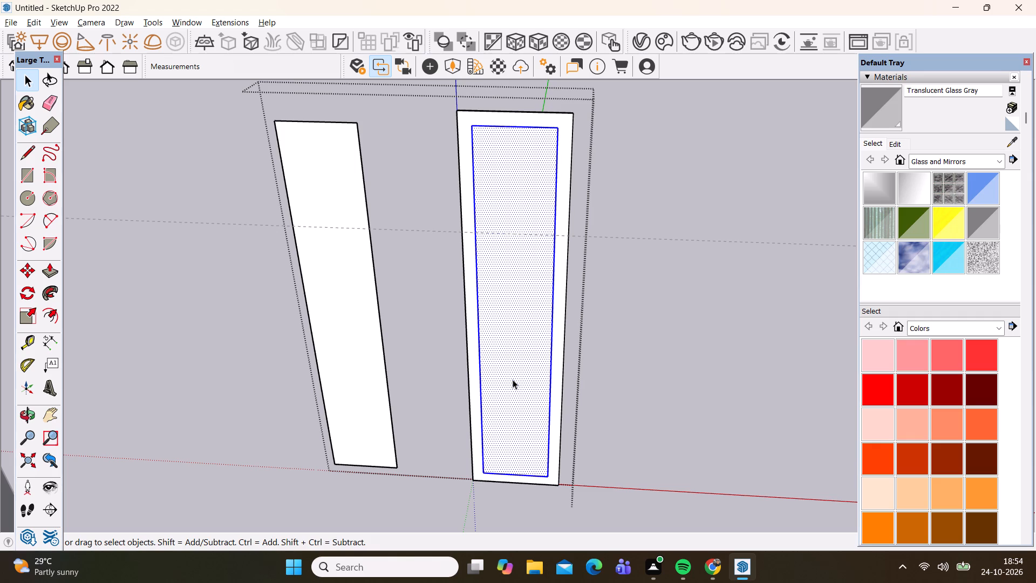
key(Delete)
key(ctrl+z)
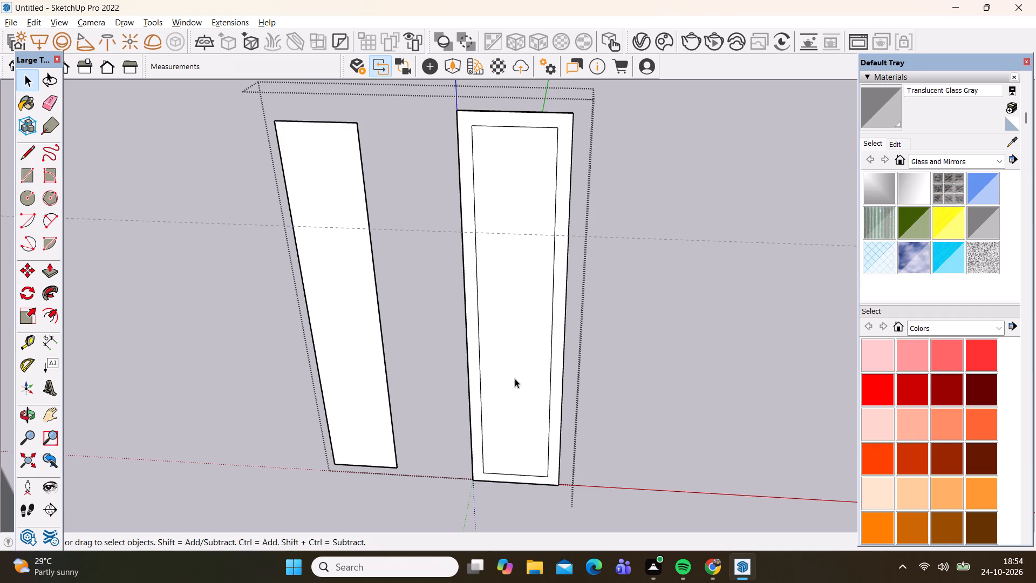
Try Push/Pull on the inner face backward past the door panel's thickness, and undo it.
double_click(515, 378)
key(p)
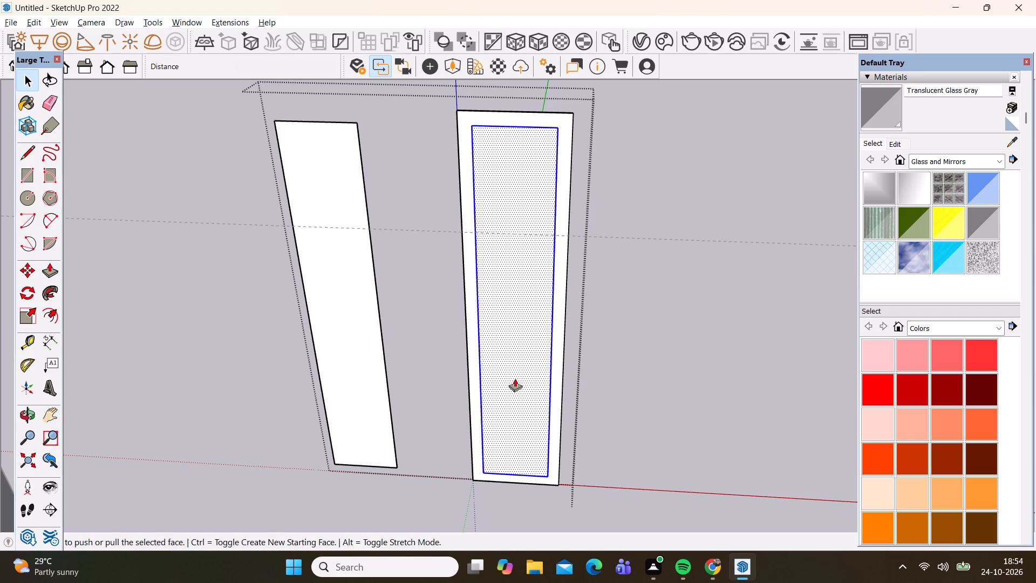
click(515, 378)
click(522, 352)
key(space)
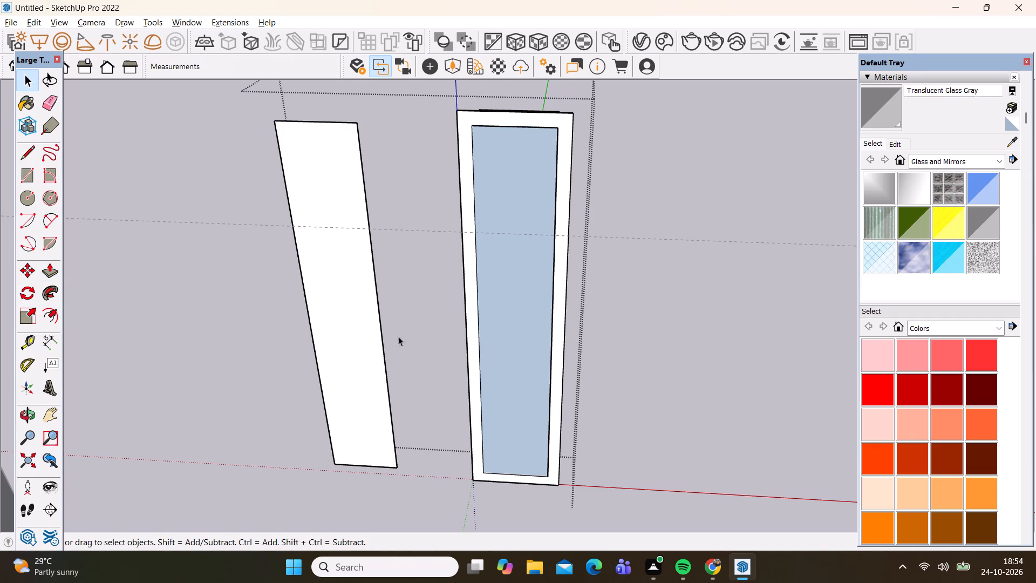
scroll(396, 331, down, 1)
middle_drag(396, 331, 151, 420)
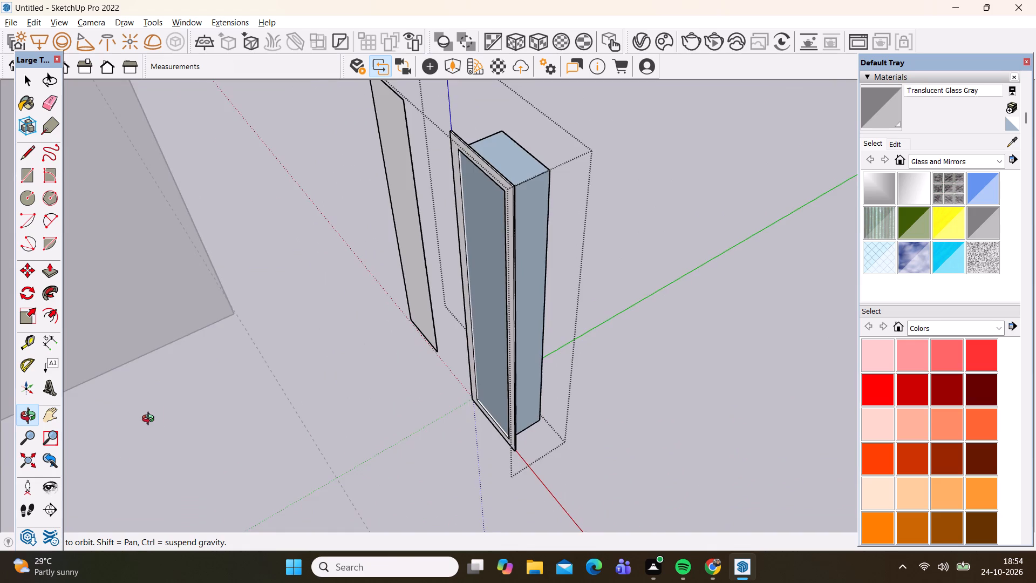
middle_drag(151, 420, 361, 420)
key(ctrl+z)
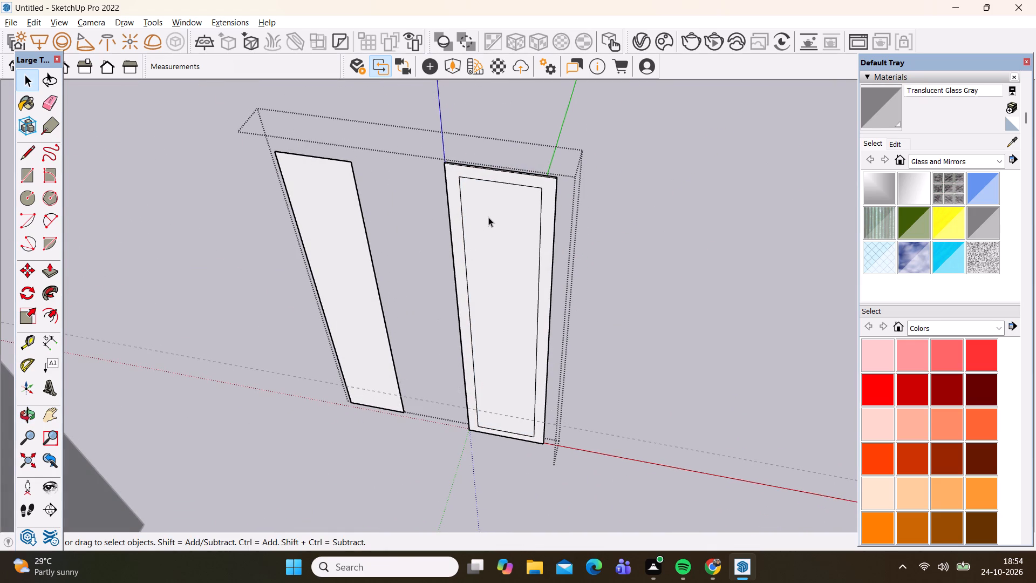
Push/Pull the inner face back about 3/8" through the panel's thickness to cut an open door frame.
double_click(488, 217)
click(640, 205)
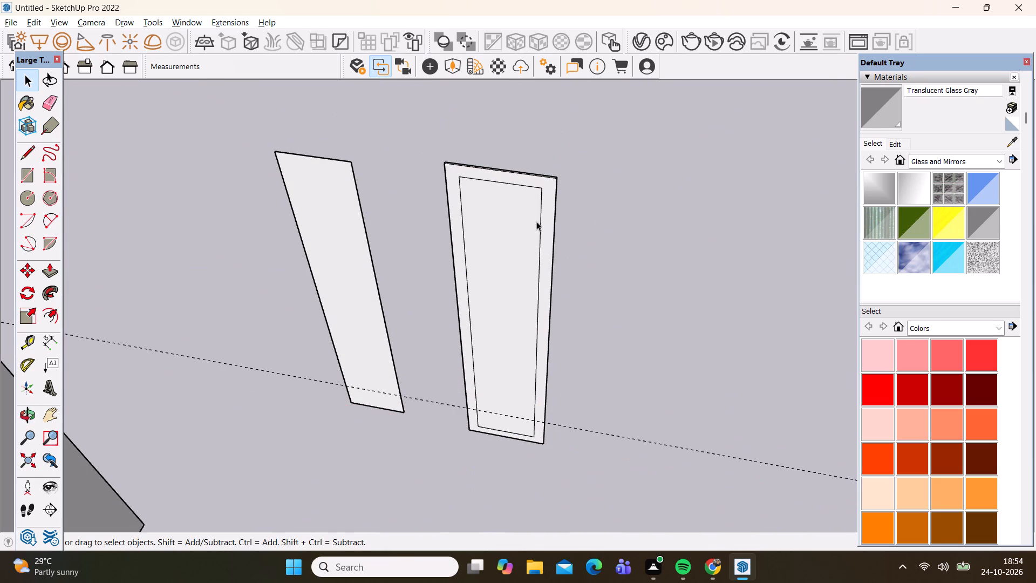
click(453, 225)
double_click(452, 223)
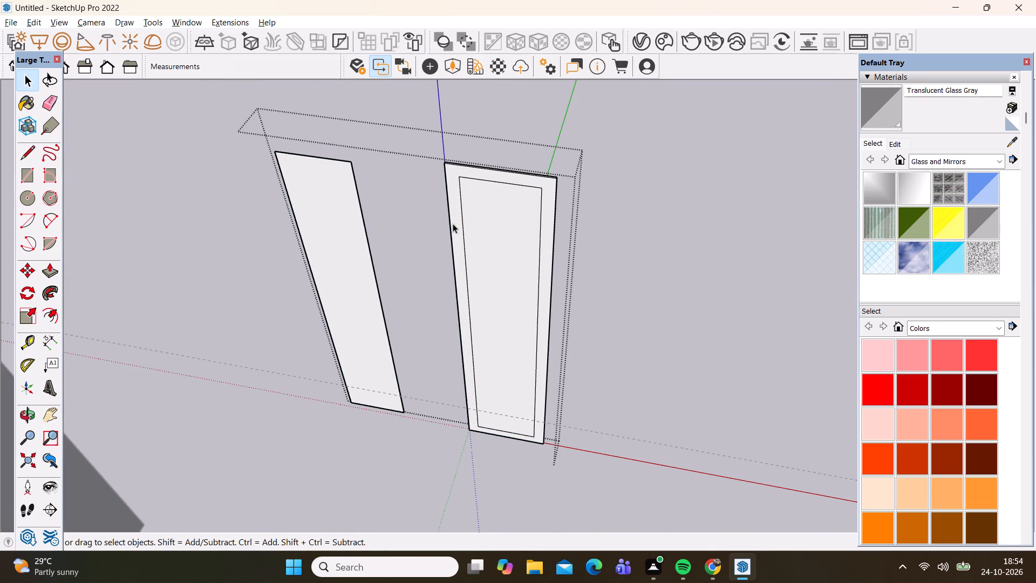
double_click(471, 216)
key(p)
click(474, 218)
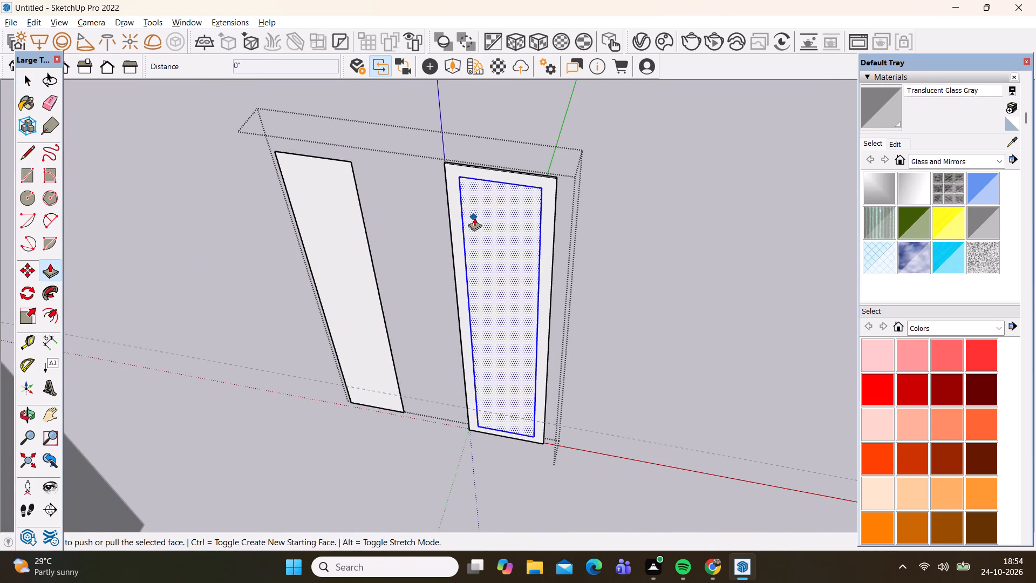
click(558, 179)
key(ctrl+z)
click(505, 245)
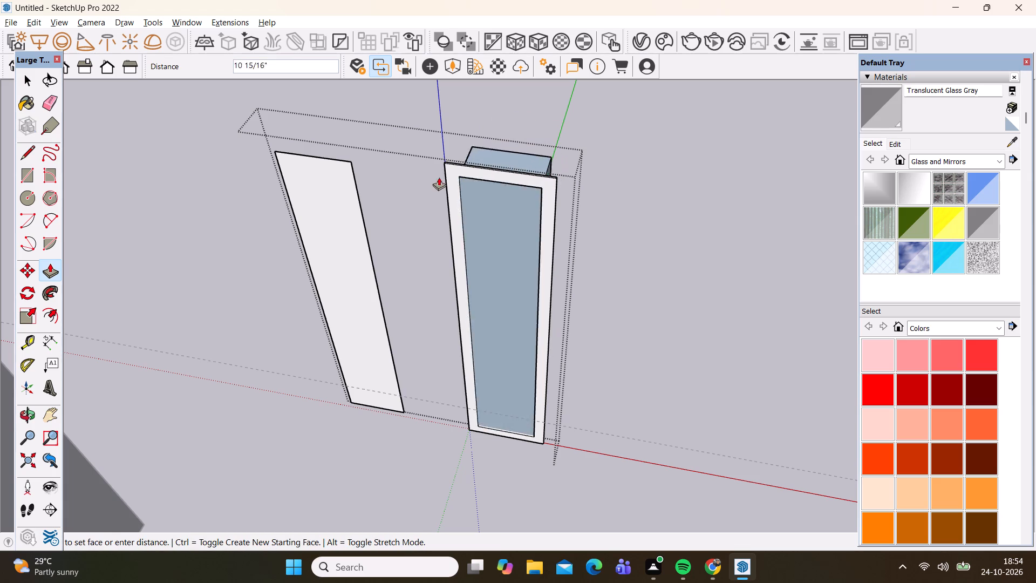
click(532, 205)
scroll(421, 333, down, 1)
middle_drag(446, 294, 521, 180)
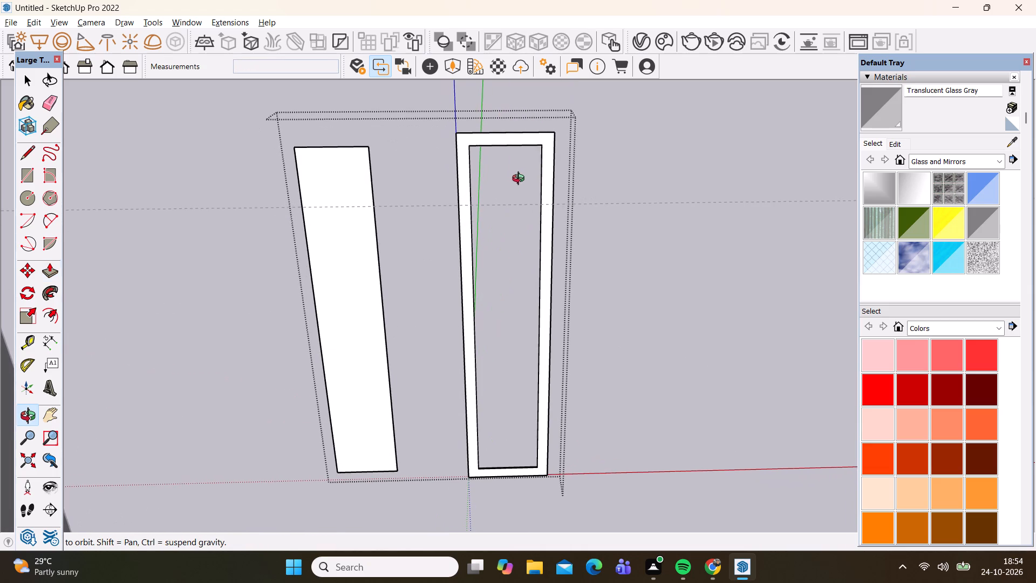
key(space)
click(634, 197)
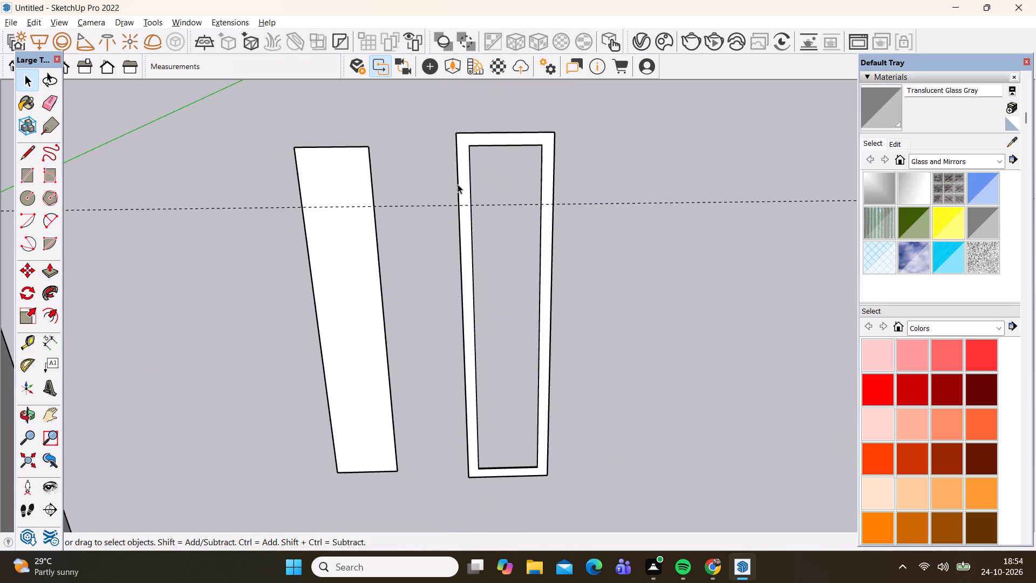
Explode the group that holds the open frame and the copied inner panel.
click(469, 180)
double_click(465, 179)
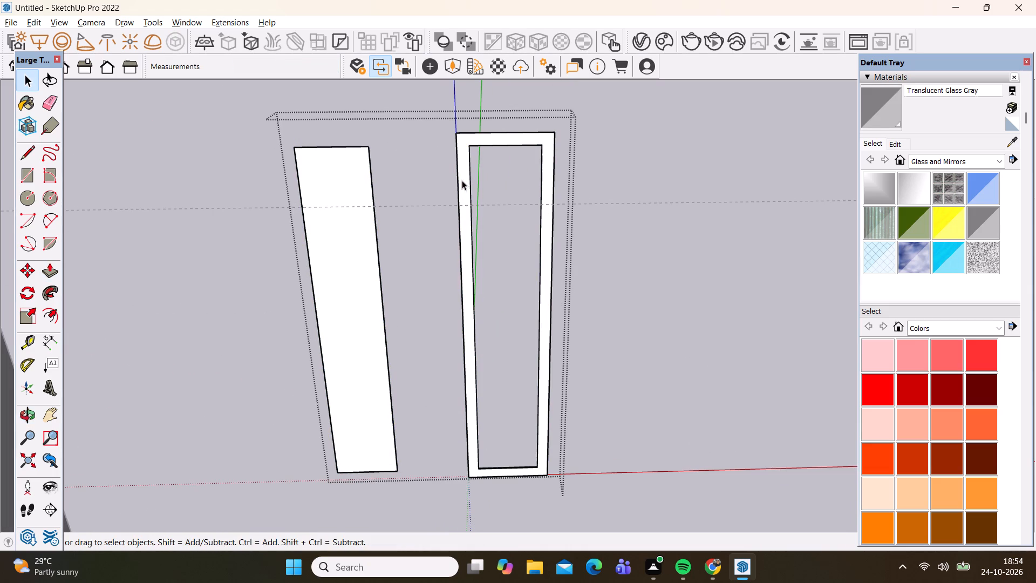
click(462, 180)
click(633, 214)
click(349, 228)
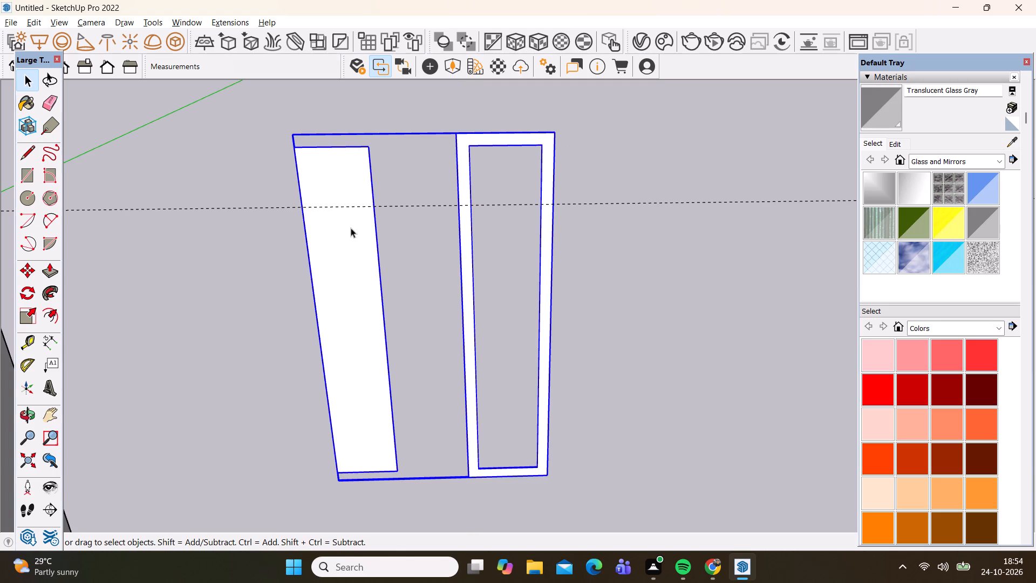
right_click(354, 227)
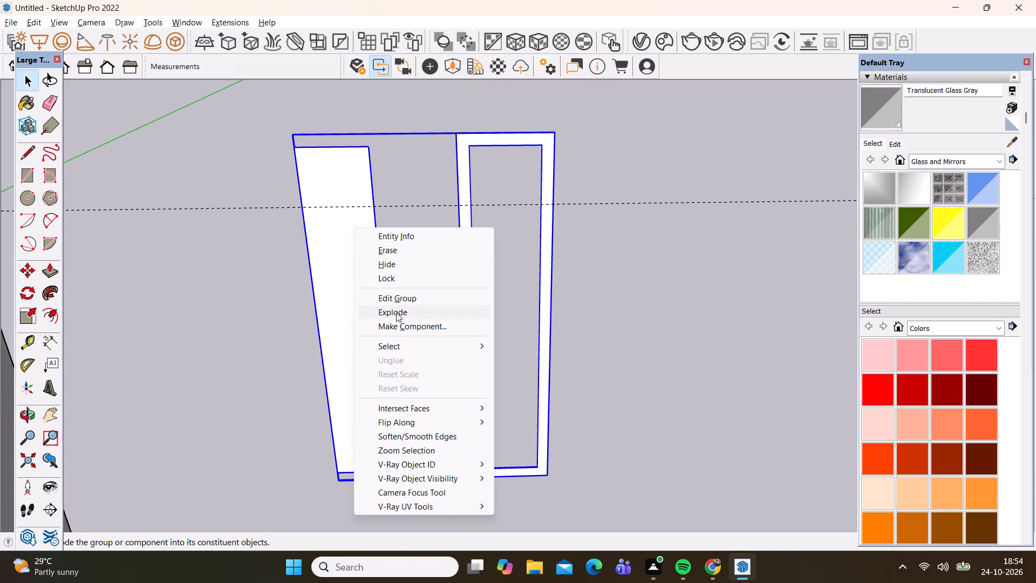
click(396, 313)
click(617, 273)
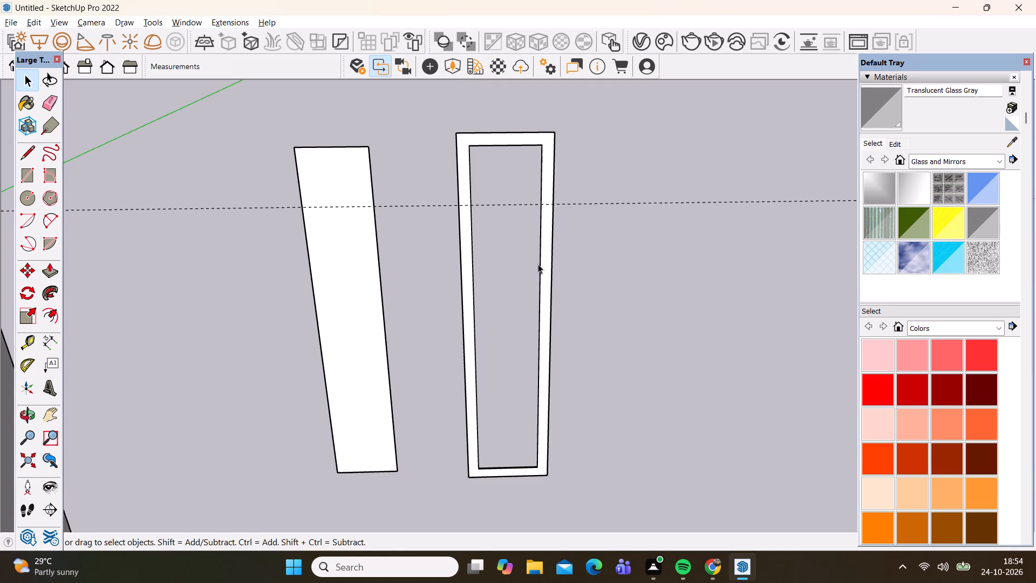
Select the whole open door frame and paint it black with Color M09.
click(538, 264)
click(546, 267)
double_click(545, 268)
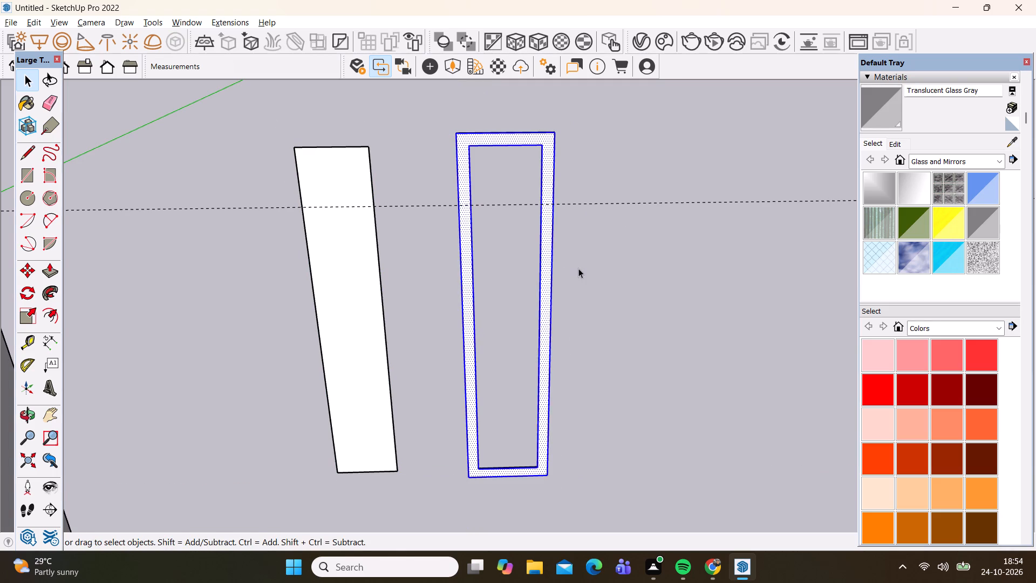
click(579, 267)
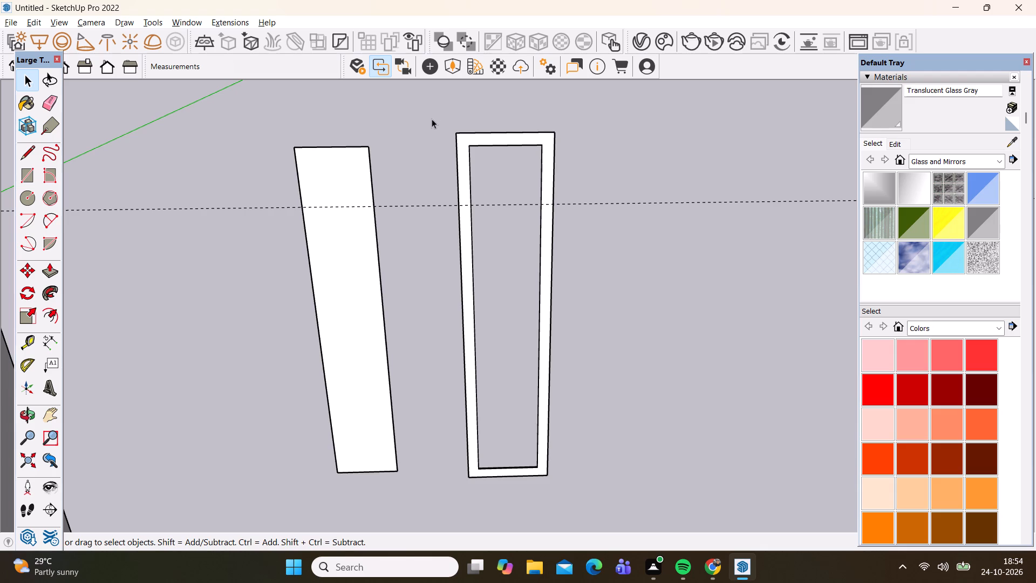
click(433, 109)
drag(439, 100, 611, 504)
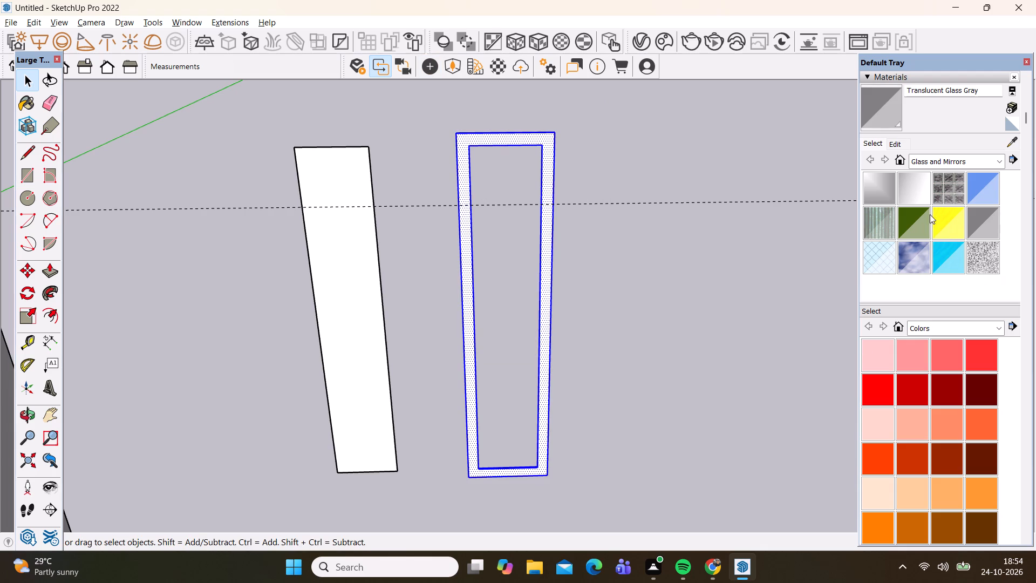
scroll(950, 426, down, 11)
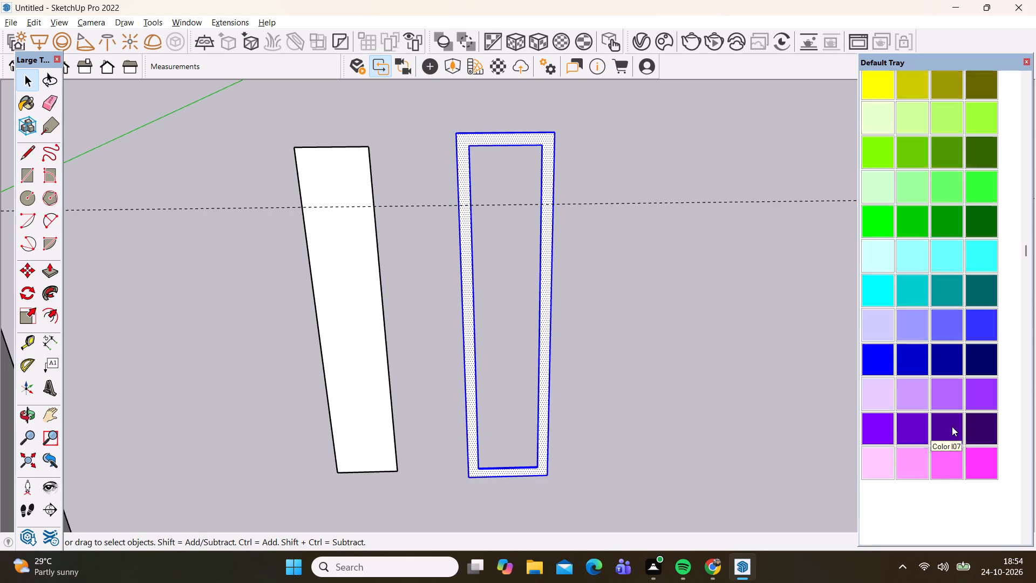
scroll(951, 427, down, 1)
click(914, 485)
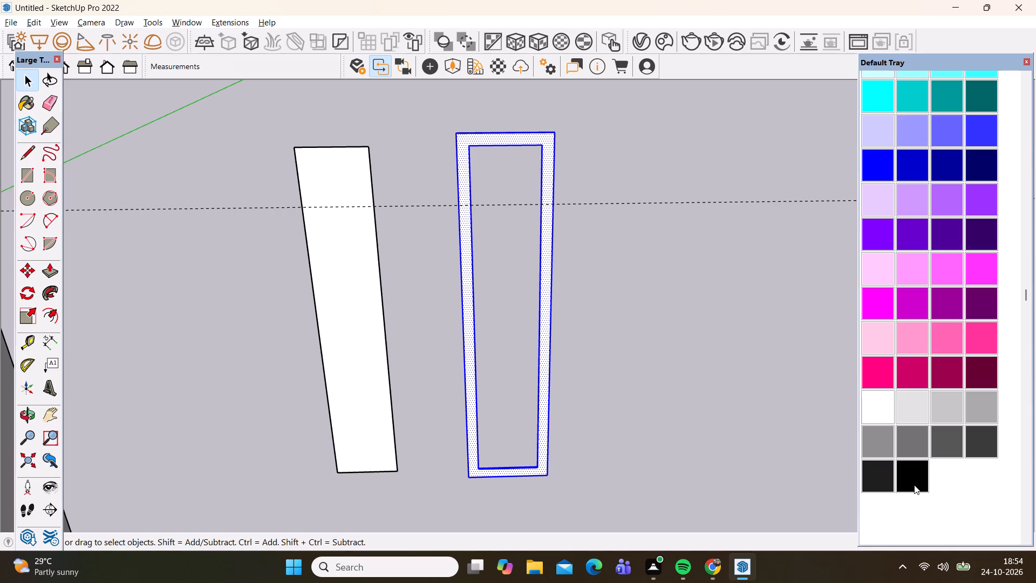
click(542, 471)
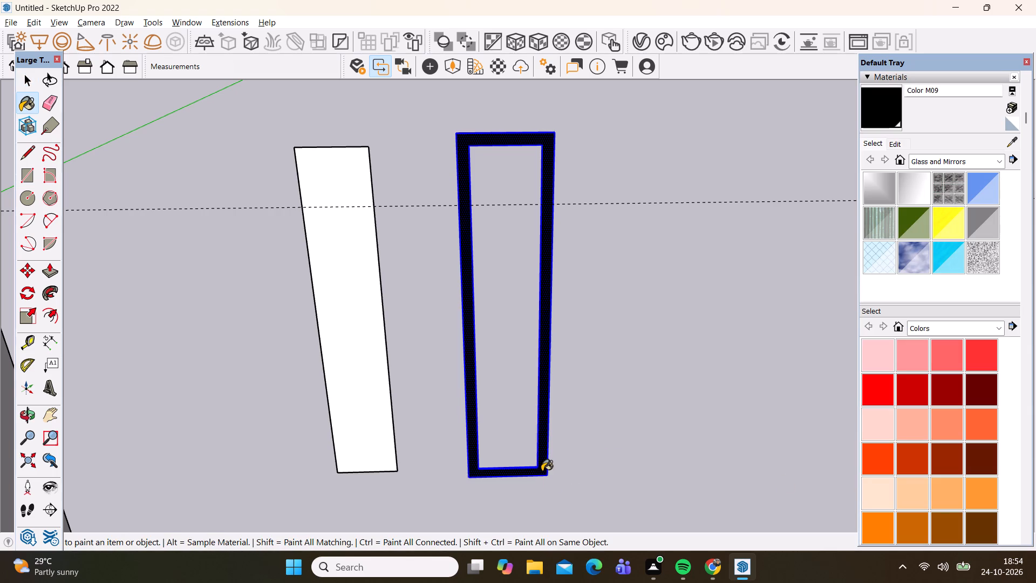
key(space)
click(665, 468)
Make the separate inner panel's face and edges a group and open that group for editing.
scroll(396, 405, up, 2)
click(356, 336)
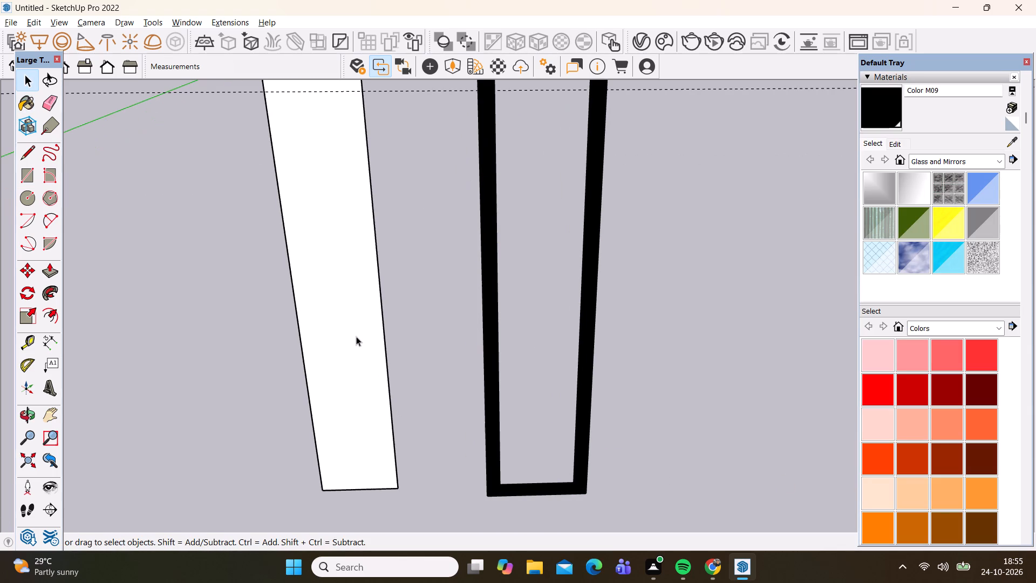
double_click(356, 334)
right_click(357, 335)
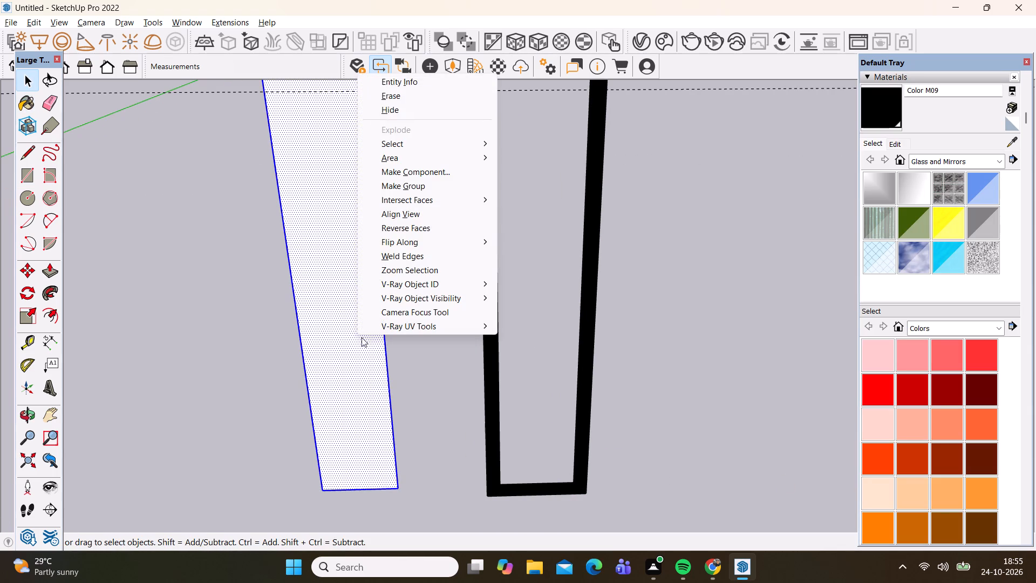
click(395, 187)
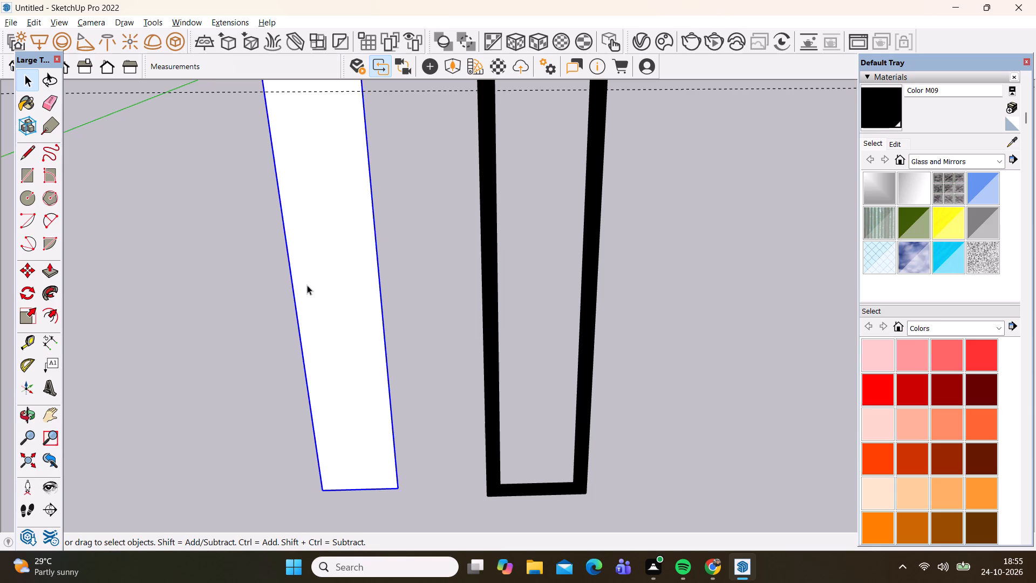
click(318, 283)
double_click(323, 284)
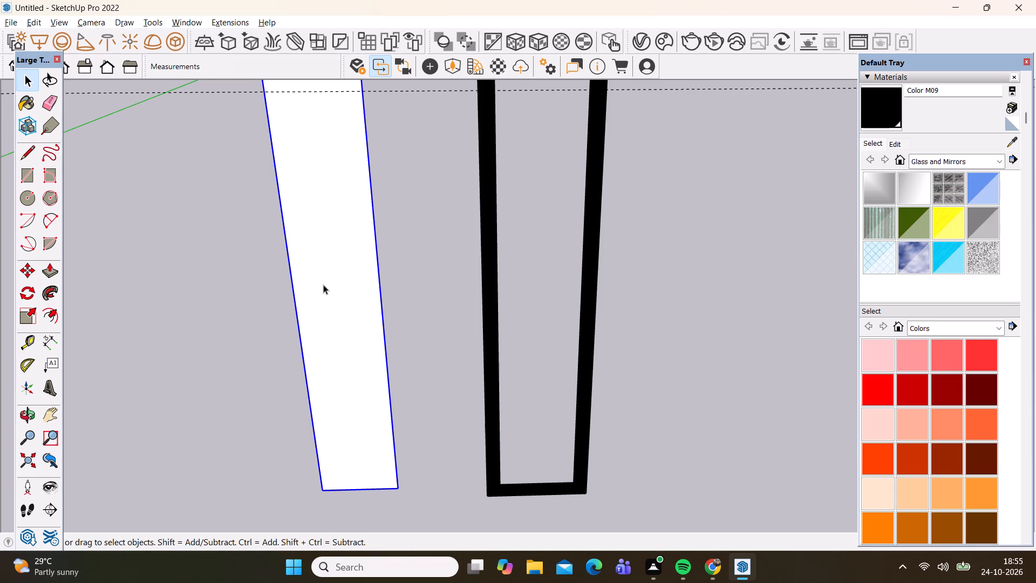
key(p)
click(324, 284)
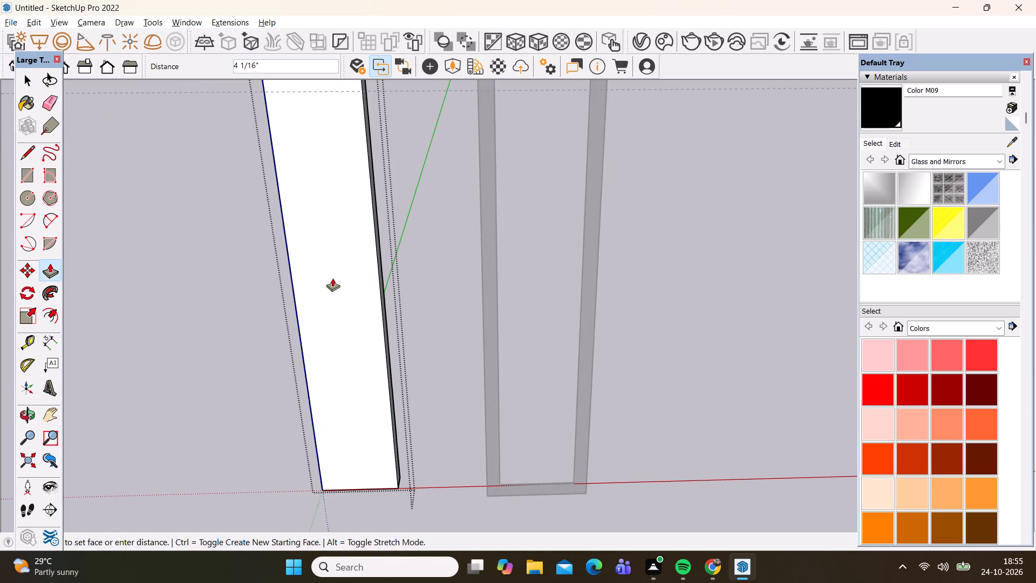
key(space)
Push/Pull the inner panel's face to a thickness of about 1/16" and leave the group.
scroll(400, 356, up, 3)
middle_drag(366, 389, 219, 577)
scroll(260, 426, down, 1)
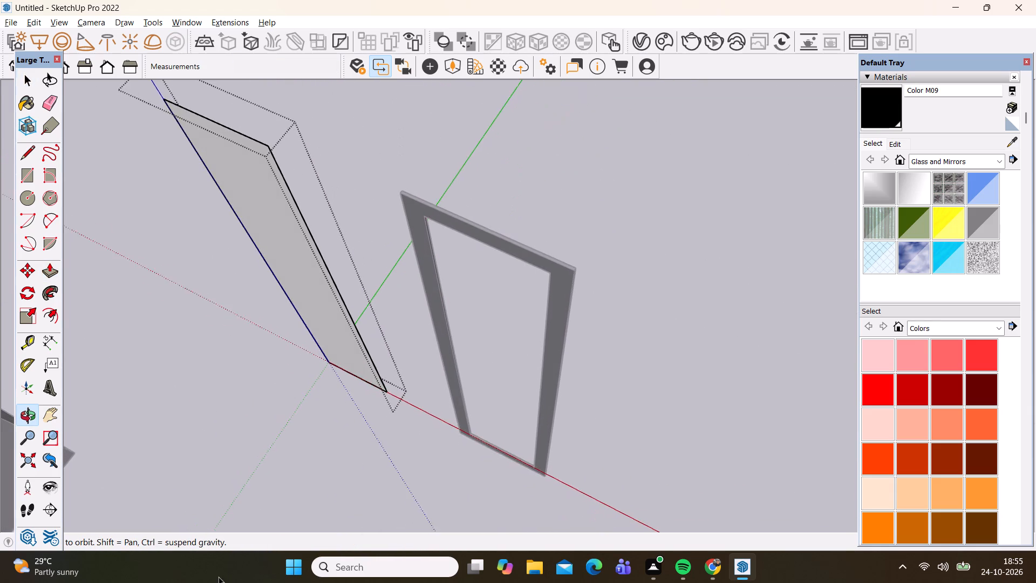
scroll(214, 94, up, 13)
scroll(269, 159, up, 3)
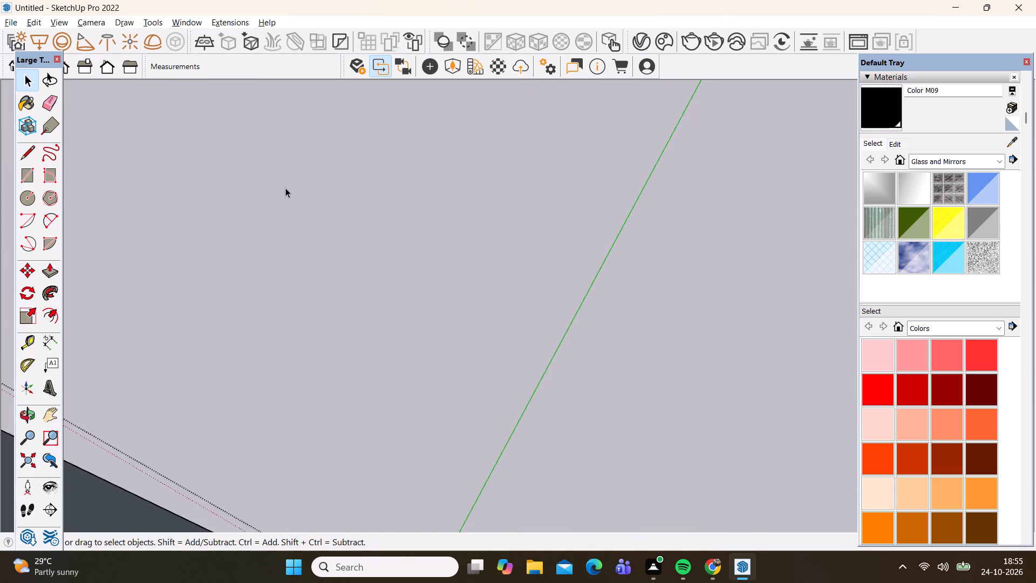
scroll(290, 214, down, 5)
scroll(325, 253, up, 7)
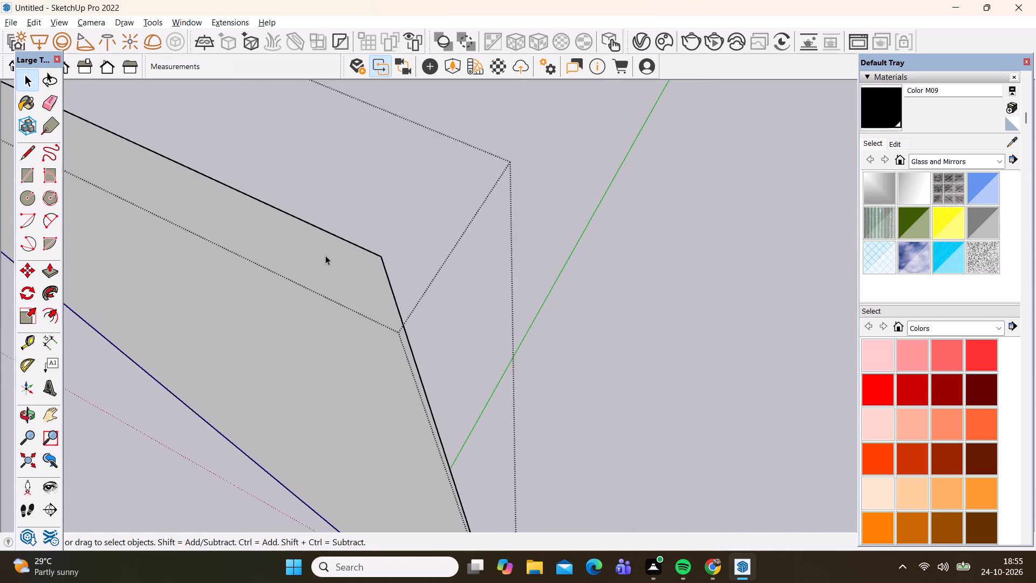
scroll(325, 255, up, 2)
key(p)
click(325, 253)
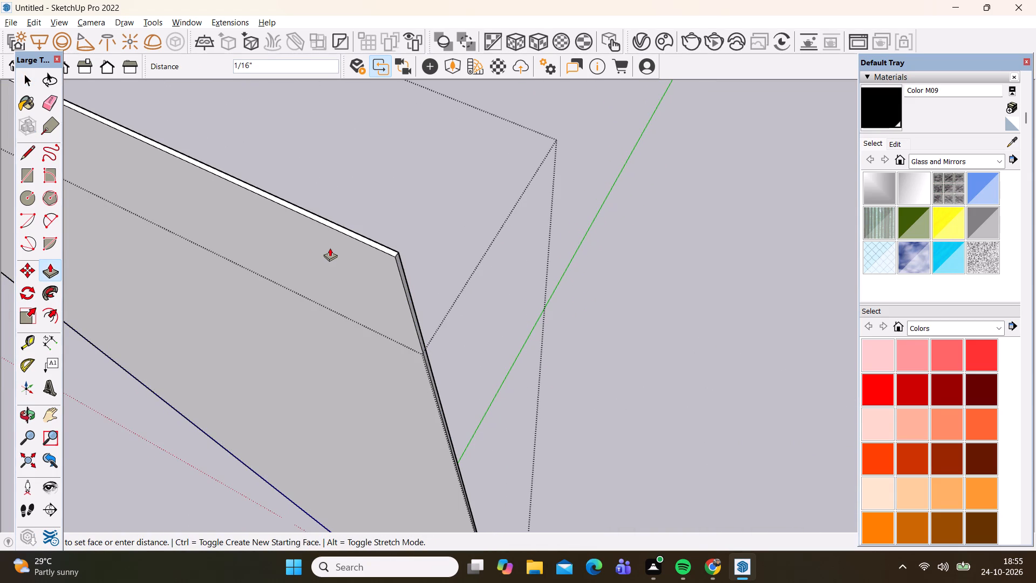
click(330, 248)
key(space)
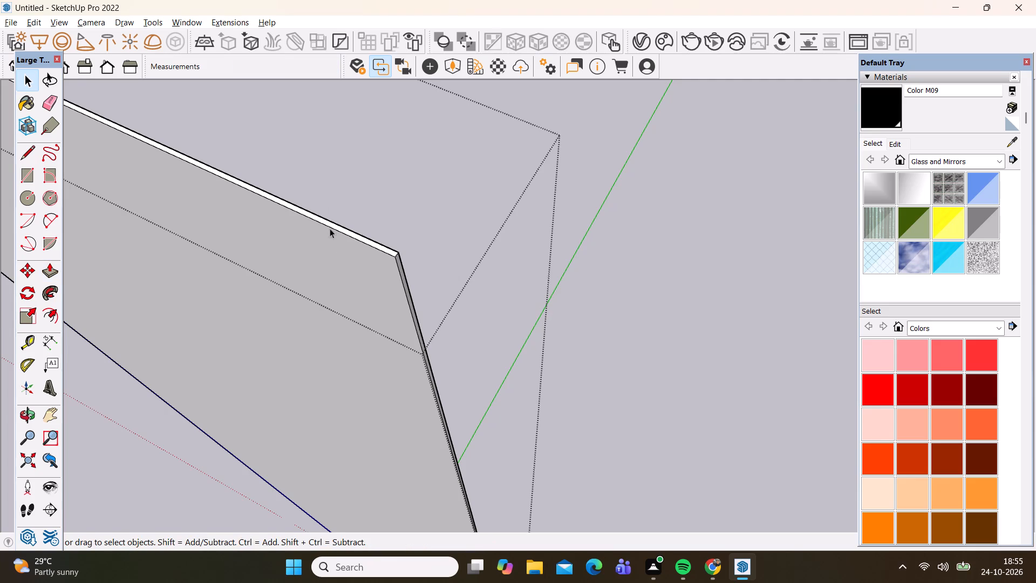
scroll(321, 147, down, 10)
middle_drag(338, 390, 463, 242)
scroll(345, 383, down, 1)
click(459, 177)
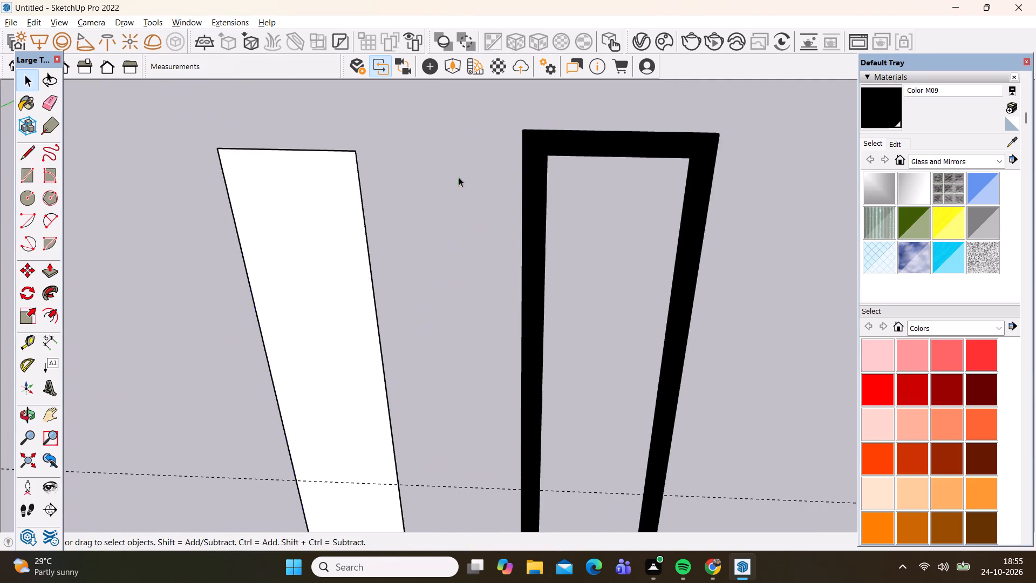
Paint the inner panel group with the Translucent Glass Gray material.
click(364, 255)
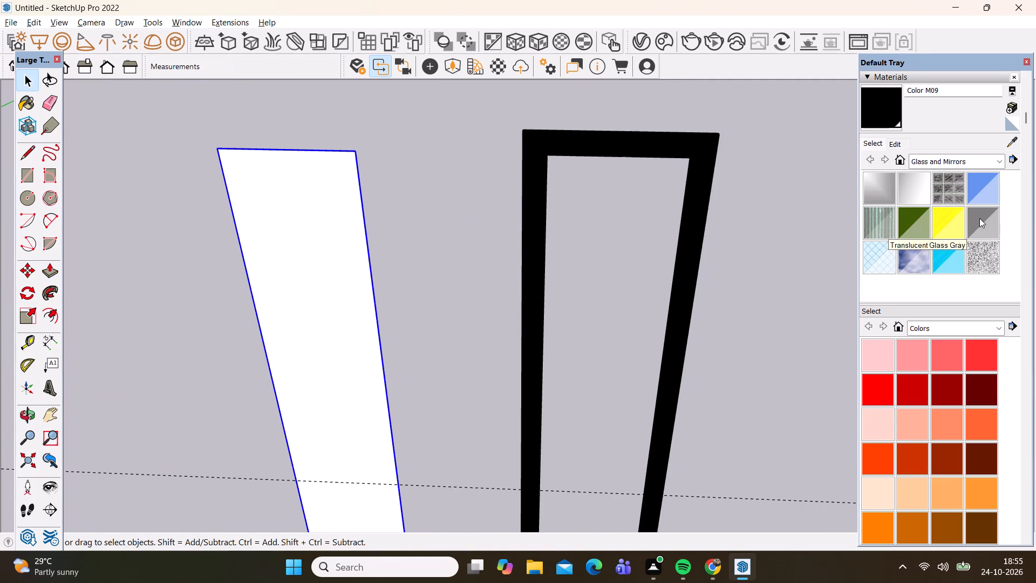
click(979, 216)
click(357, 288)
key(space)
click(411, 223)
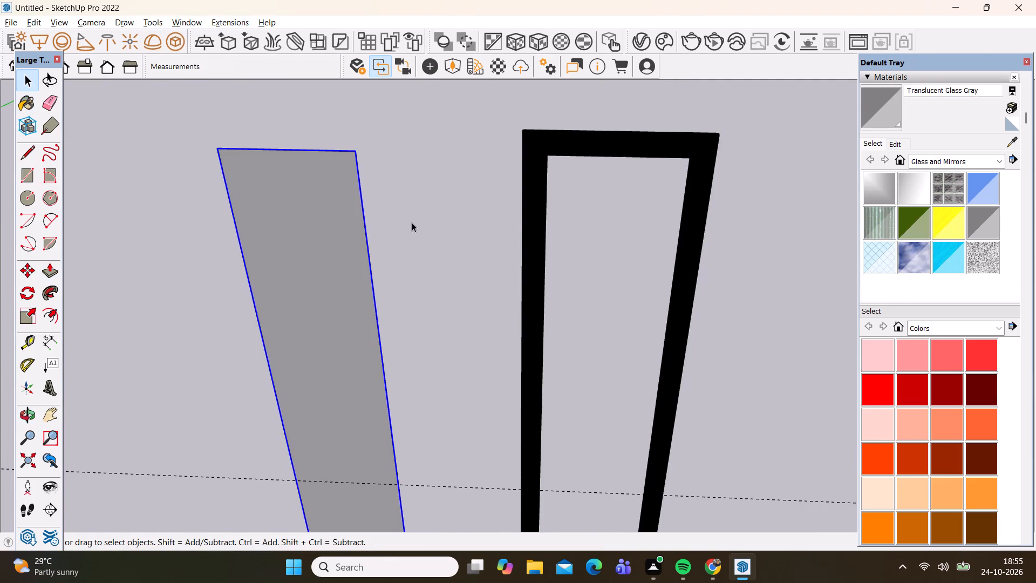
Move the glass panel by its upper corner into the matching inner corner of the black frame's opening.
scroll(265, 171, down, 2)
scroll(289, 166, up, 2)
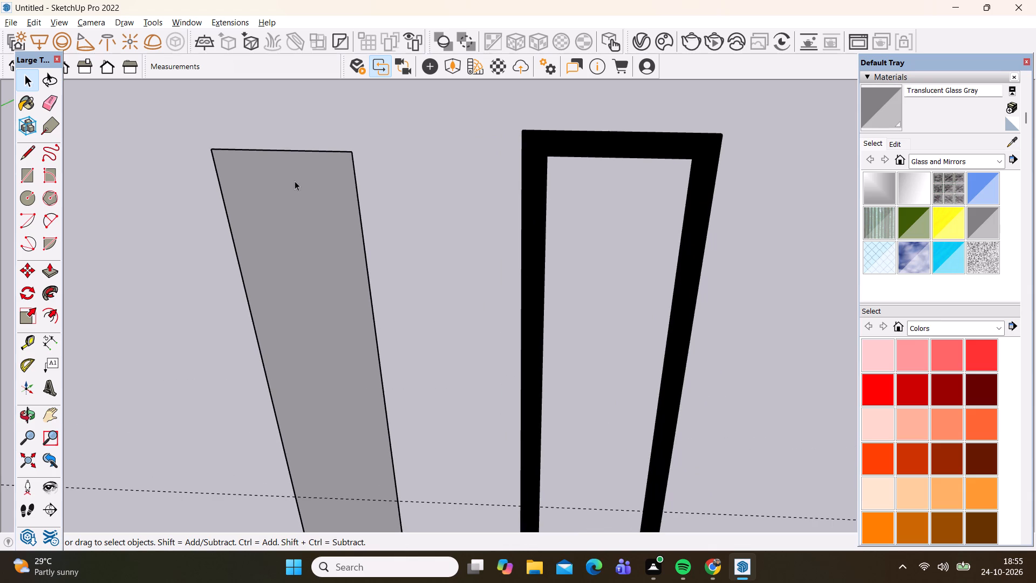
click(295, 181)
key(m)
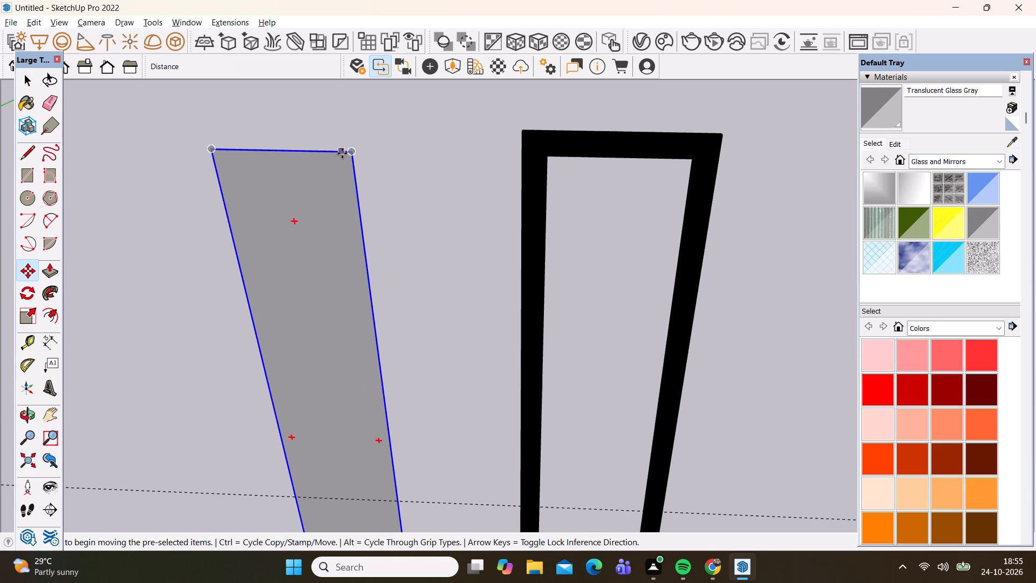
click(350, 152)
scroll(715, 186, up, 6)
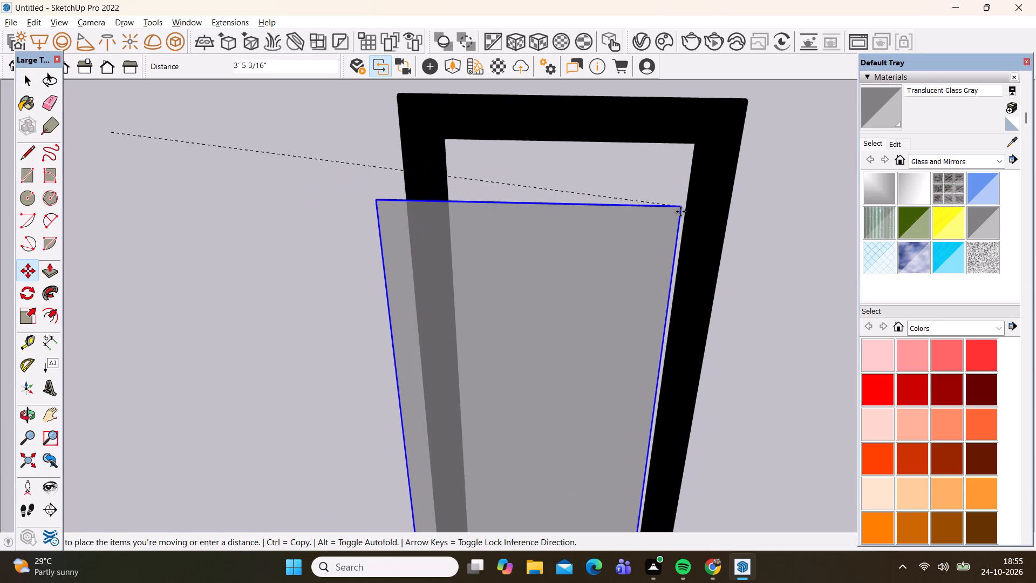
scroll(346, 232, down, 9)
middle_drag(486, 227, 519, 133)
scroll(486, 227, down, 1)
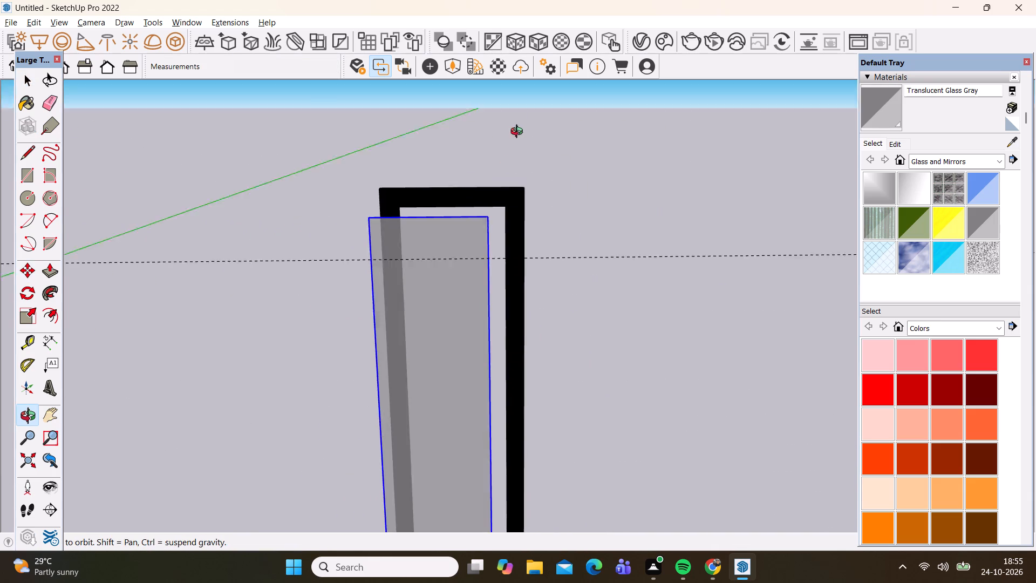
middle_drag(519, 133, 521, 130)
scroll(497, 220, up, 15)
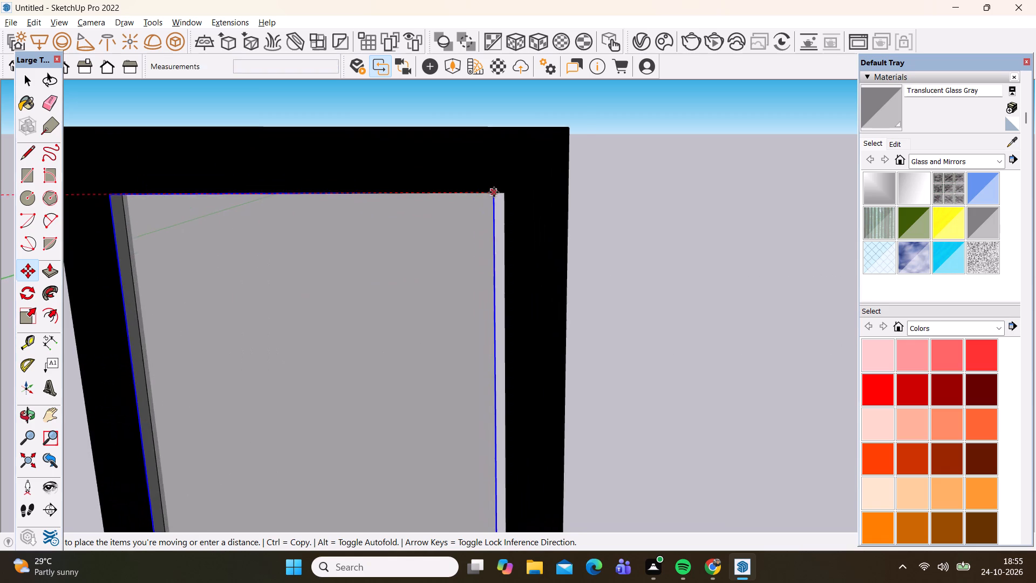
scroll(494, 192, up, 1)
click(509, 194)
key(space)
scroll(391, 184, down, 3)
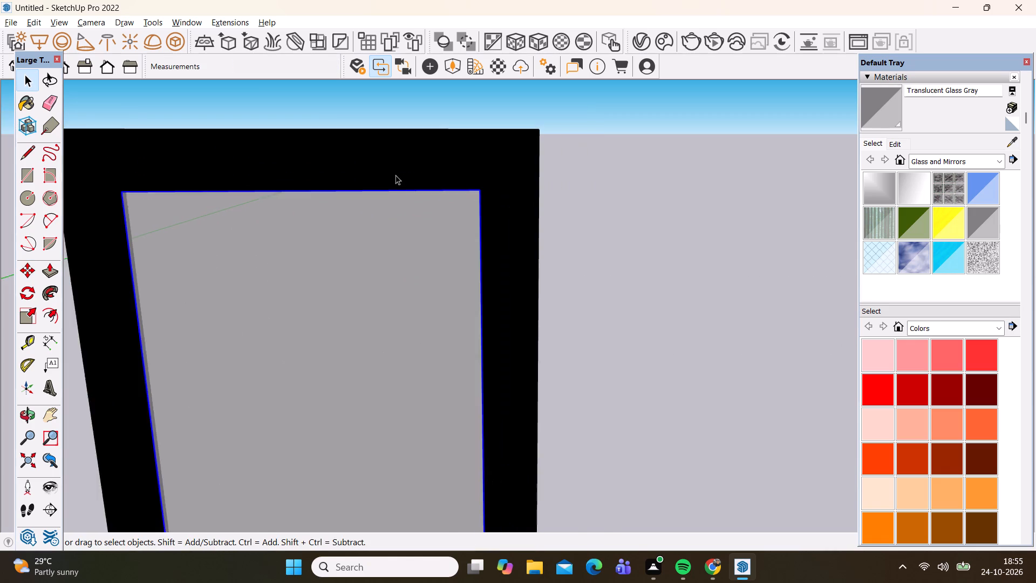
scroll(396, 175, down, 19)
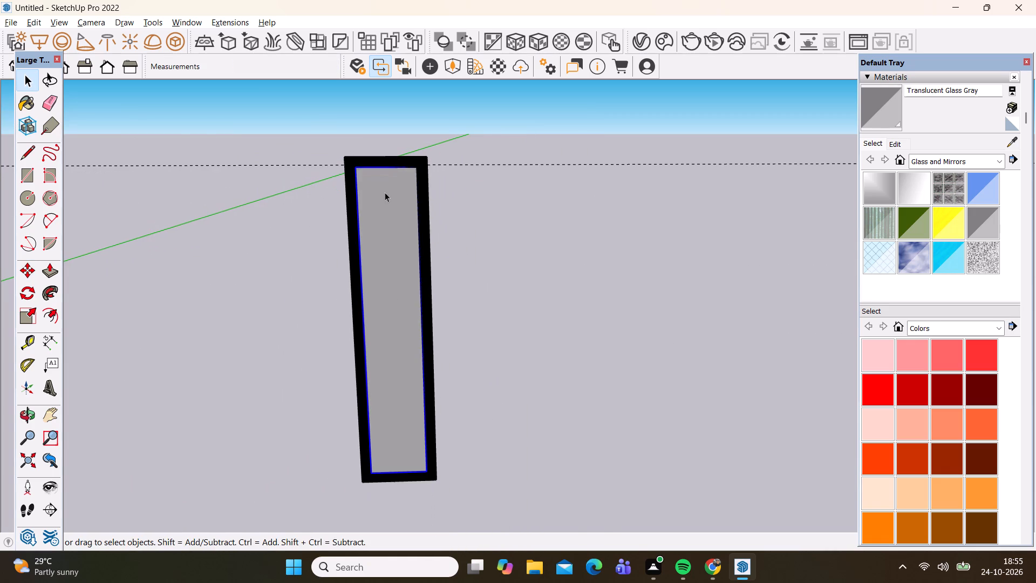
click(301, 252)
Select the black frame together with its glass panel and make them one group.
scroll(293, 212, down, 2)
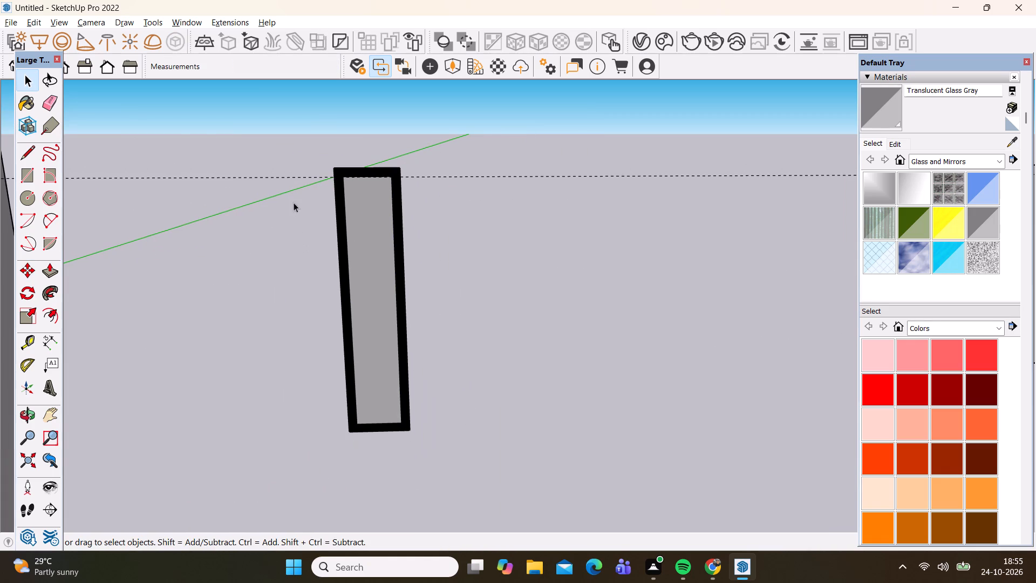
click(313, 143)
drag(316, 146, 344, 199)
drag(344, 199, 488, 483)
right_click(403, 349)
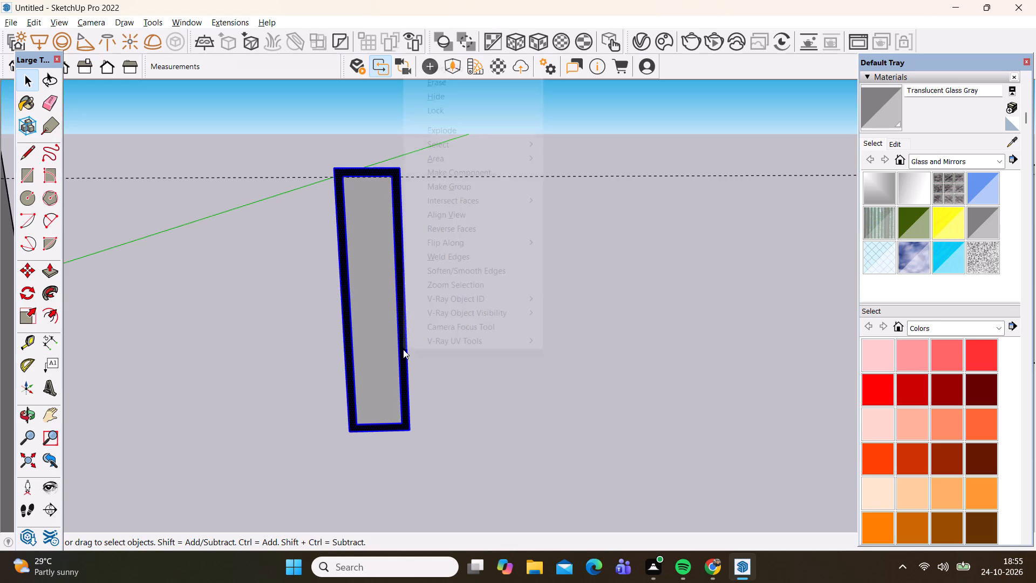
click(449, 182)
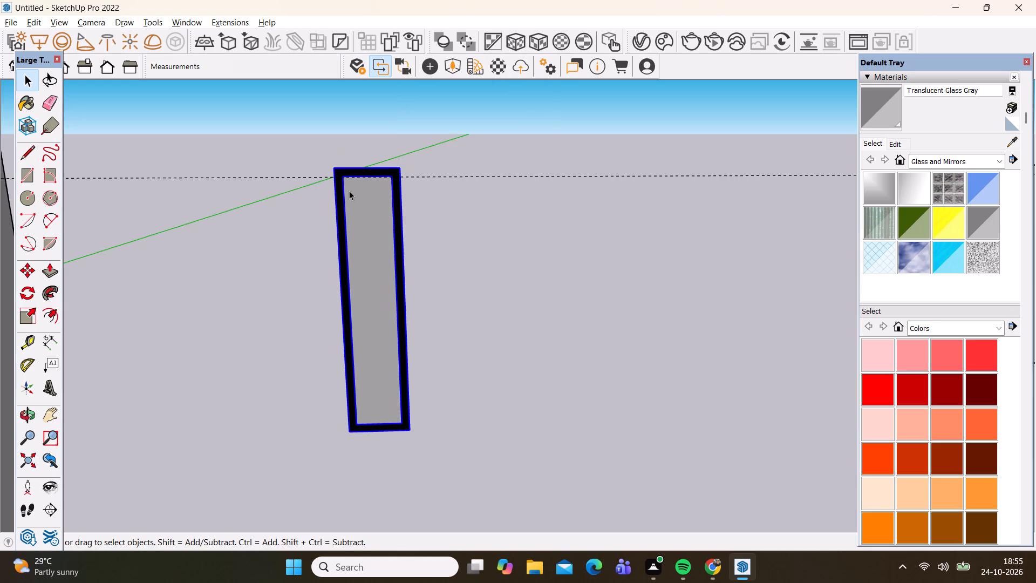
Copy the framed glass door group by its upper corner to the open space outside the room's left wall, about 41' 9" away.
click(321, 193)
click(343, 207)
key(m)
click(396, 170)
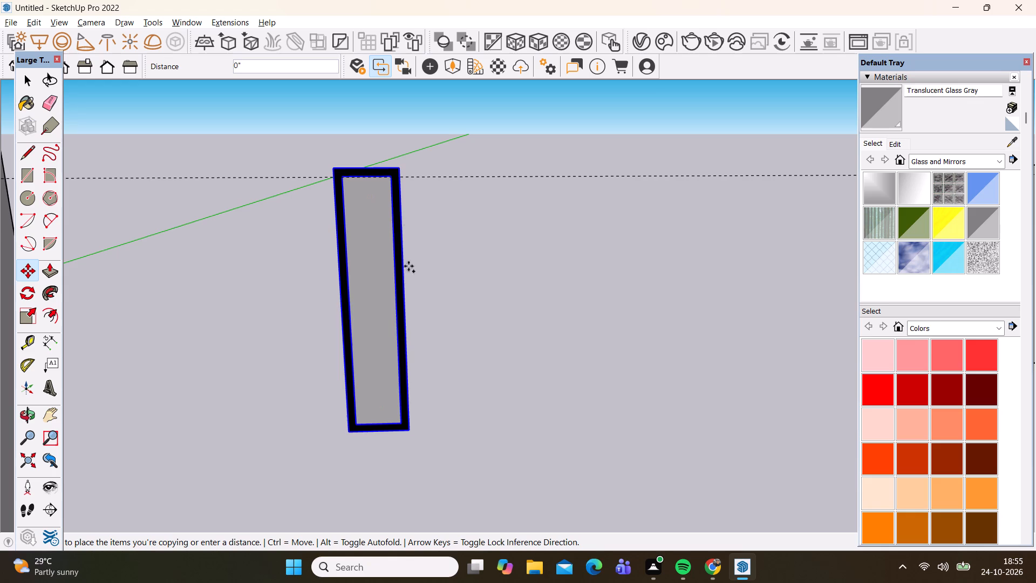
scroll(441, 246, down, 14)
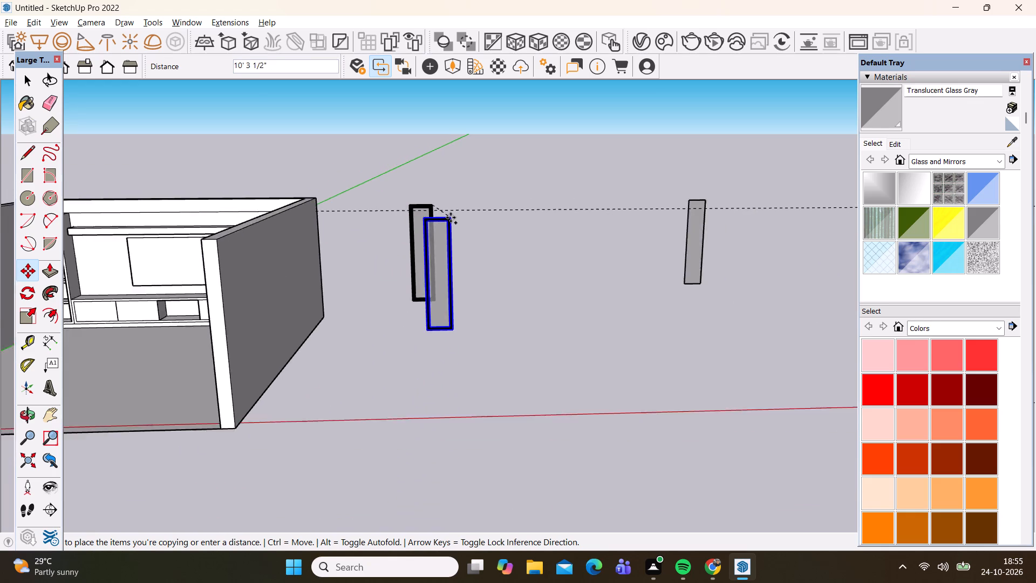
scroll(451, 218, down, 7)
scroll(240, 232, up, 12)
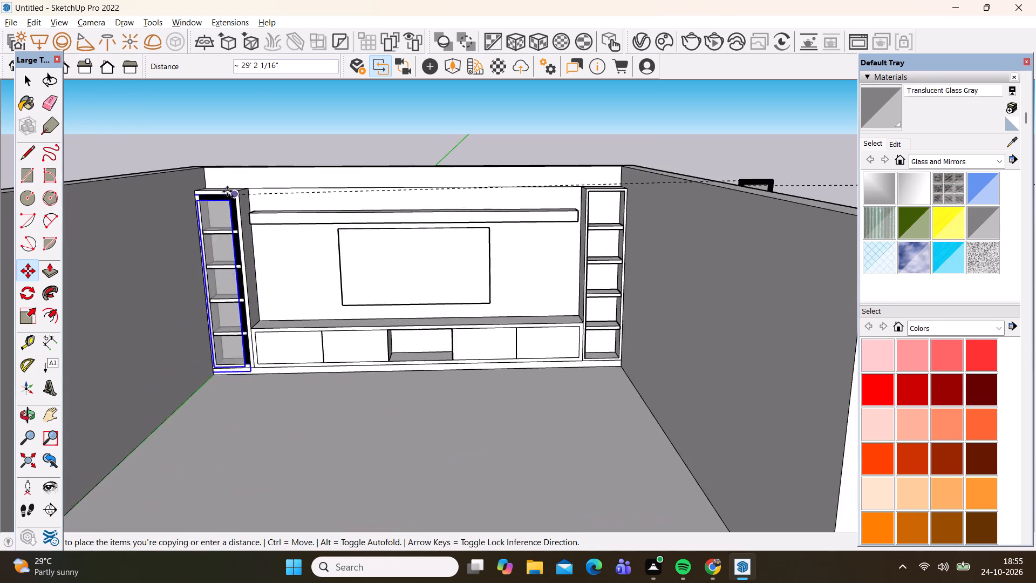
scroll(227, 191, up, 13)
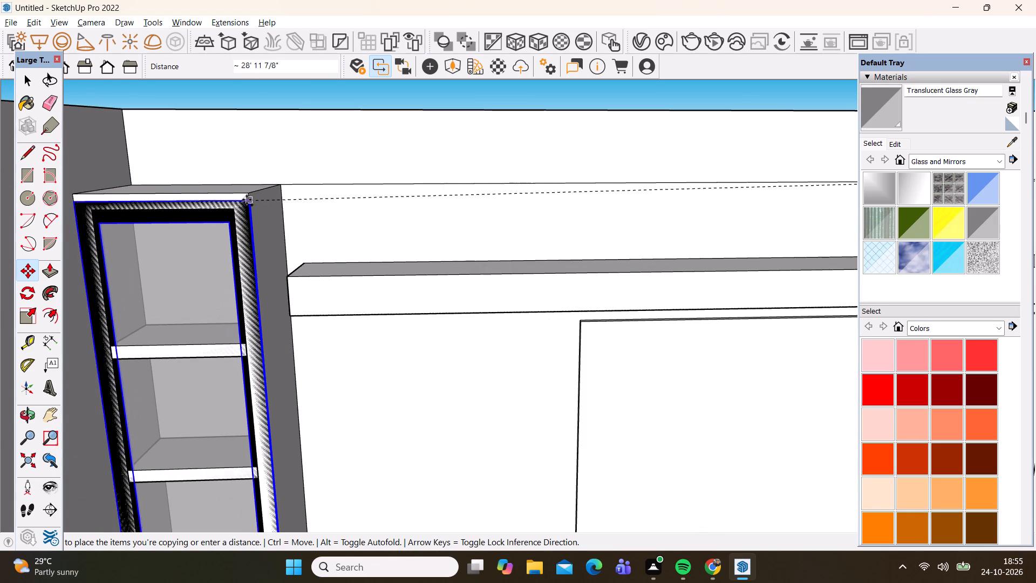
scroll(237, 199, up, 7)
middle_drag(254, 212, 252, 219)
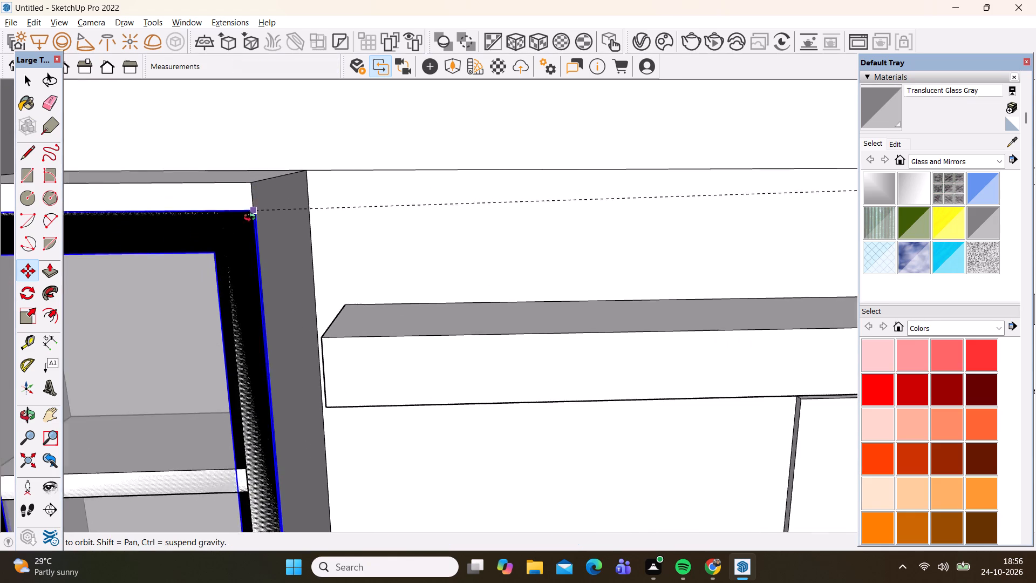
middle_drag(252, 219, 213, 280)
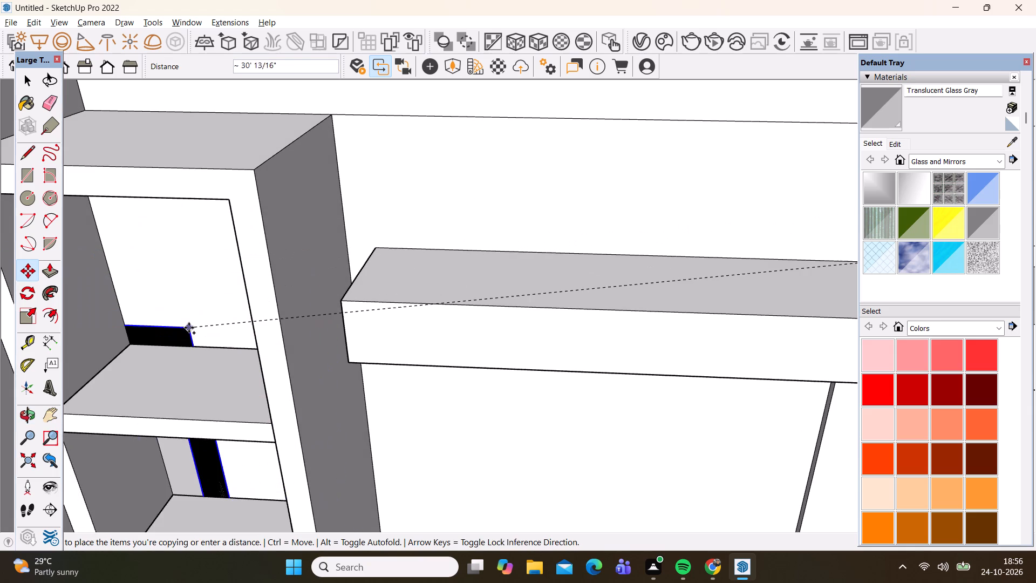
scroll(254, 183, down, 18)
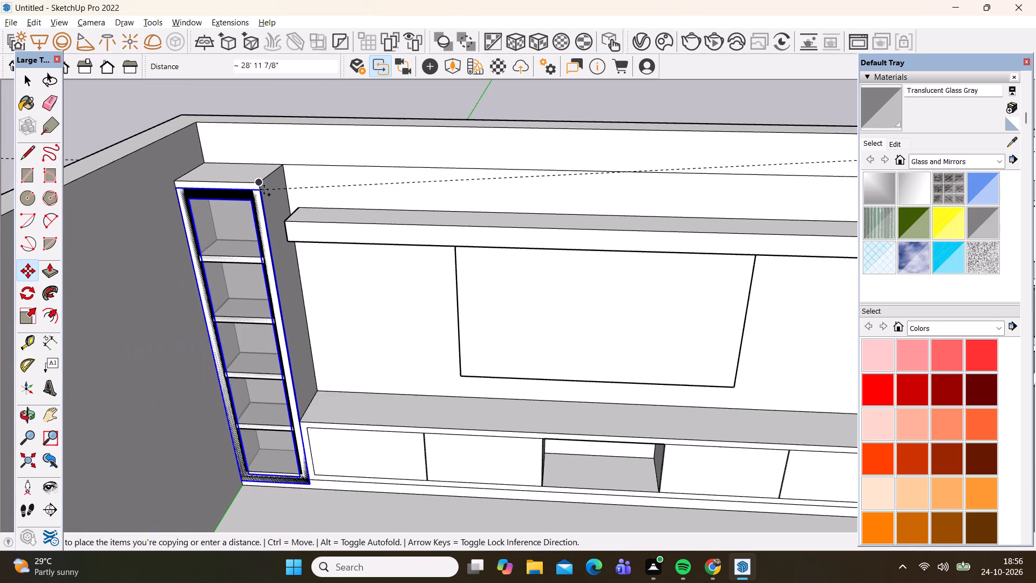
scroll(264, 189, down, 2)
middle_drag(242, 232, 152, 337)
scroll(197, 322, up, 2)
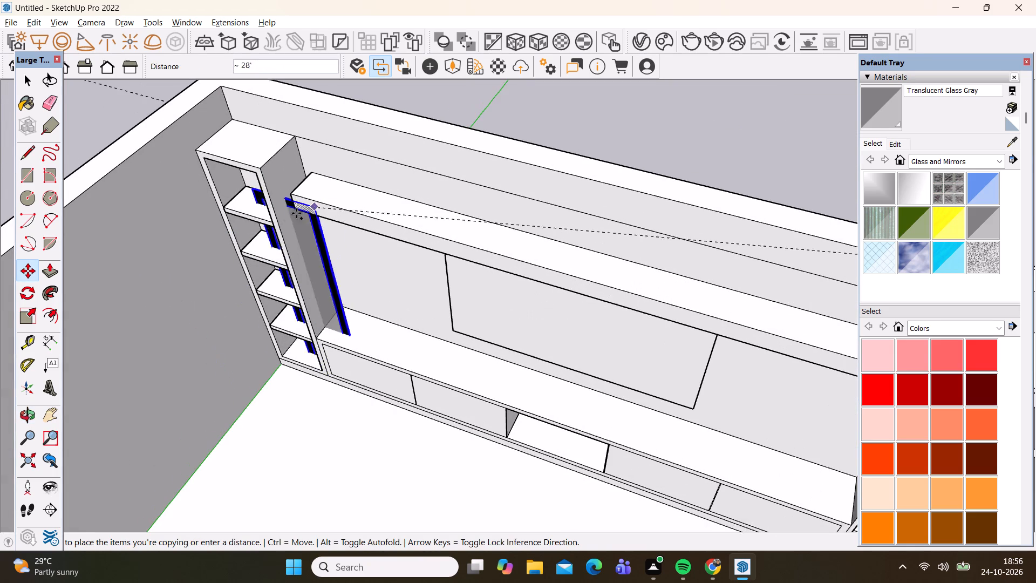
scroll(235, 281, down, 14)
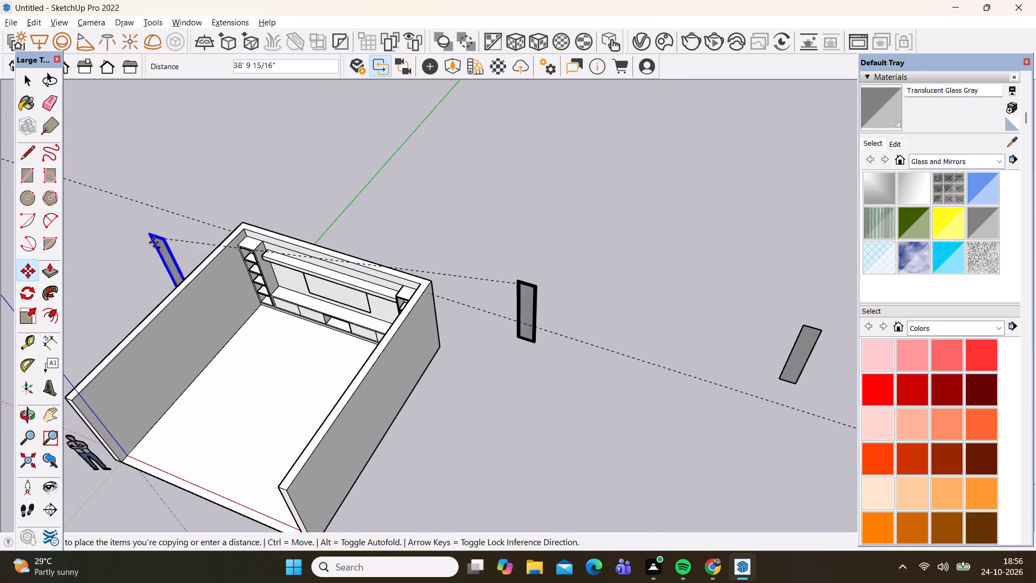
scroll(116, 256, up, 9)
click(140, 235)
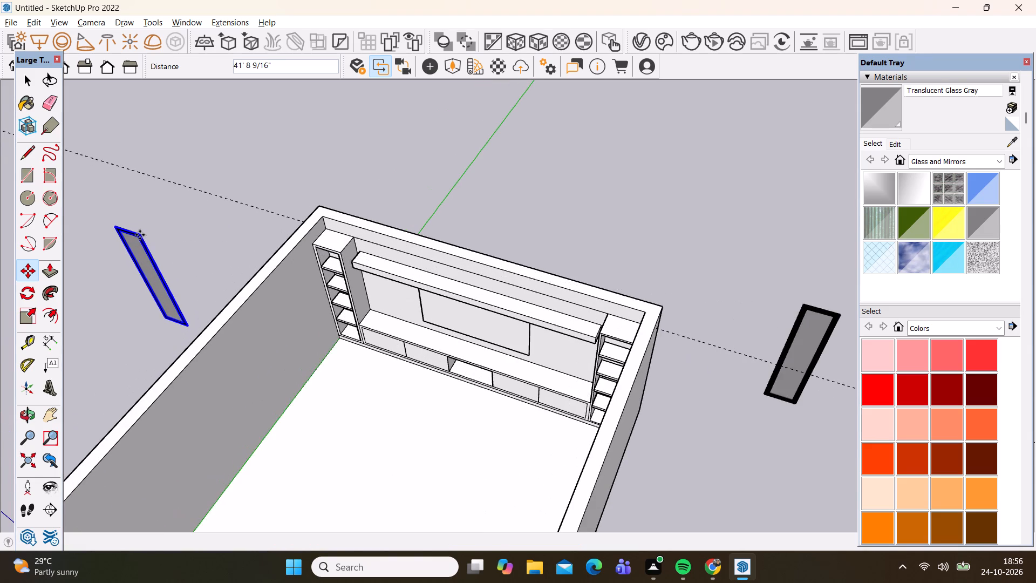
Move the copied door by its rear upper corner nearest the TV onto the matching front top corner of the left shelf tower.
scroll(132, 244, up, 20)
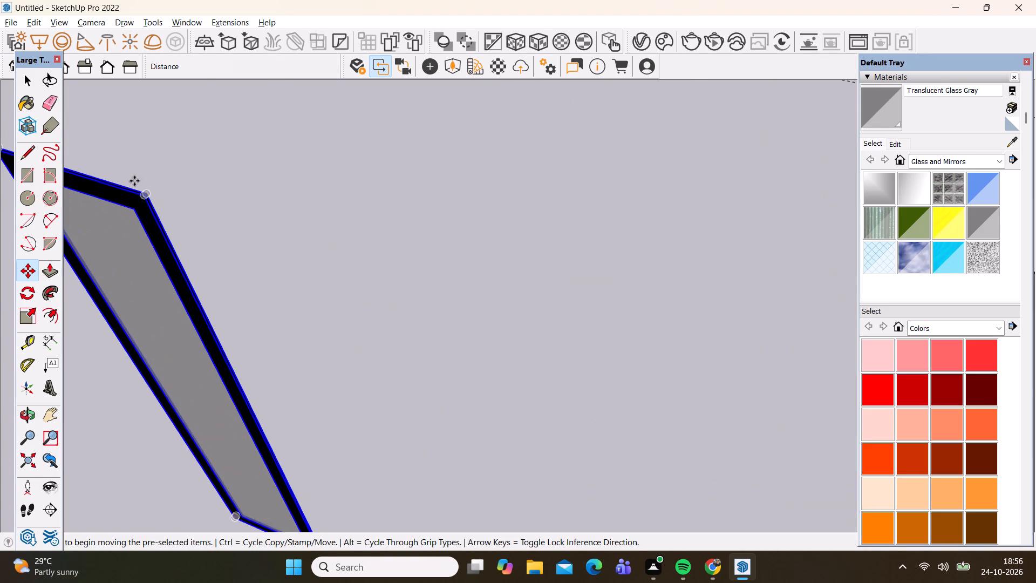
scroll(134, 181, up, 3)
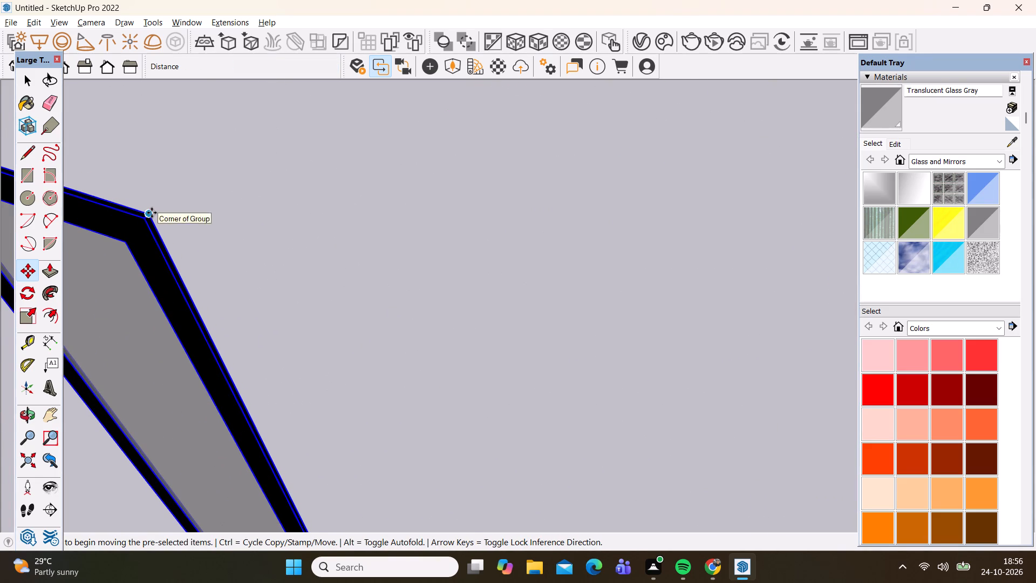
click(149, 213)
scroll(123, 296, down, 10)
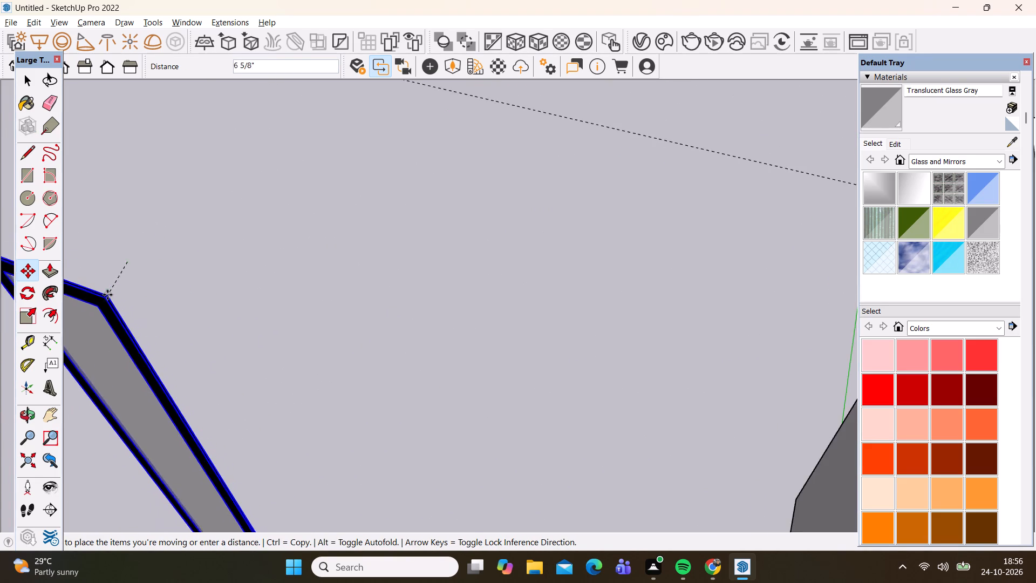
scroll(107, 295, down, 15)
scroll(372, 308, up, 3)
scroll(487, 294, up, 2)
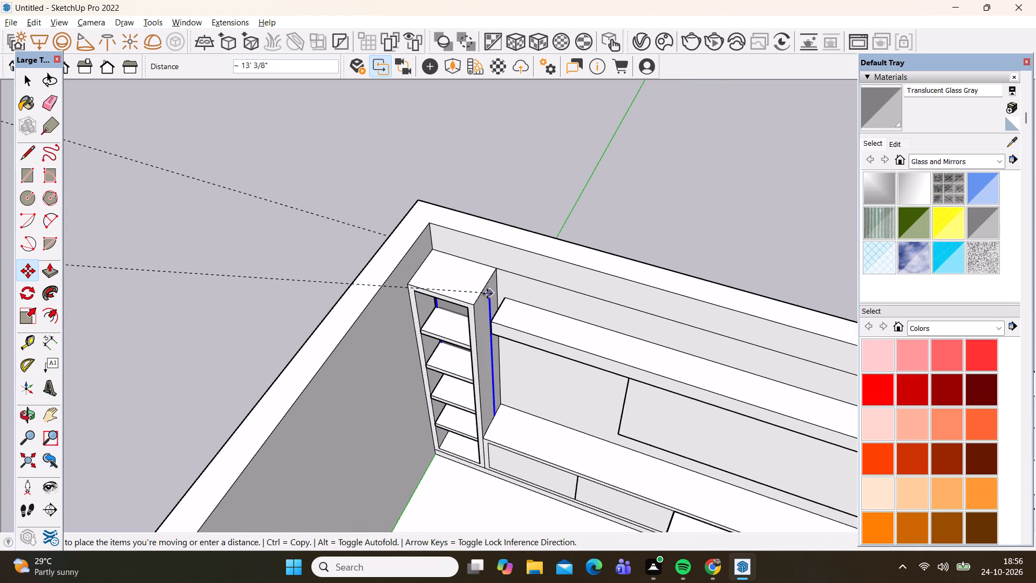
scroll(487, 294, up, 1)
scroll(434, 351, up, 10)
scroll(486, 282, up, 3)
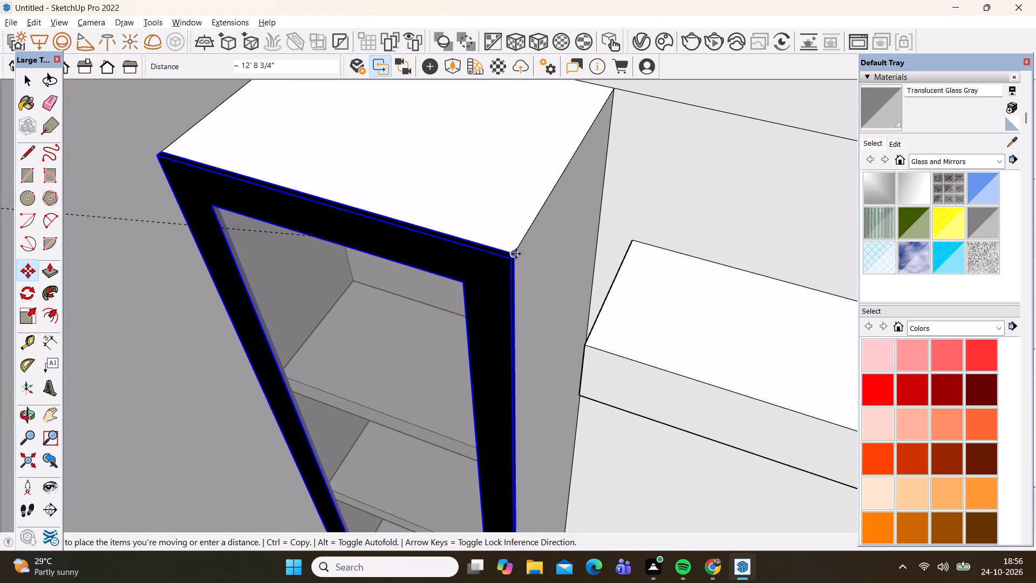
click(514, 254)
key(space)
Copy the left tower's door 18' 4 1/4" across to the right shelf tower, aligning it with the tower's outer front top corner, and deselect it.
scroll(191, 239, down, 2)
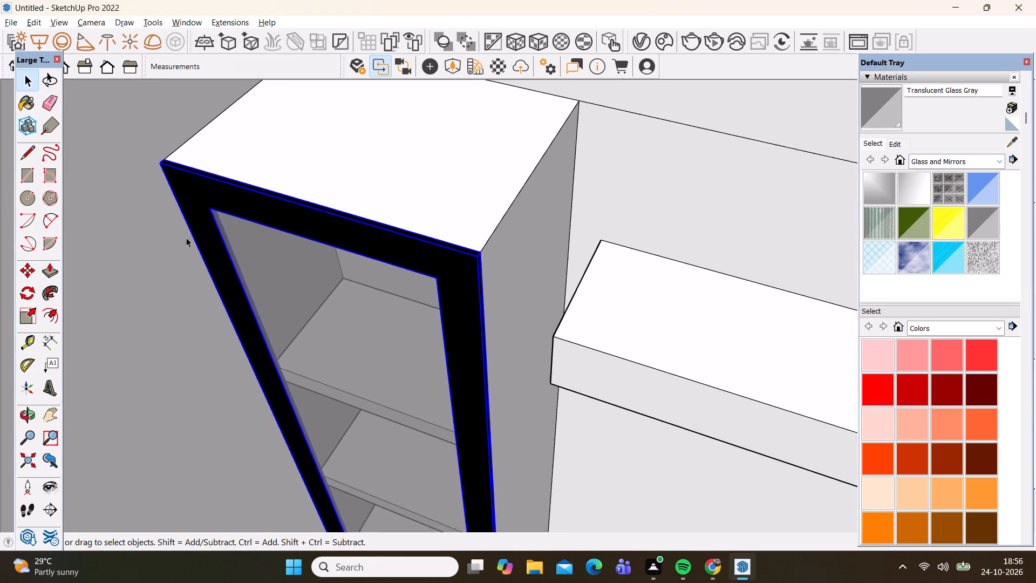
scroll(186, 238, down, 20)
scroll(186, 238, down, 4)
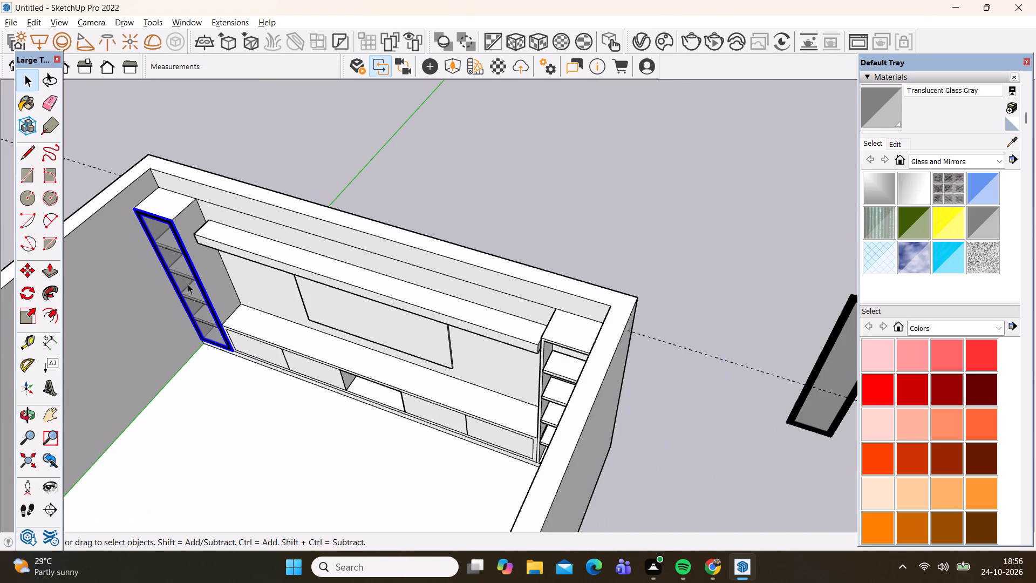
scroll(224, 355, down, 1)
middle_drag(224, 355, 336, 243)
scroll(174, 268, up, 3)
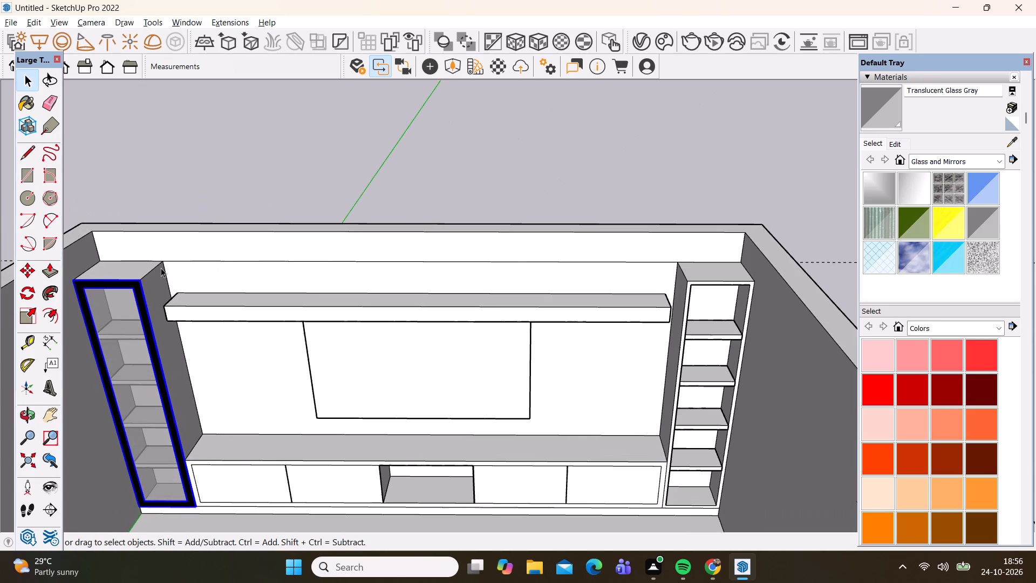
click(244, 166)
click(141, 296)
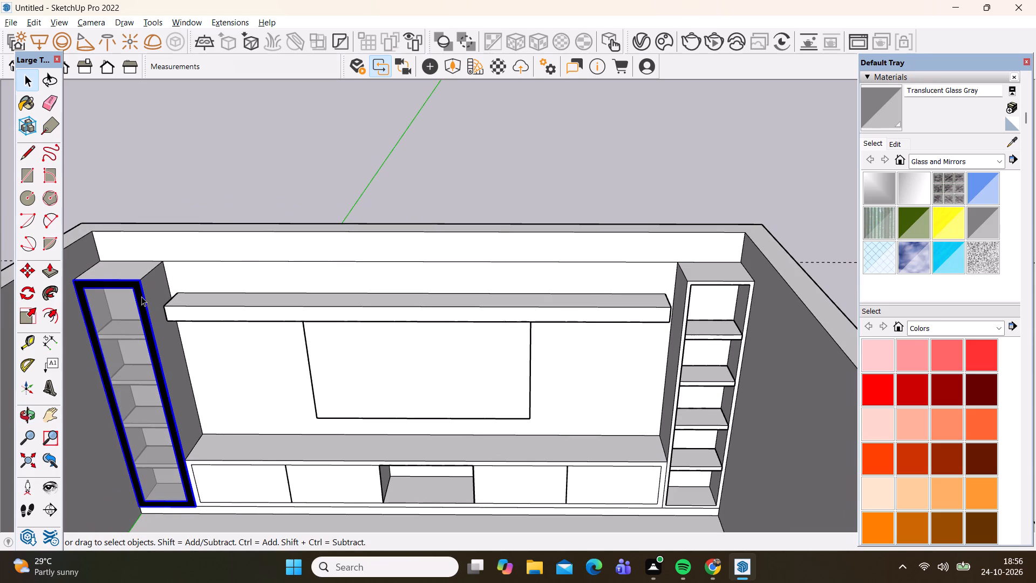
scroll(141, 295, up, 6)
key(m)
scroll(140, 273, up, 5)
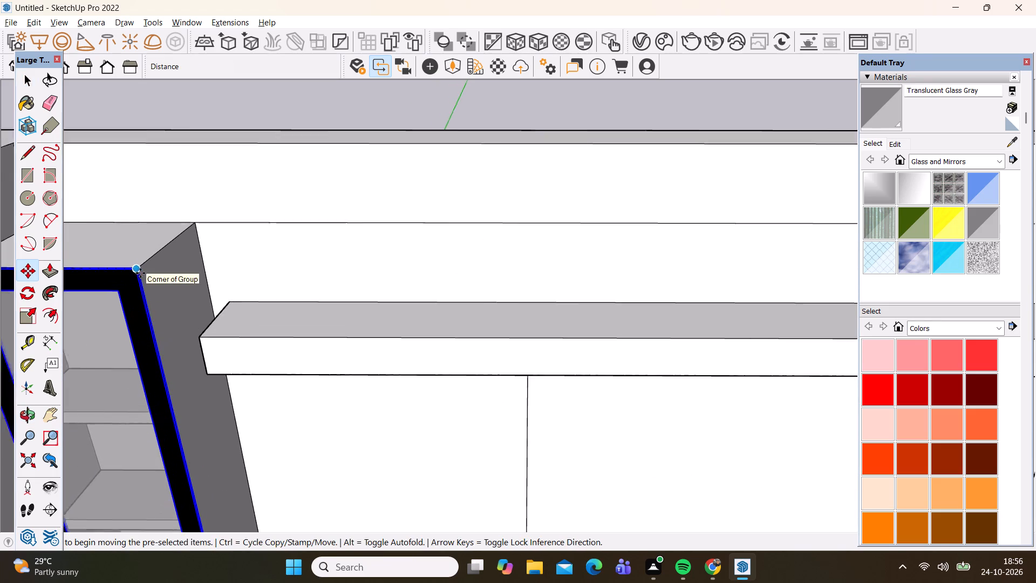
scroll(140, 273, up, 18)
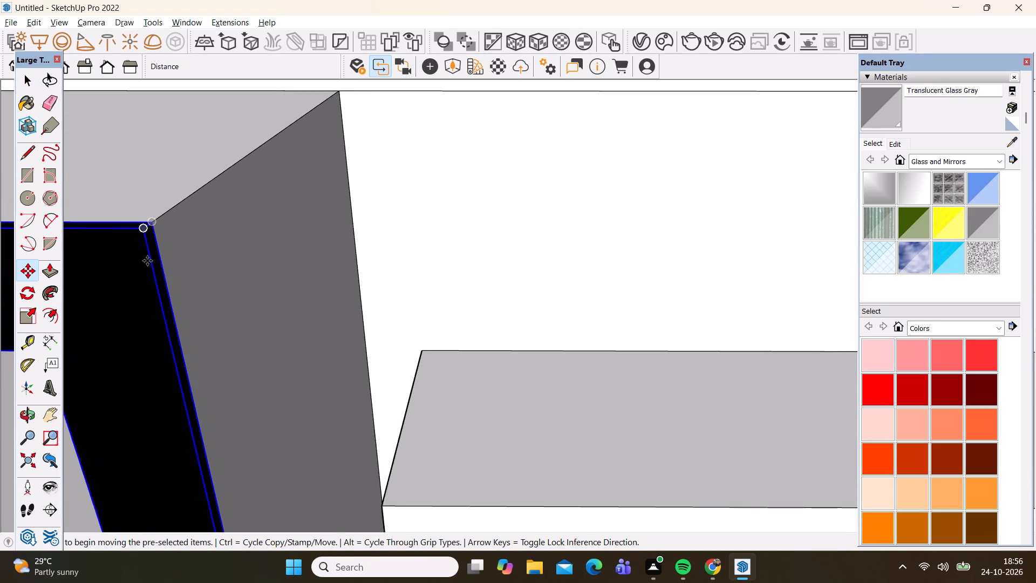
scroll(147, 261, up, 4)
scroll(162, 208, up, 4)
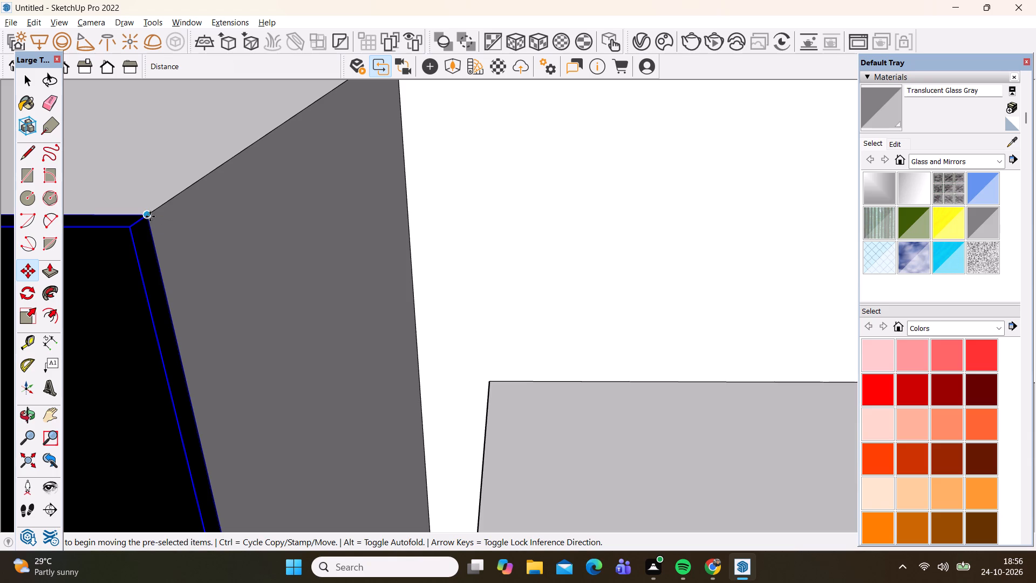
click(147, 216)
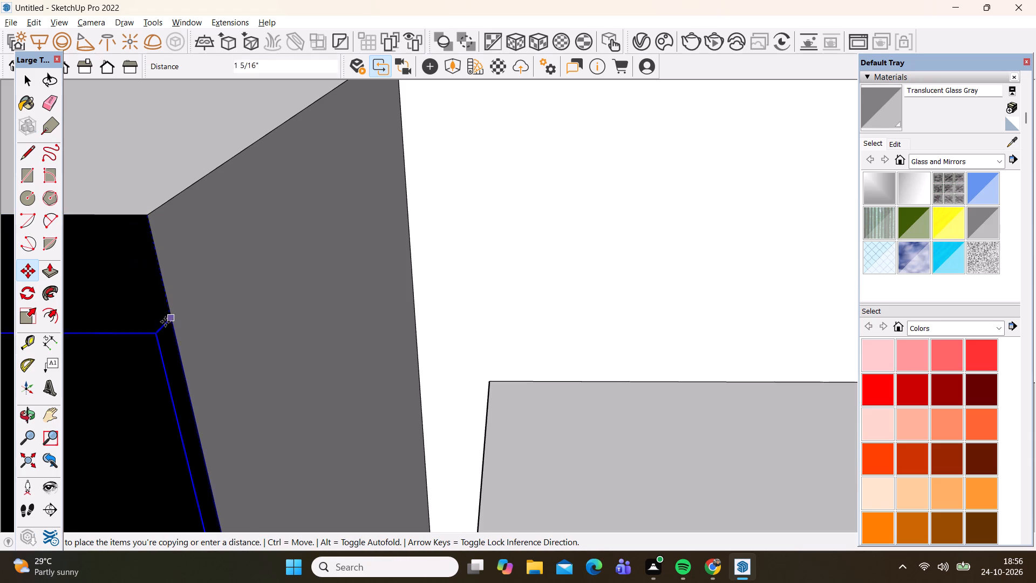
scroll(179, 214, down, 8)
scroll(104, 230, down, 11)
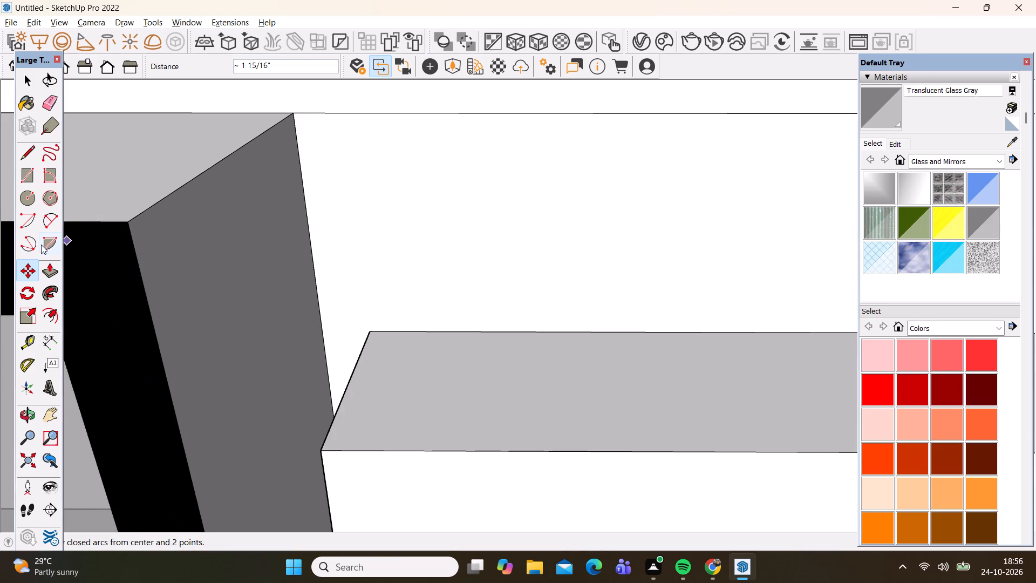
scroll(41, 245, down, 6)
scroll(133, 163, down, 18)
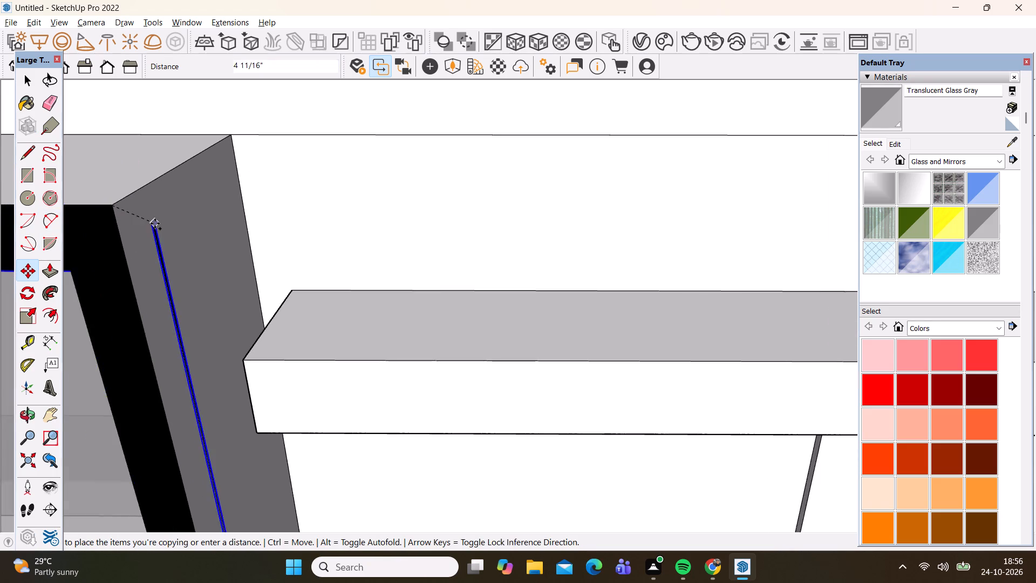
scroll(155, 223, down, 20)
scroll(155, 223, down, 7)
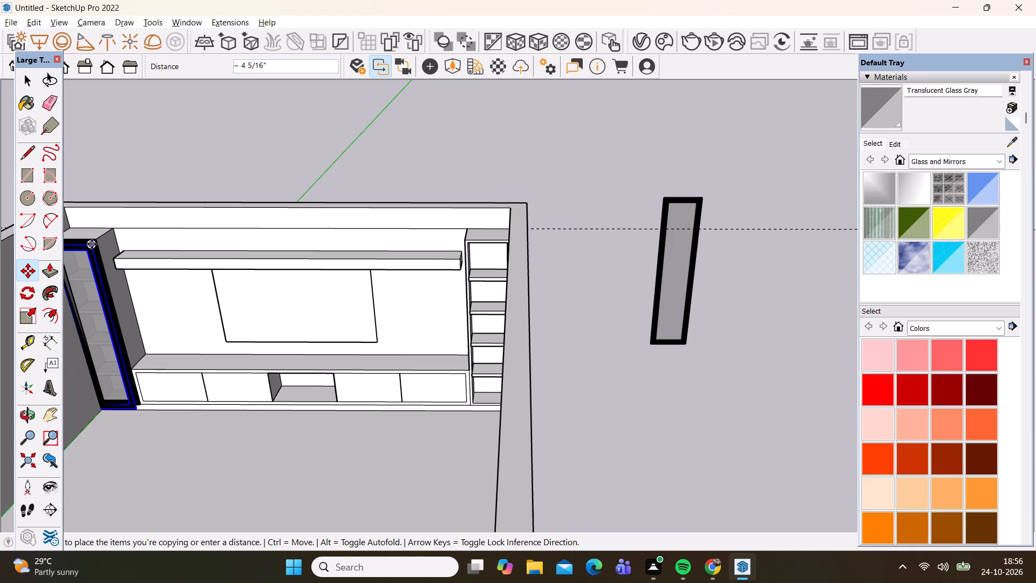
scroll(374, 267, up, 4)
scroll(557, 232, up, 16)
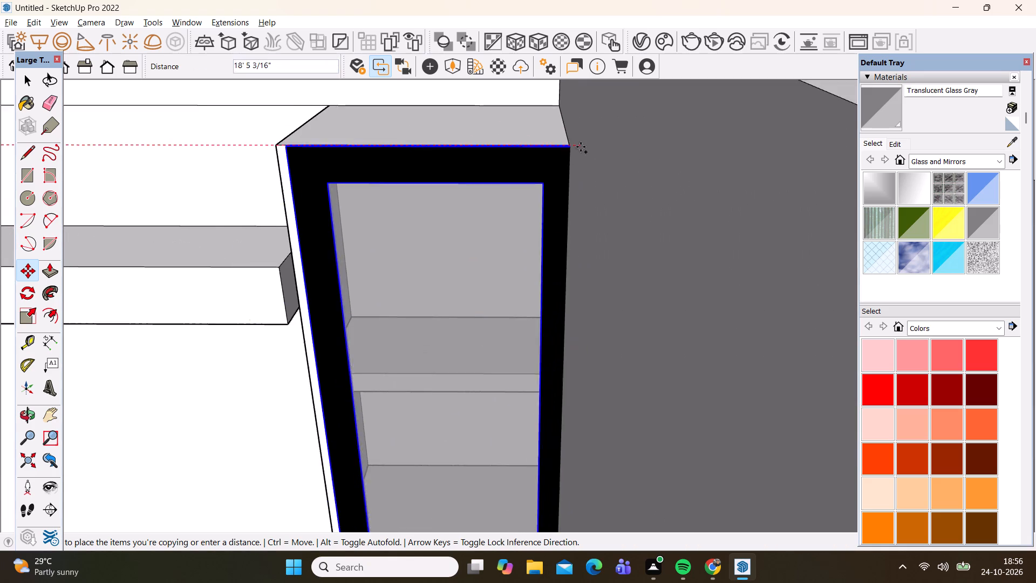
scroll(581, 147, up, 2)
middle_drag(580, 148, 554, 308)
scroll(560, 296, down, 8)
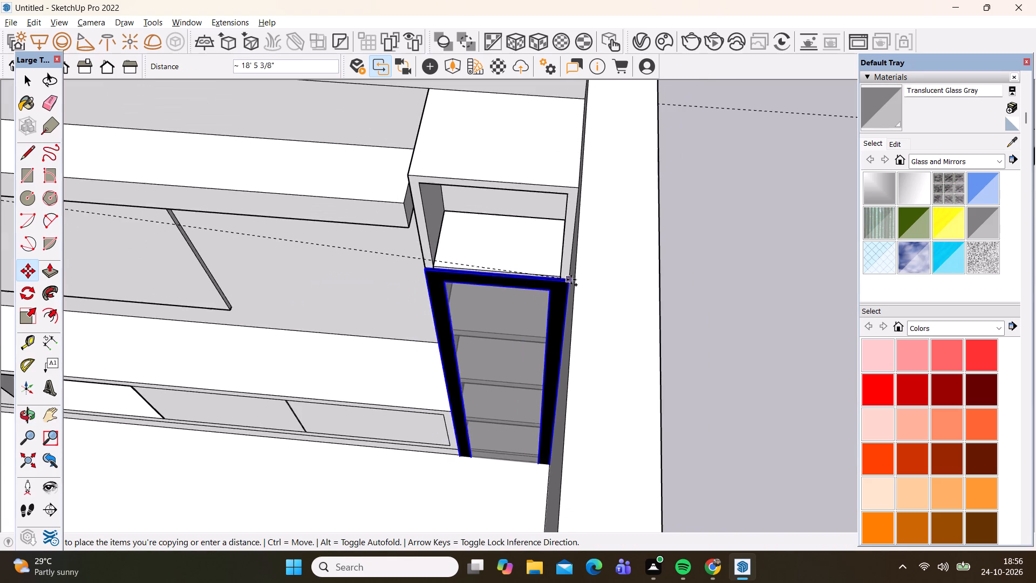
scroll(554, 212, up, 4)
scroll(594, 192, up, 4)
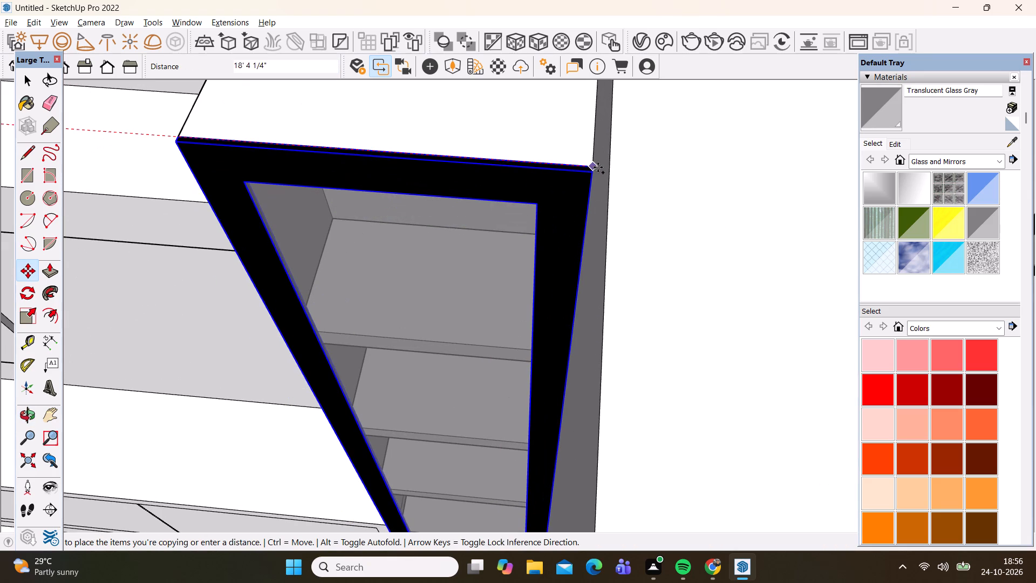
click(594, 169)
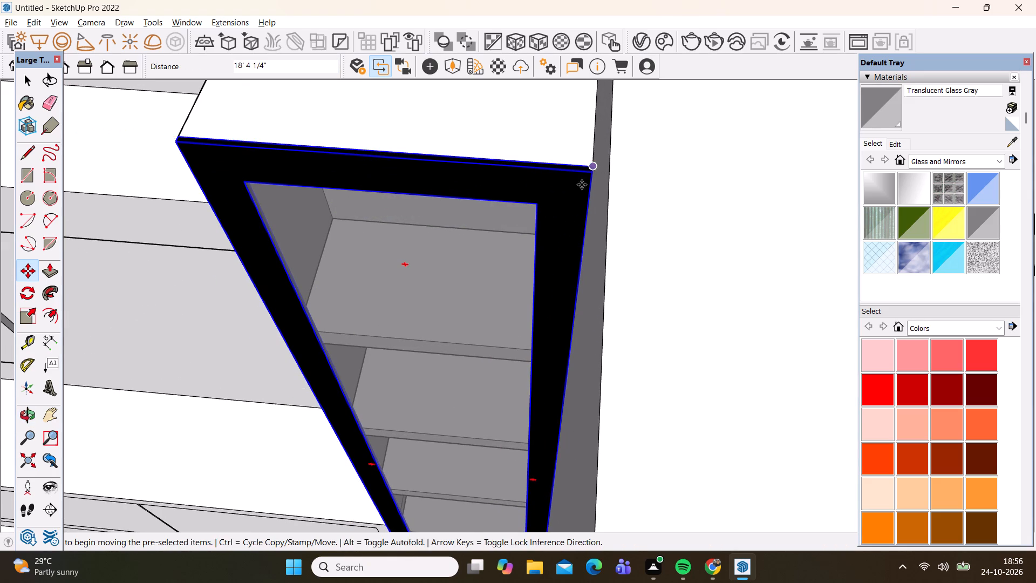
scroll(487, 253, down, 9)
middle_drag(345, 496, 435, 361)
scroll(435, 361, down, 7)
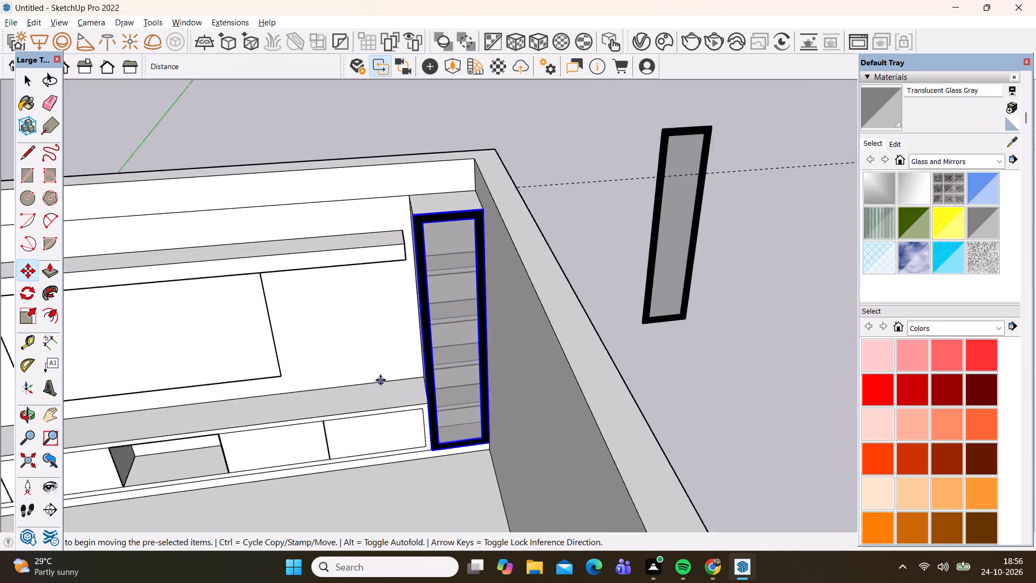
scroll(380, 380, down, 4)
key(space)
click(424, 166)
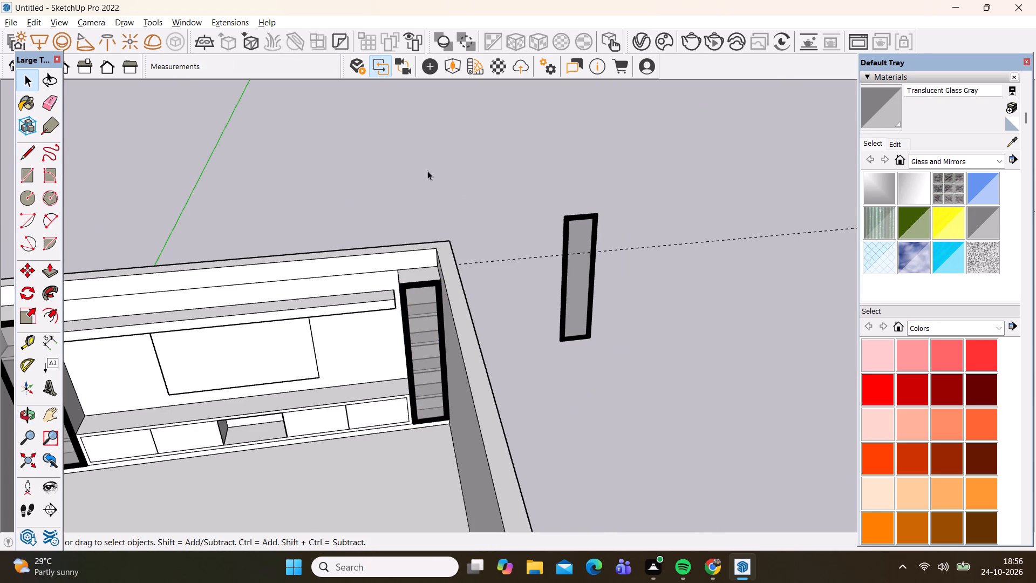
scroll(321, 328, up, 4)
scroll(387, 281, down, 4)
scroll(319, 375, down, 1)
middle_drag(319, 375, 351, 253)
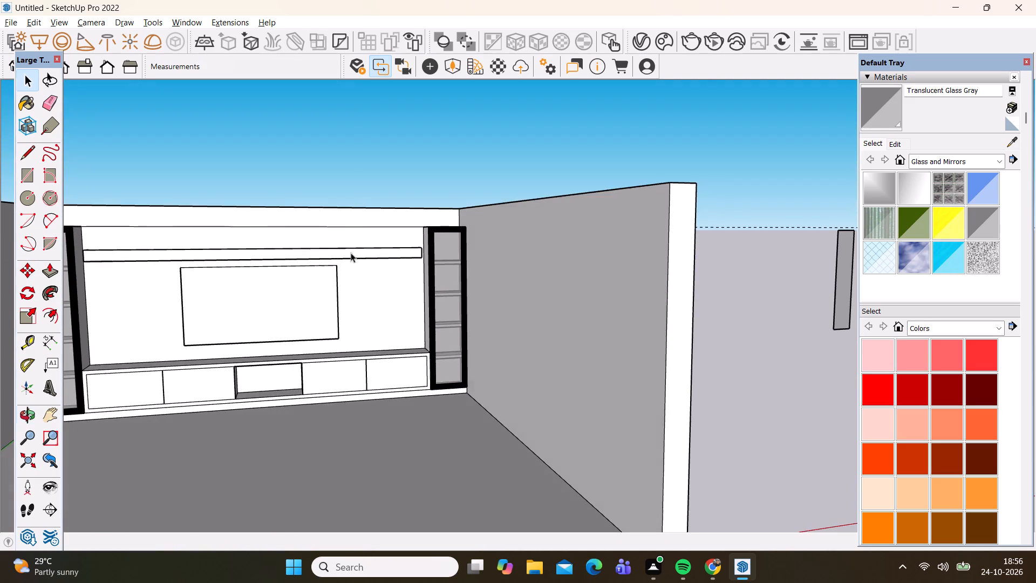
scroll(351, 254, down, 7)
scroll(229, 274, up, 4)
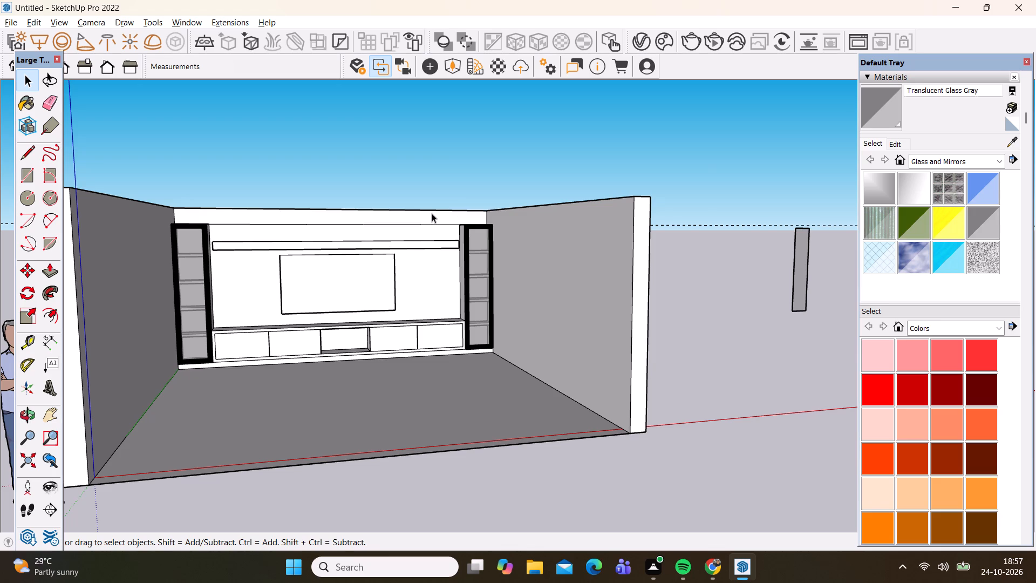
Open the room group that contains the TV wall unit for editing.
scroll(253, 283, up, 5)
scroll(401, 174, down, 7)
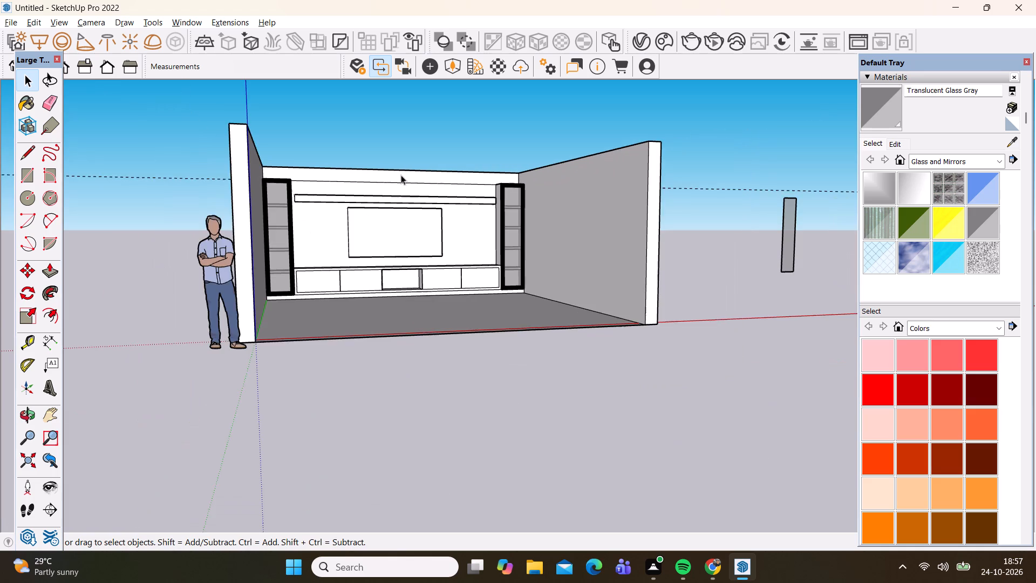
middle_drag(358, 233, 328, 354)
scroll(421, 115, up, 3)
scroll(355, 242, up, 5)
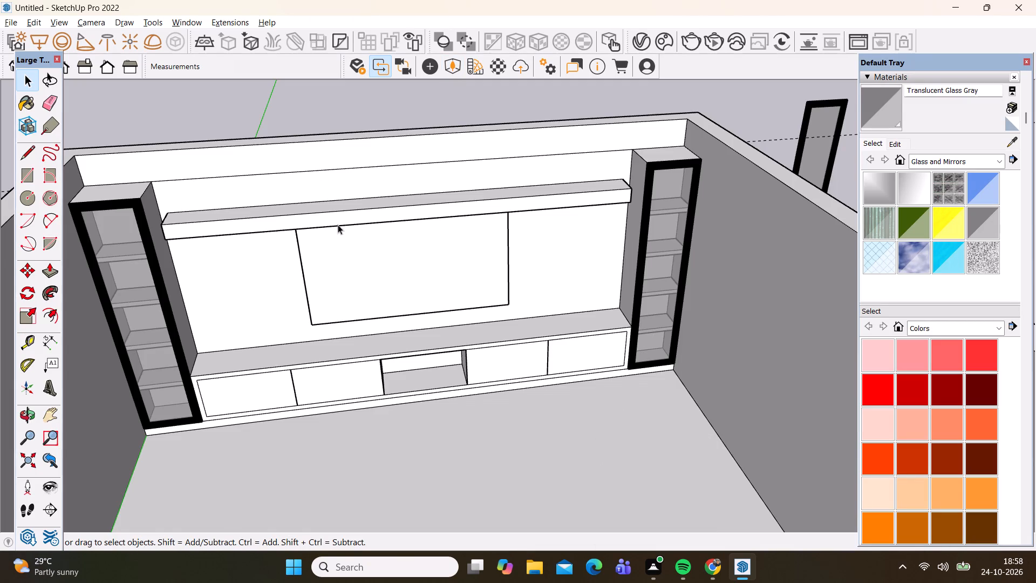
scroll(284, 218, up, 6)
click(294, 218)
triple_click(294, 217)
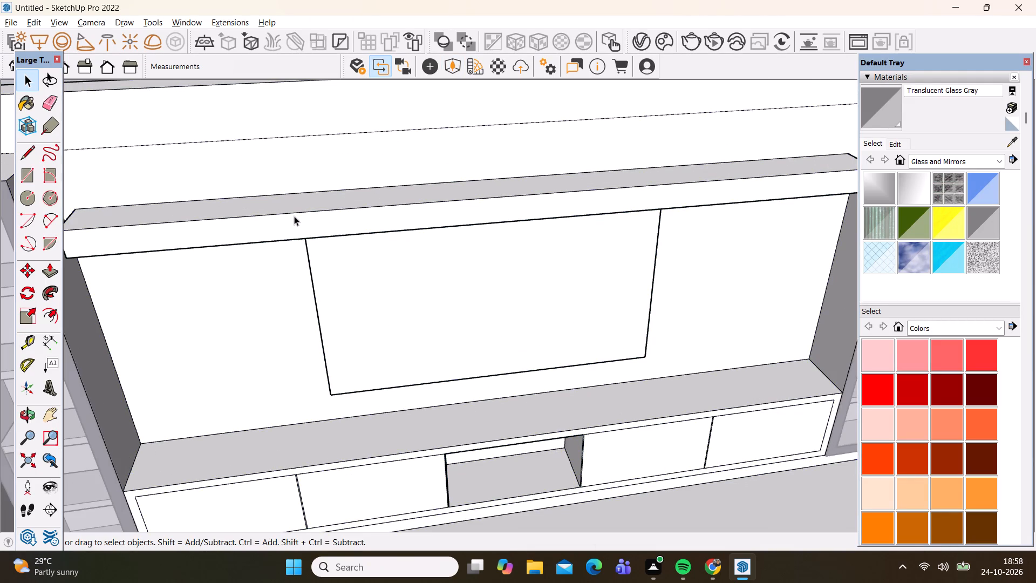
scroll(397, 171, down, 7)
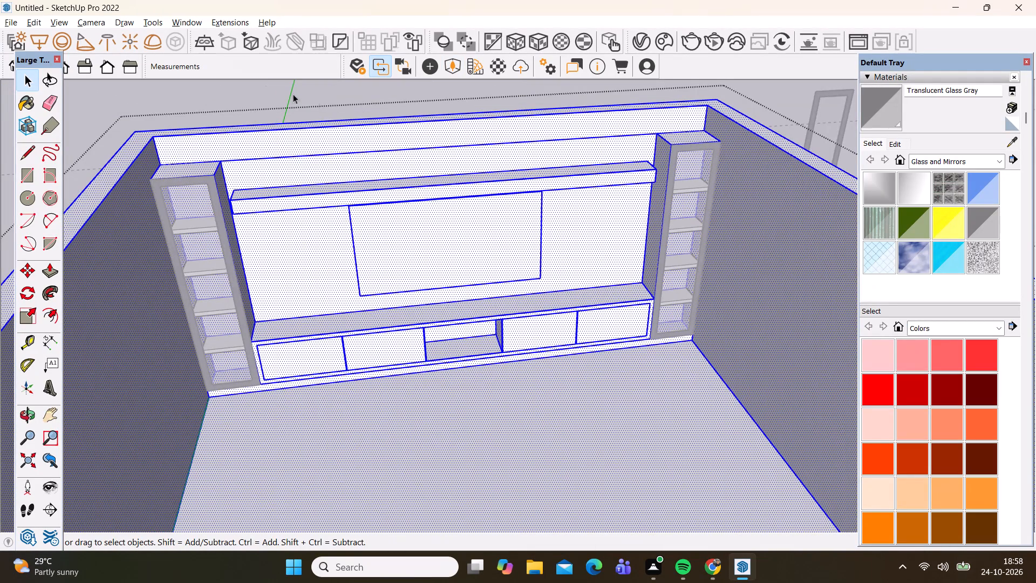
click(234, 85)
double_click(185, 139)
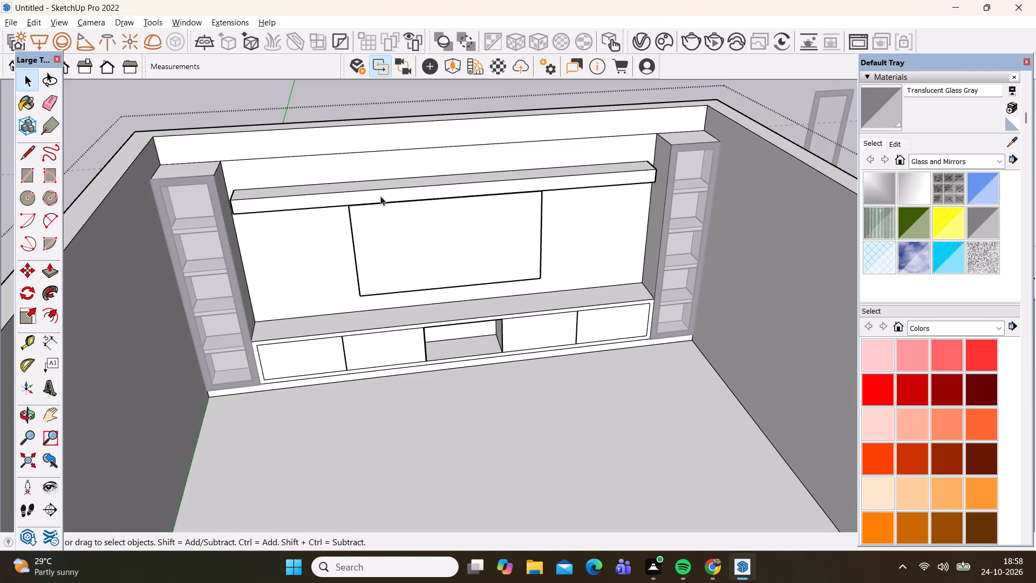
Paint the front and top faces of the long shelf above the TV with Wood Cherry Original from the Wood materials.
click(380, 196)
scroll(970, 334, down, 5)
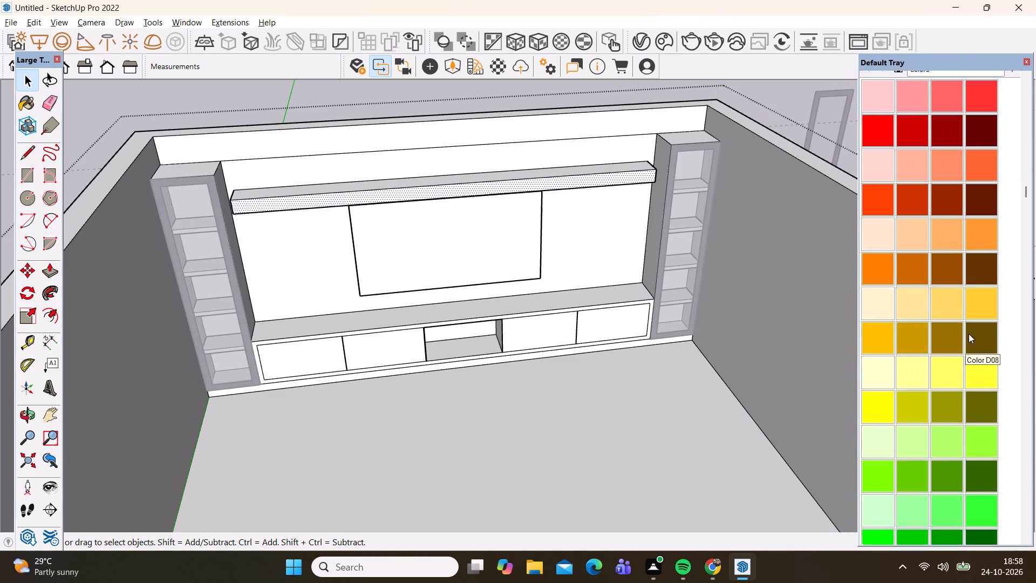
scroll(969, 334, down, 8)
scroll(964, 332, up, 9)
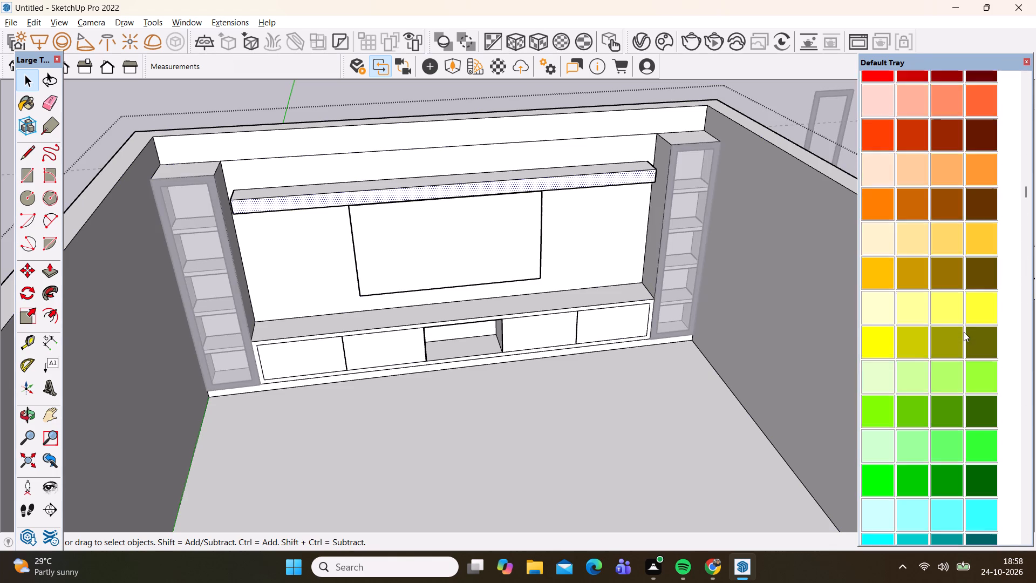
scroll(964, 332, up, 4)
click(930, 330)
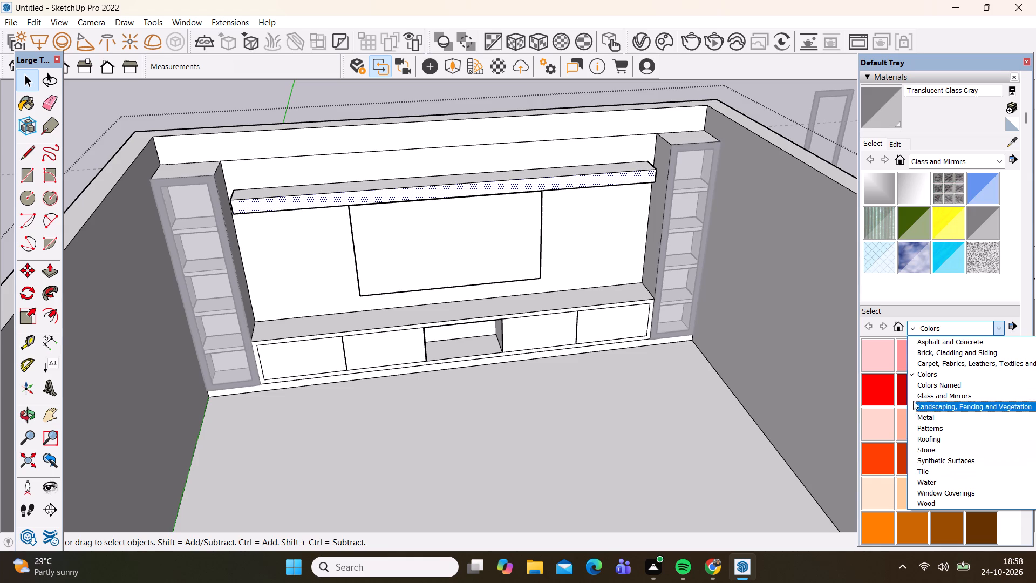
click(921, 500)
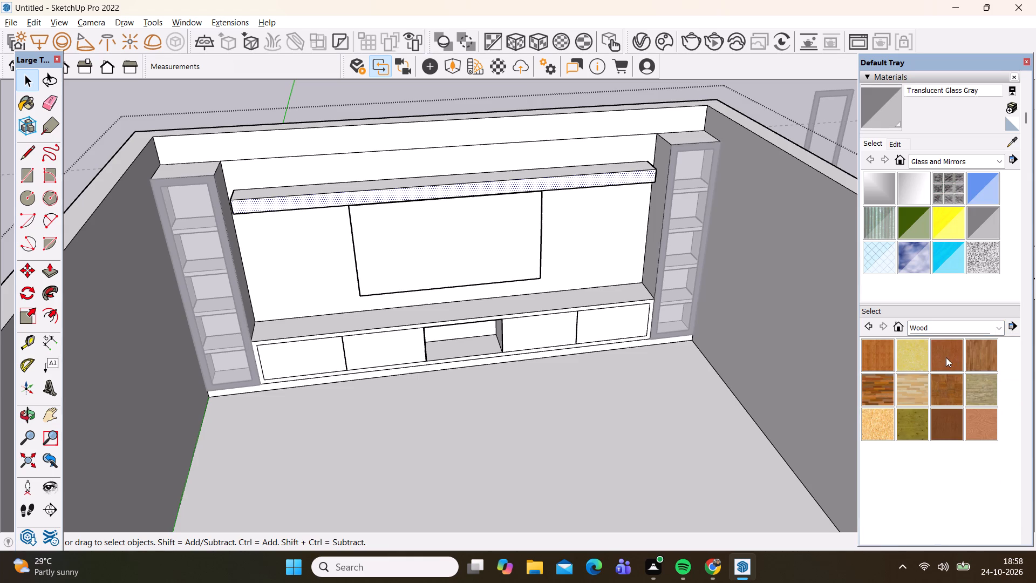
click(946, 357)
scroll(199, 187, up, 3)
scroll(279, 219, up, 7)
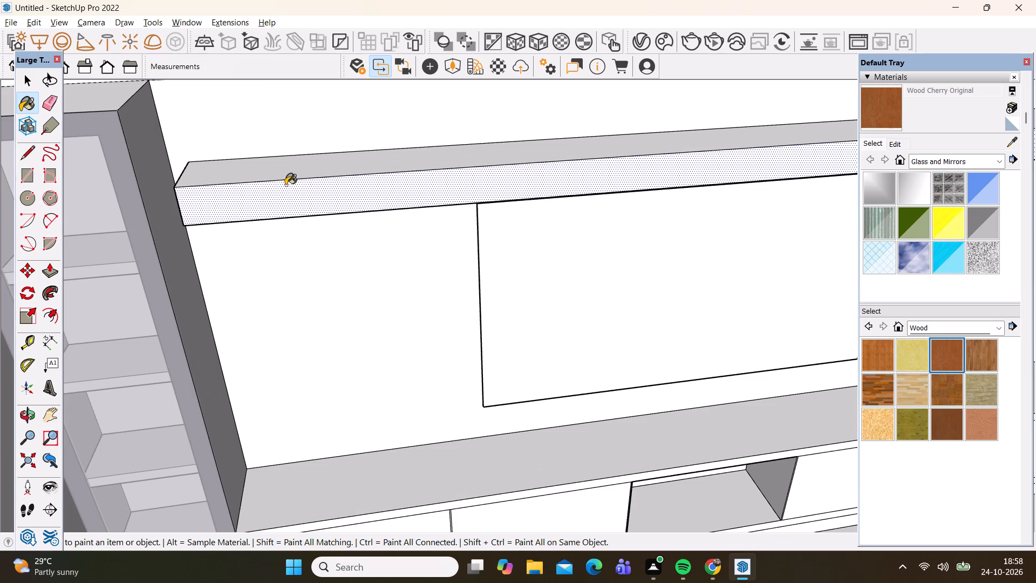
click(285, 185)
click(285, 176)
Paint both end faces of the long shelf above the TV with Wood Cherry Original.
scroll(309, 171, down, 7)
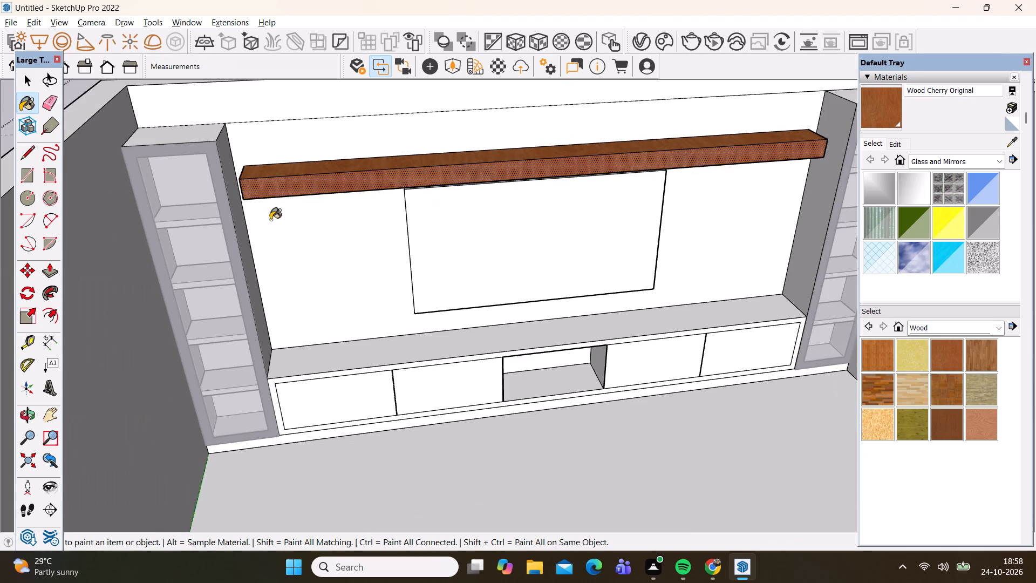
middle_drag(270, 219, 363, 279)
scroll(338, 162, down, 1)
scroll(287, 273, up, 4)
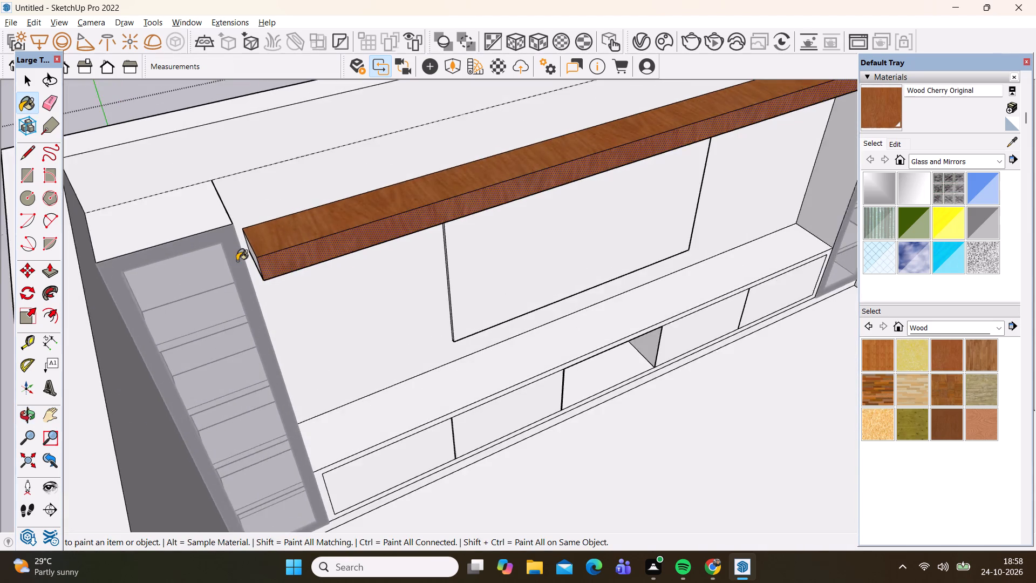
scroll(237, 261, up, 17)
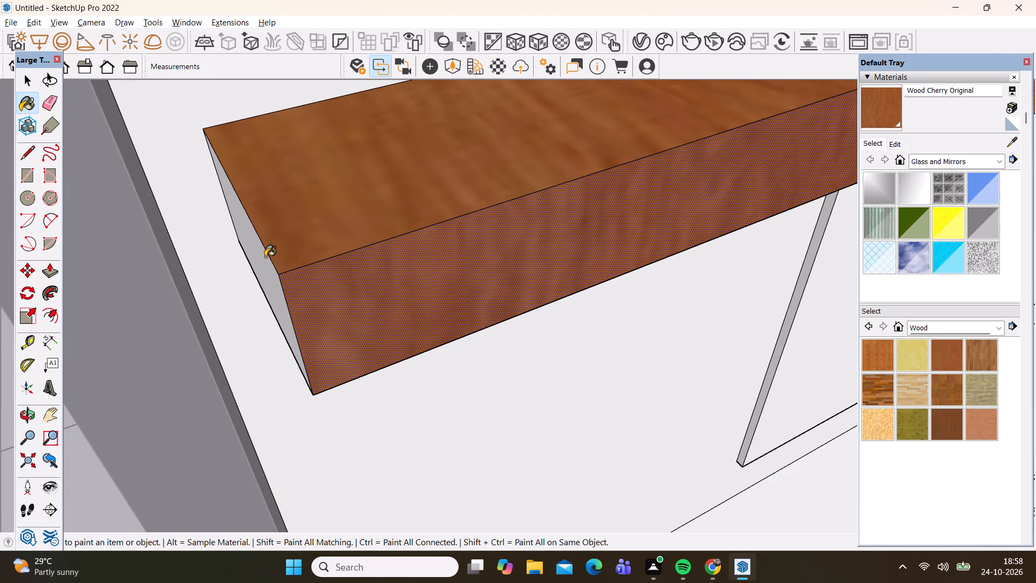
click(265, 257)
scroll(264, 257, down, 18)
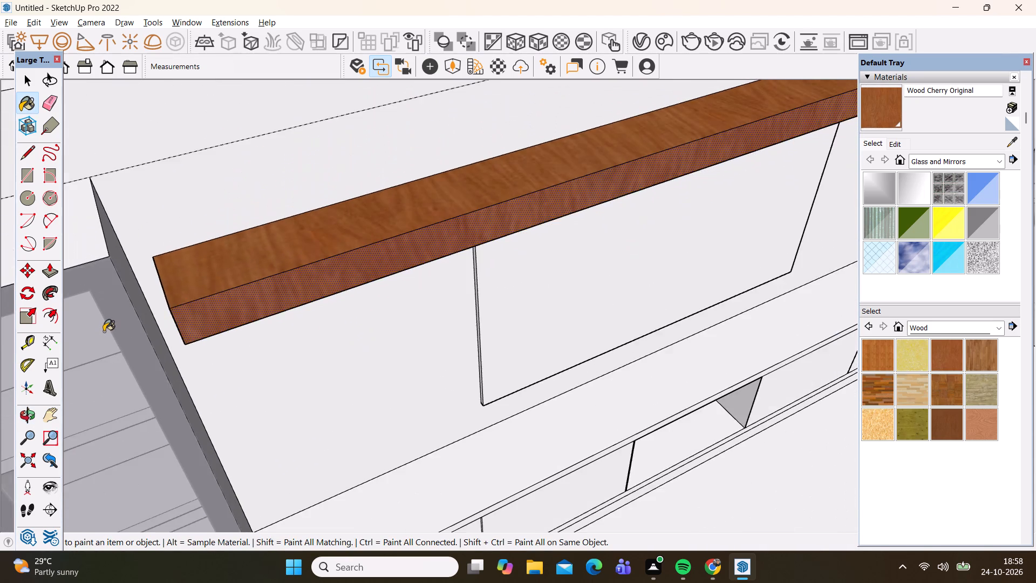
scroll(104, 331, down, 19)
scroll(459, 218, up, 3)
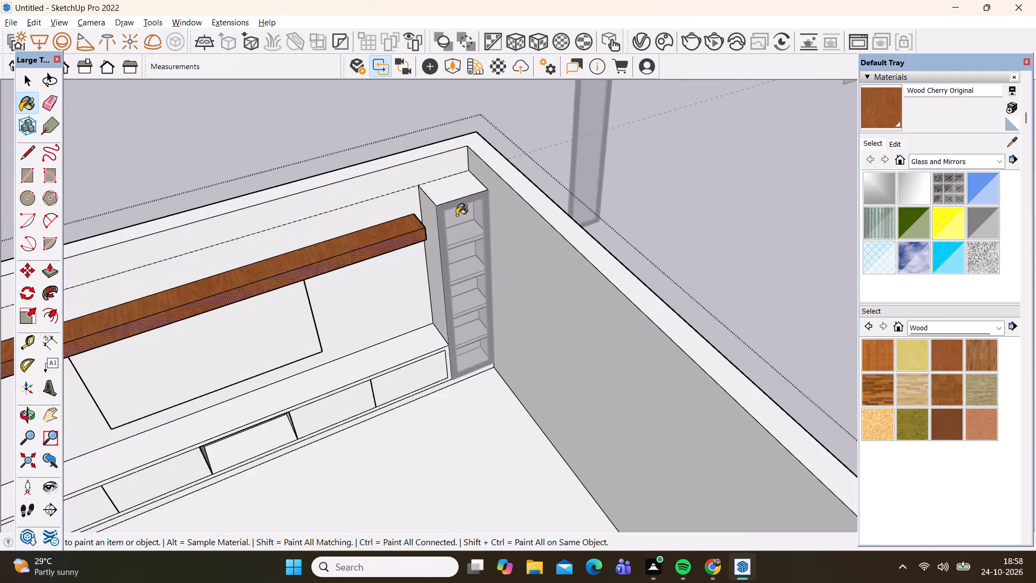
scroll(456, 215, up, 12)
middle_drag(458, 236, 281, 302)
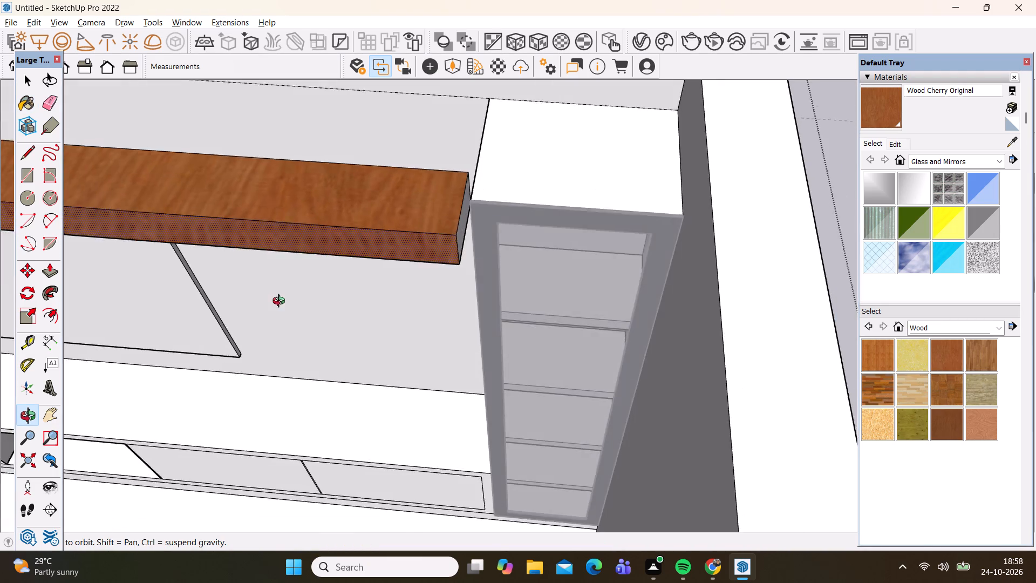
middle_drag(281, 302, 268, 375)
scroll(406, 266, up, 3)
scroll(481, 215, up, 9)
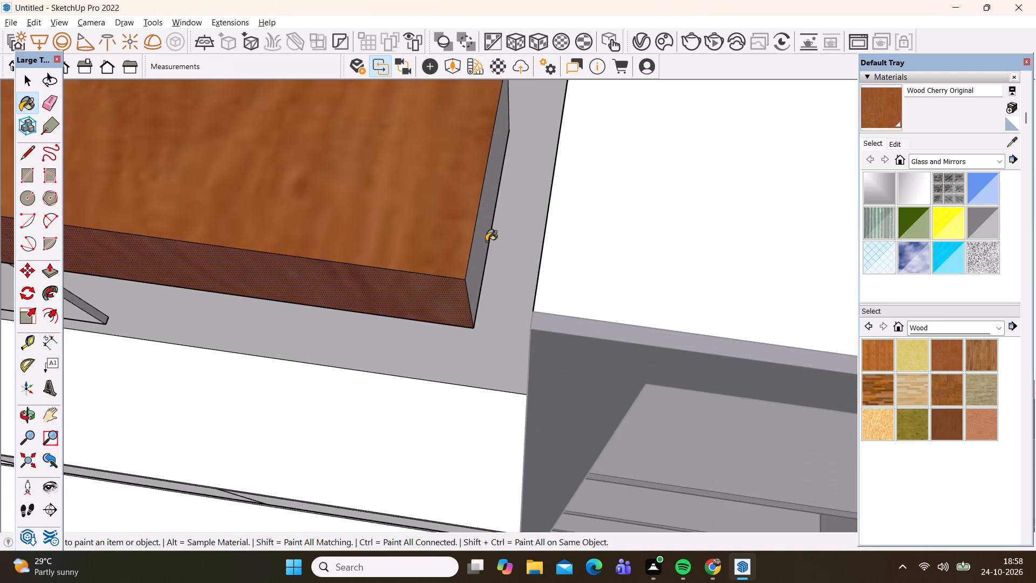
scroll(486, 241, up, 2)
click(477, 236)
Paint the top surface of the low TV cabinet with Wood Cherry Original.
scroll(495, 229, down, 12)
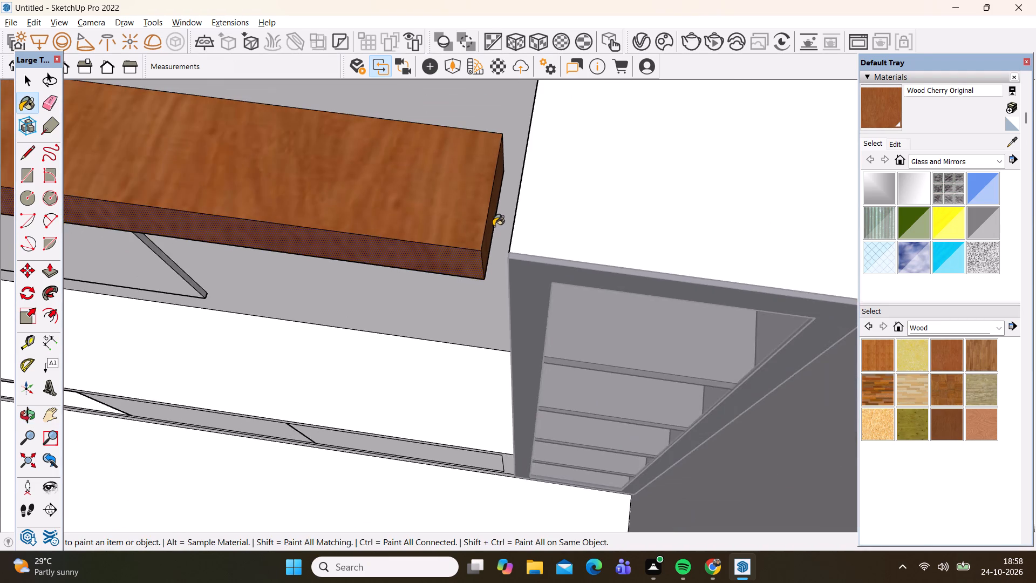
scroll(493, 226, down, 17)
middle_drag(420, 372, 514, 175)
scroll(434, 361, down, 1)
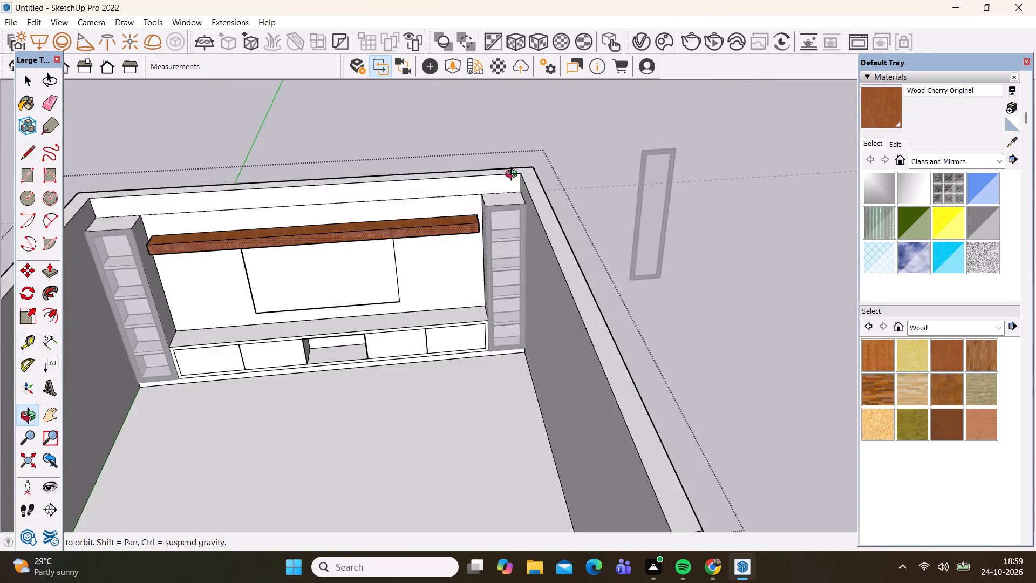
middle_drag(514, 175, 509, 116)
scroll(343, 419, up, 3)
scroll(340, 361, up, 7)
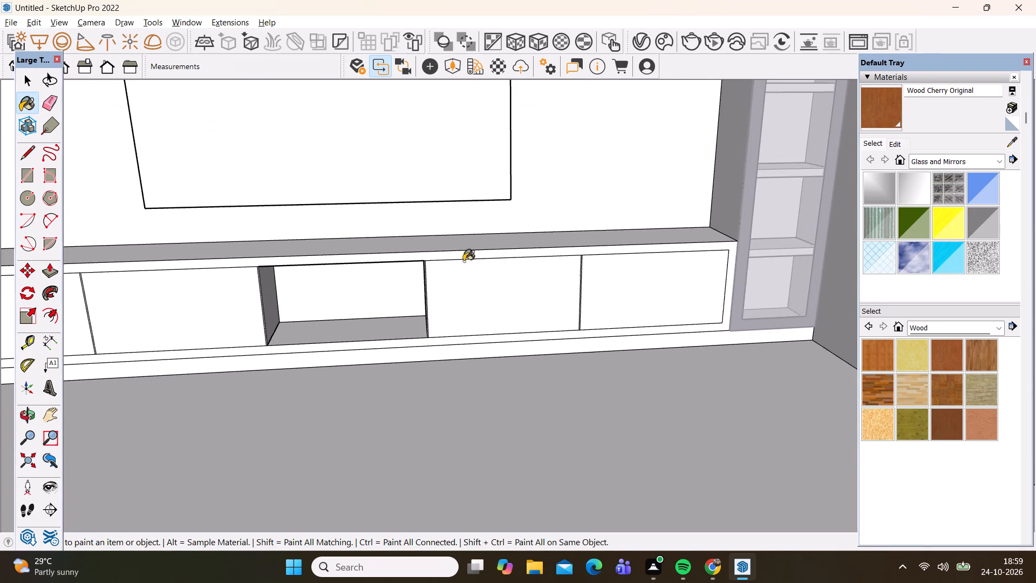
scroll(517, 239, down, 7)
scroll(270, 249, up, 3)
scroll(233, 274, up, 3)
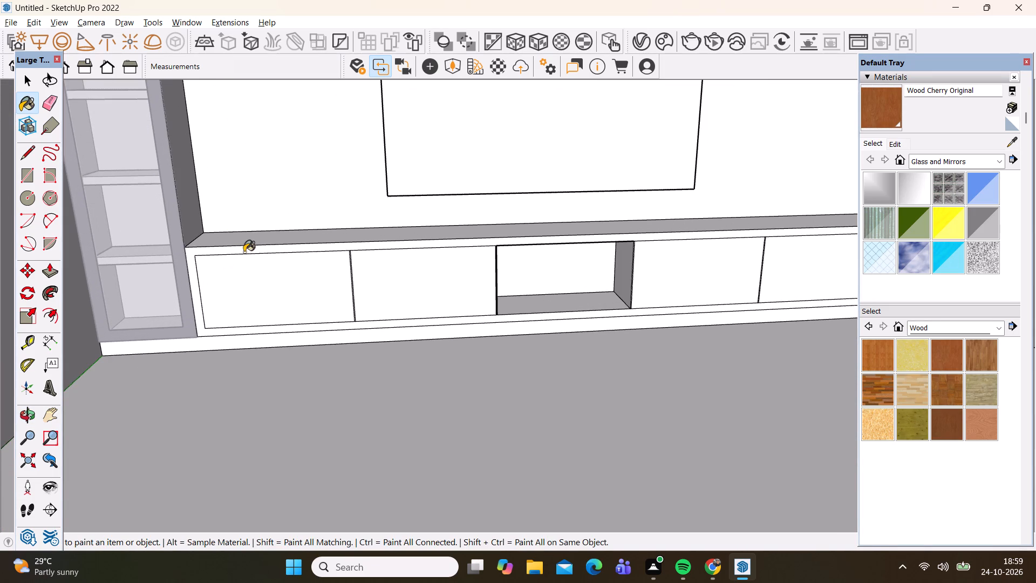
click(255, 241)
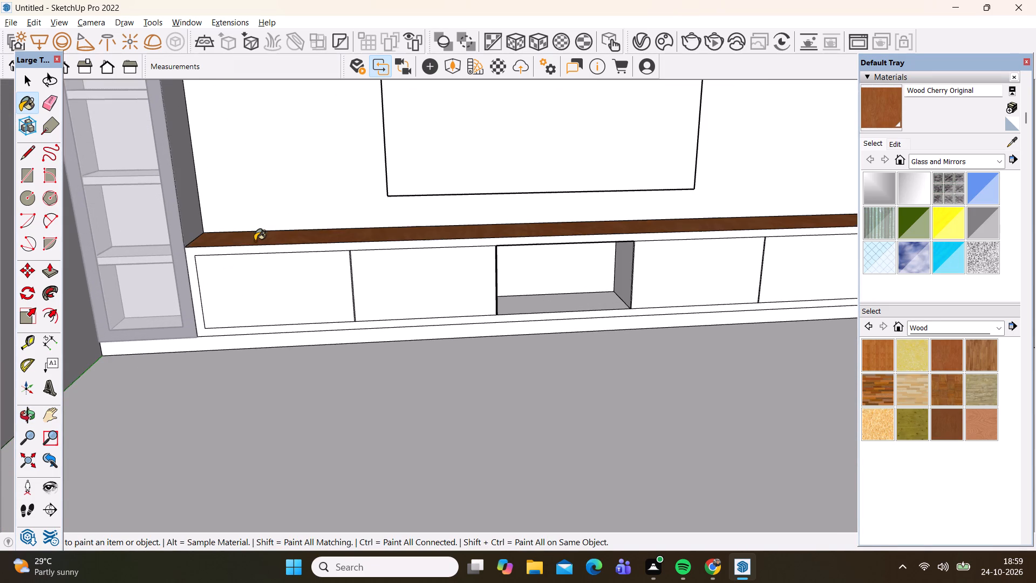
Paint the front border around the low cabinet's doors with Wood Cherry Original.
scroll(242, 253, down, 7)
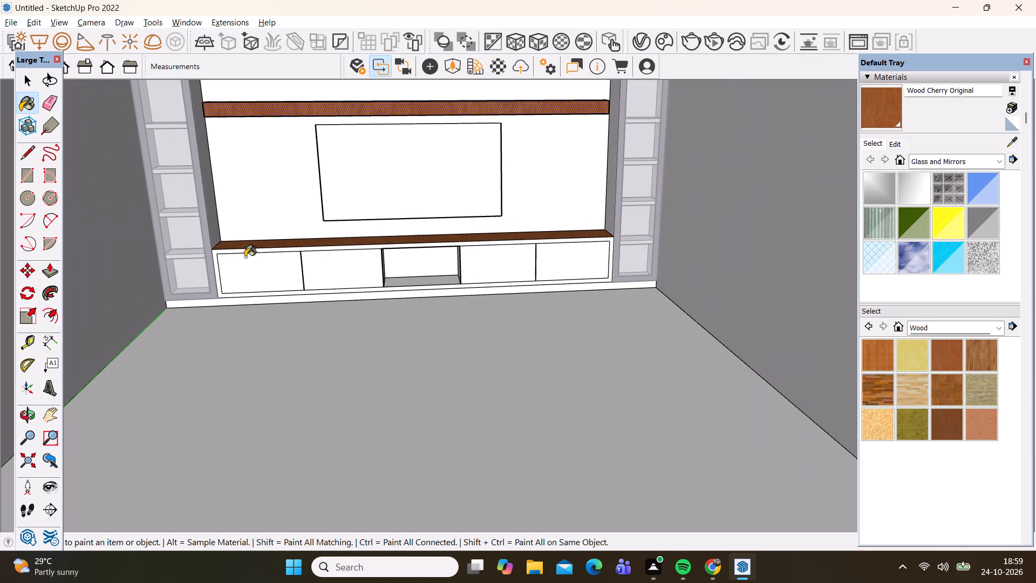
scroll(560, 301, up, 5)
middle_drag(534, 334, 520, 319)
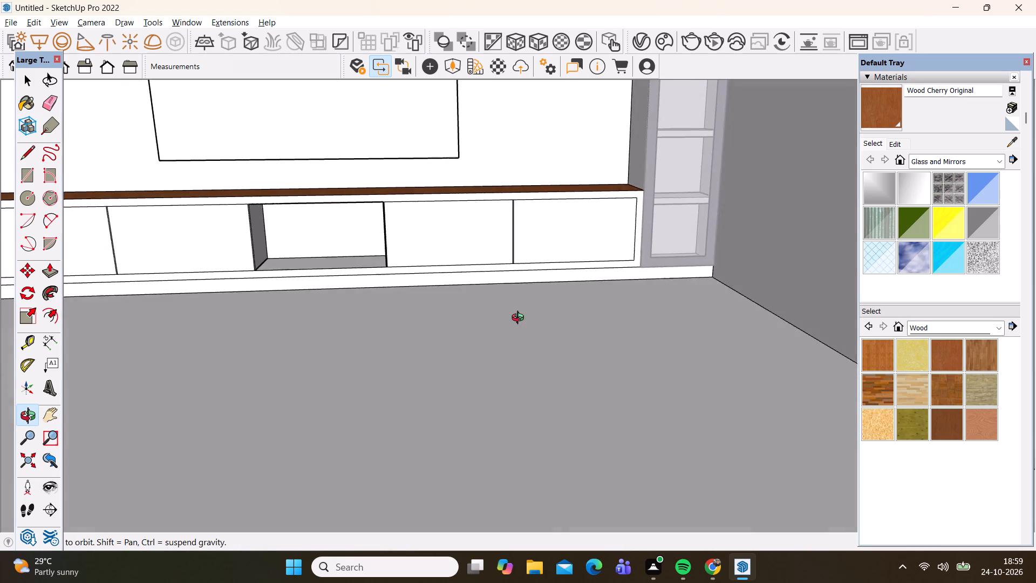
middle_drag(520, 319, 515, 317)
scroll(466, 301, up, 2)
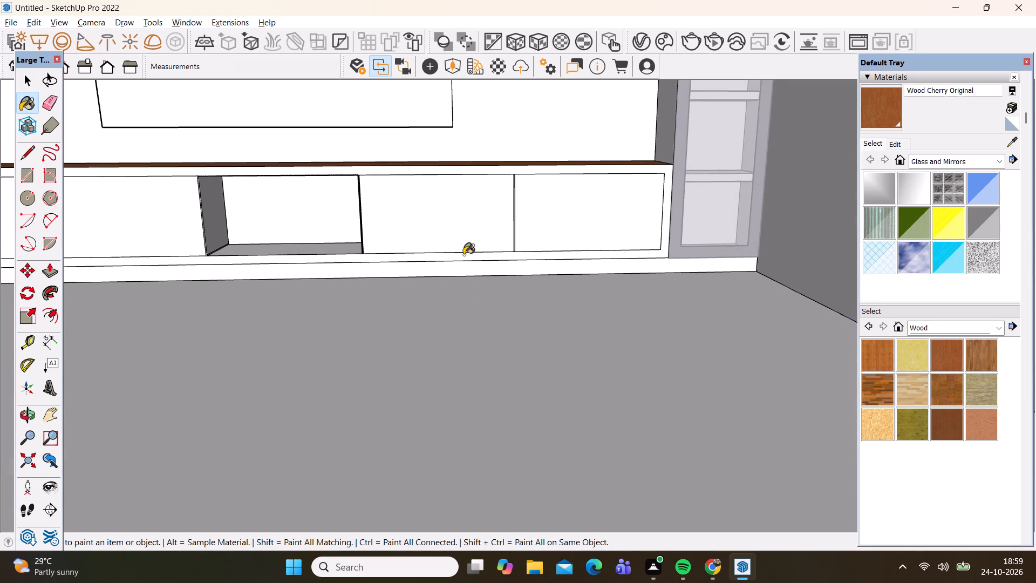
click(462, 257)
Draw a rectangle of about 3' 2 2/3" by 1' 7 5/8" across the front of the cabinet's open centre compartment, corner to corner.
scroll(719, 202, down, 6)
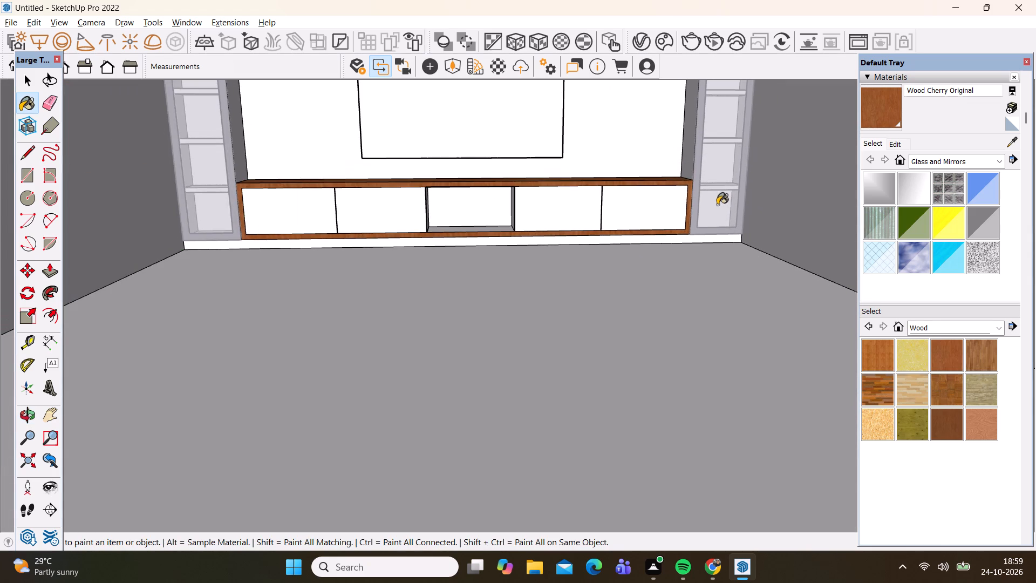
scroll(462, 205, up, 3)
key(space)
scroll(435, 204, up, 7)
middle_drag(429, 229, 427, 211)
key(r)
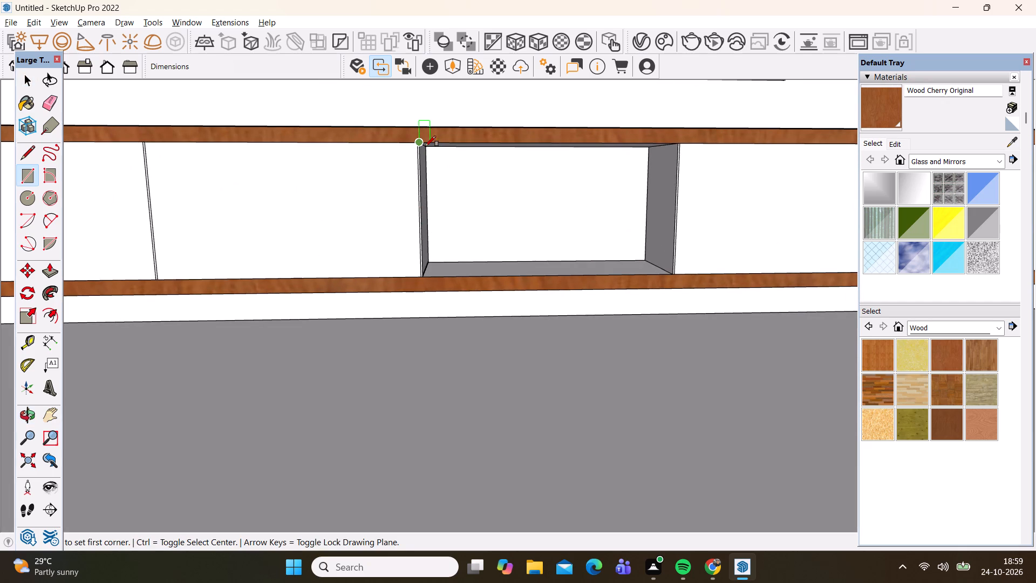
click(425, 145)
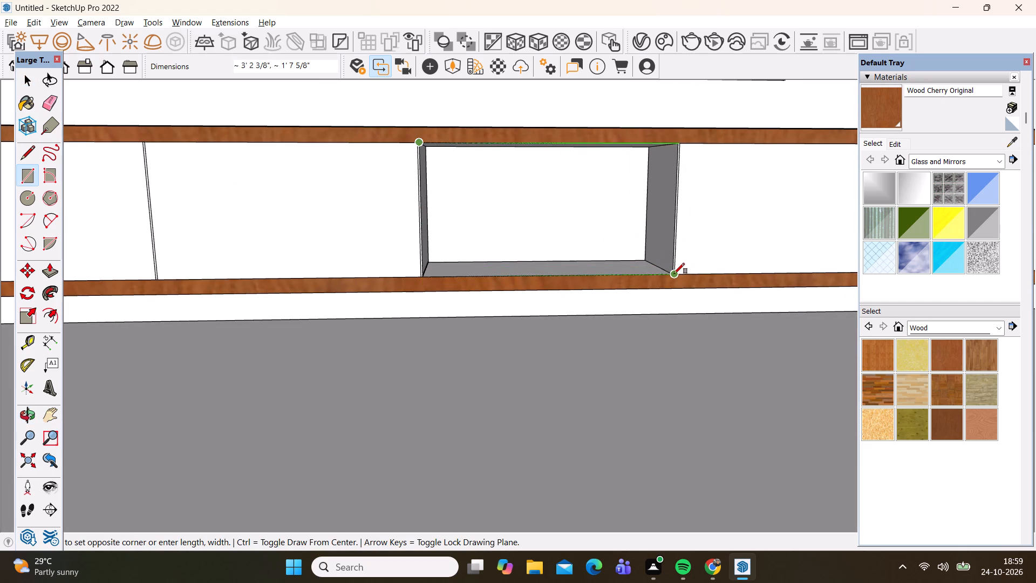
click(673, 274)
key(space)
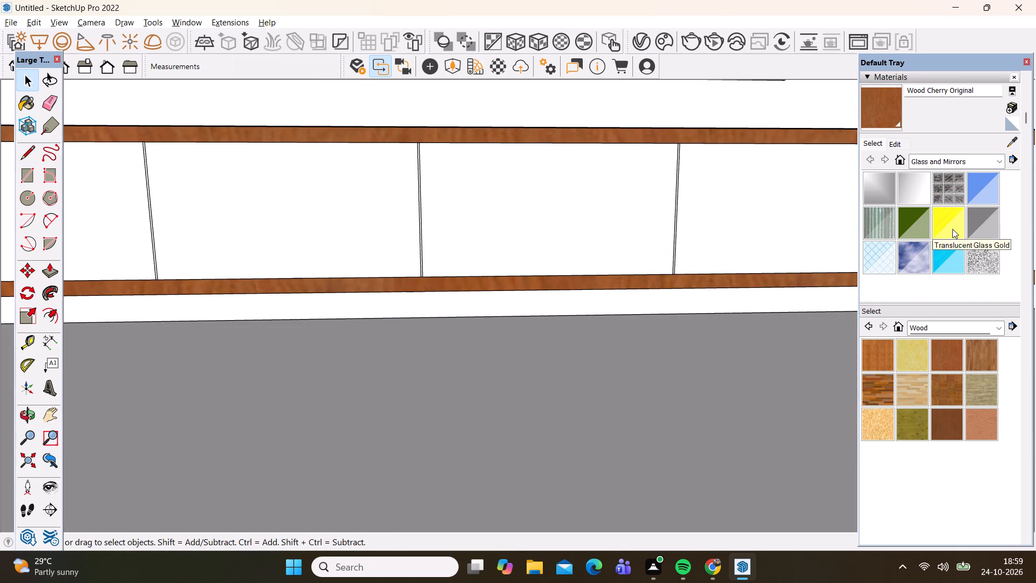
Paint the rectangle over the cabinet's centre compartment with Translucent Glass Gray.
click(989, 222)
click(621, 213)
key(space)
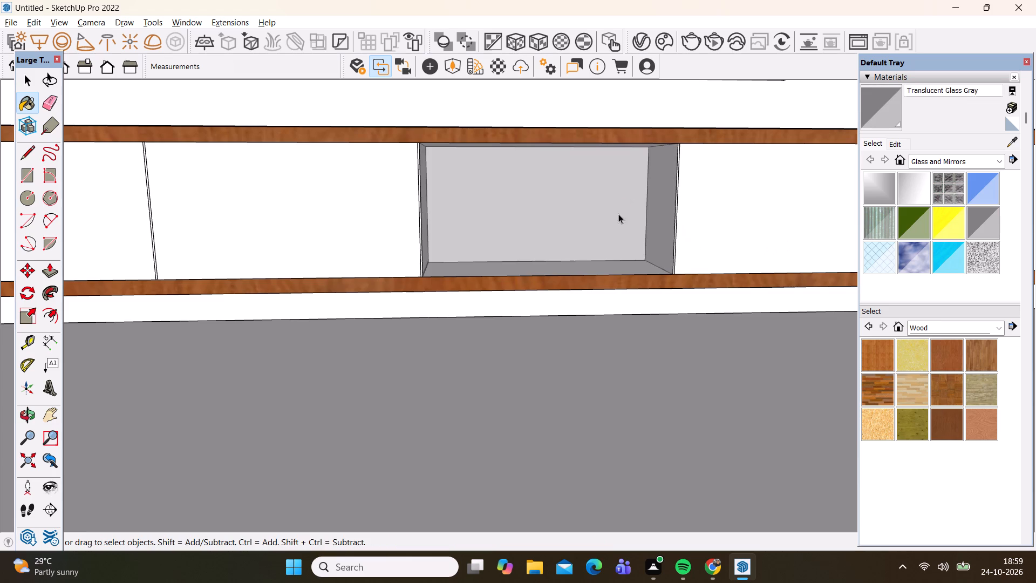
Paint the four cabinet door fronts on either side of the glass compartment with Wood Veneer 02 from the Wood materials.
scroll(476, 242, down, 10)
scroll(348, 259, up, 2)
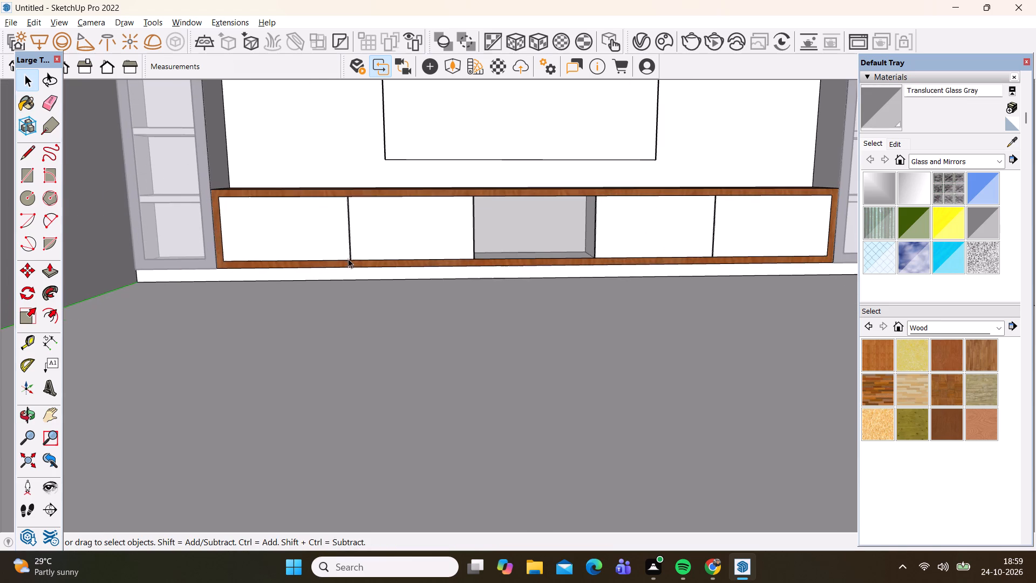
click(982, 425)
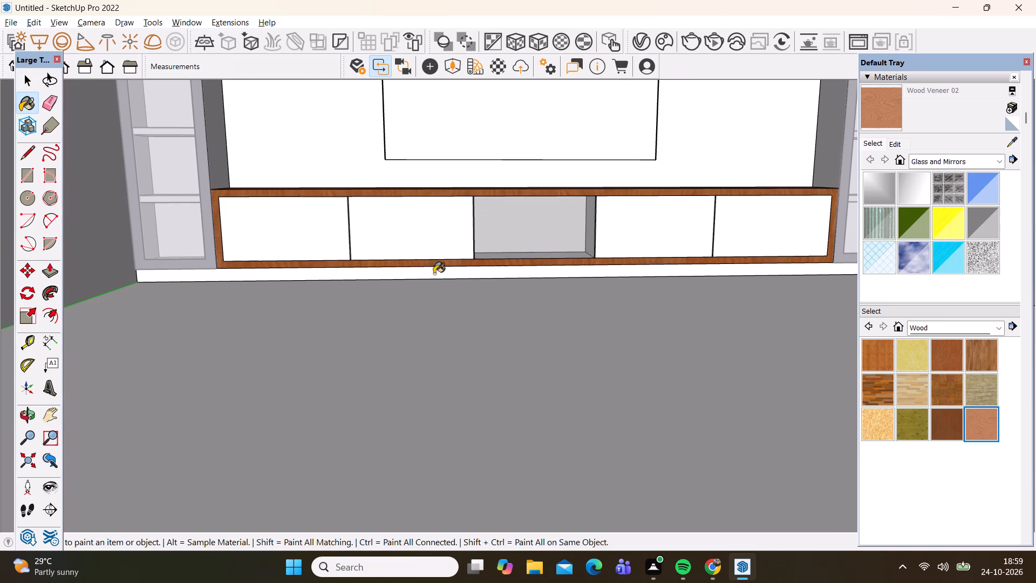
click(321, 225)
click(376, 229)
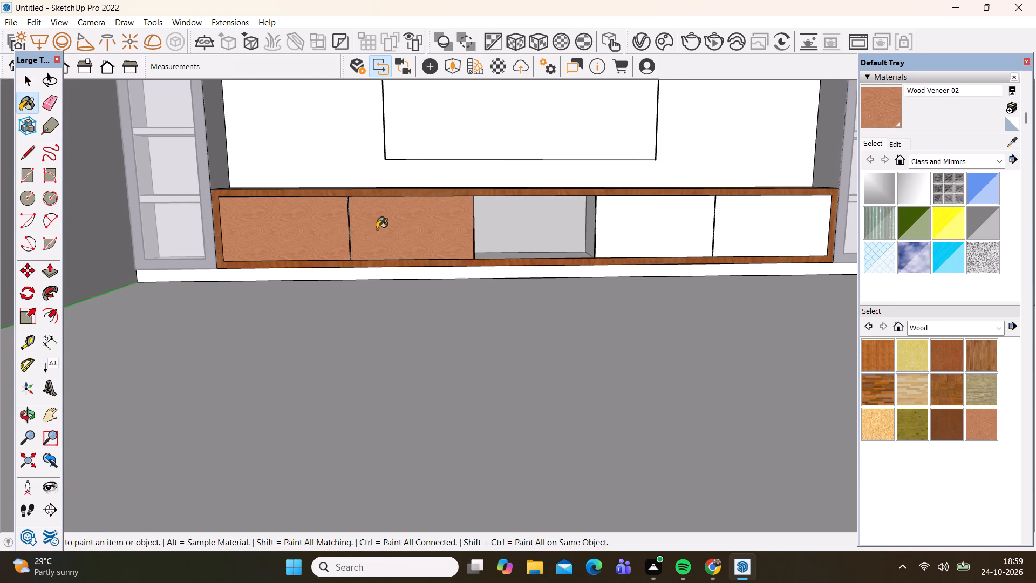
click(623, 226)
click(752, 226)
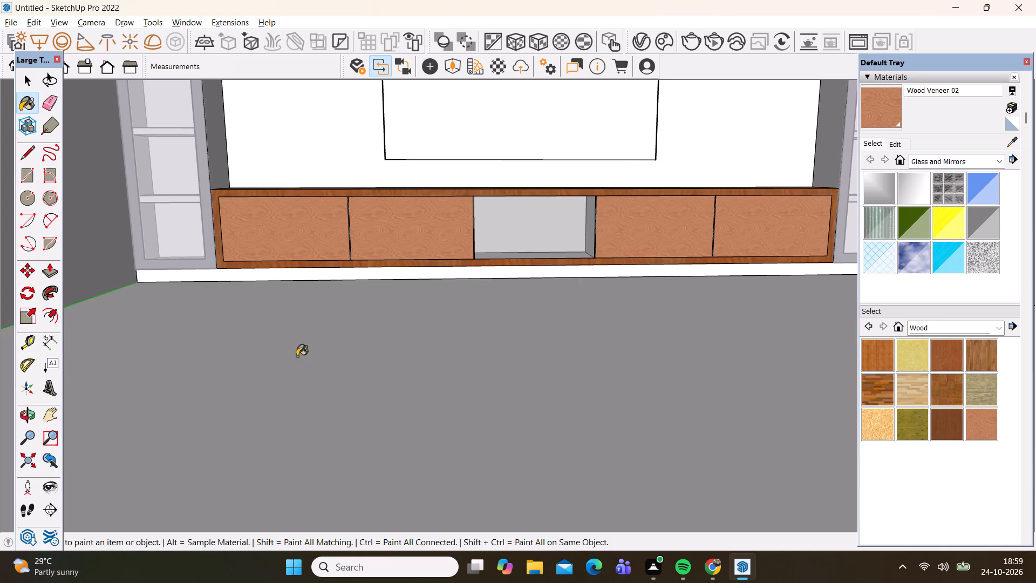
scroll(294, 357, down, 9)
key(space)
scroll(279, 155, up, 2)
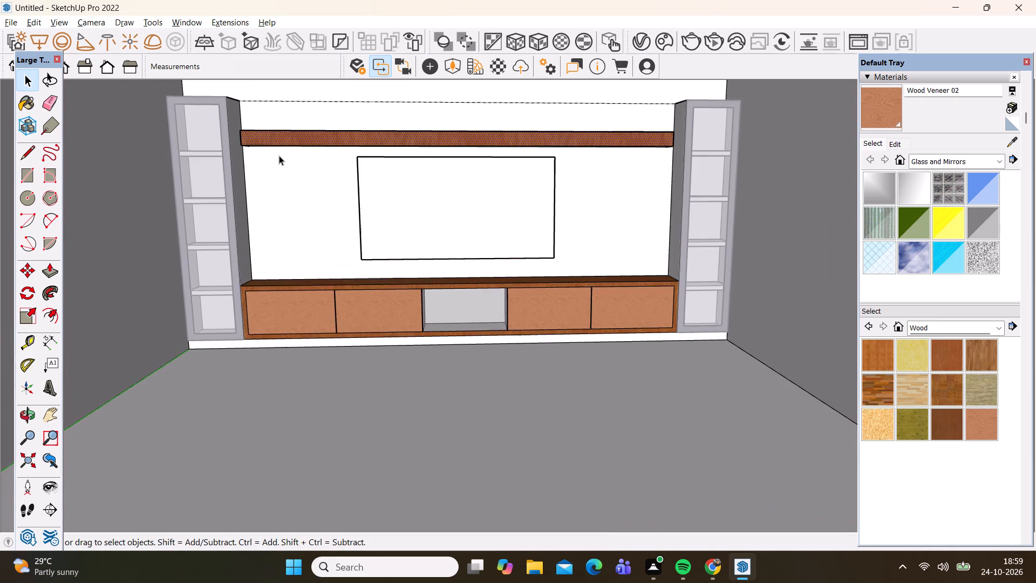
Move the black-framed glass door off the left shelf tower to a free spot outside the room, behind the left wall.
scroll(310, 232, up, 2)
scroll(278, 260, down, 8)
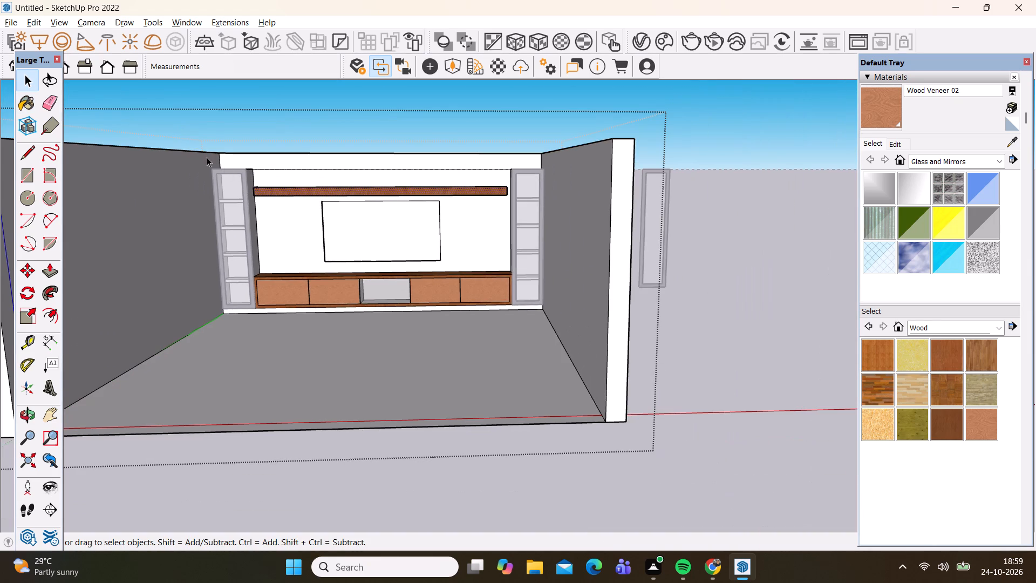
click(199, 95)
scroll(205, 206, up, 5)
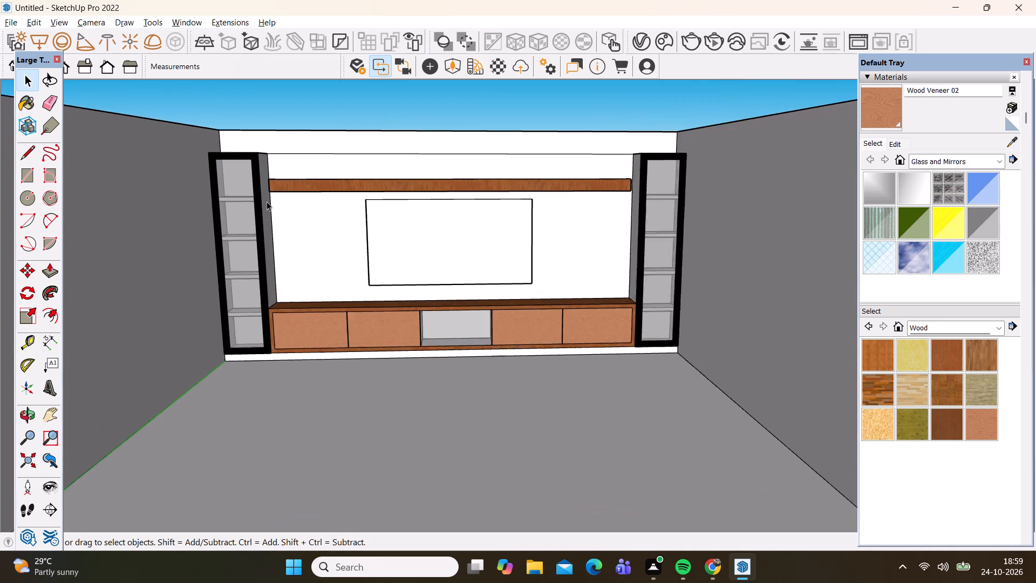
scroll(267, 201, up, 1)
click(251, 197)
key(m)
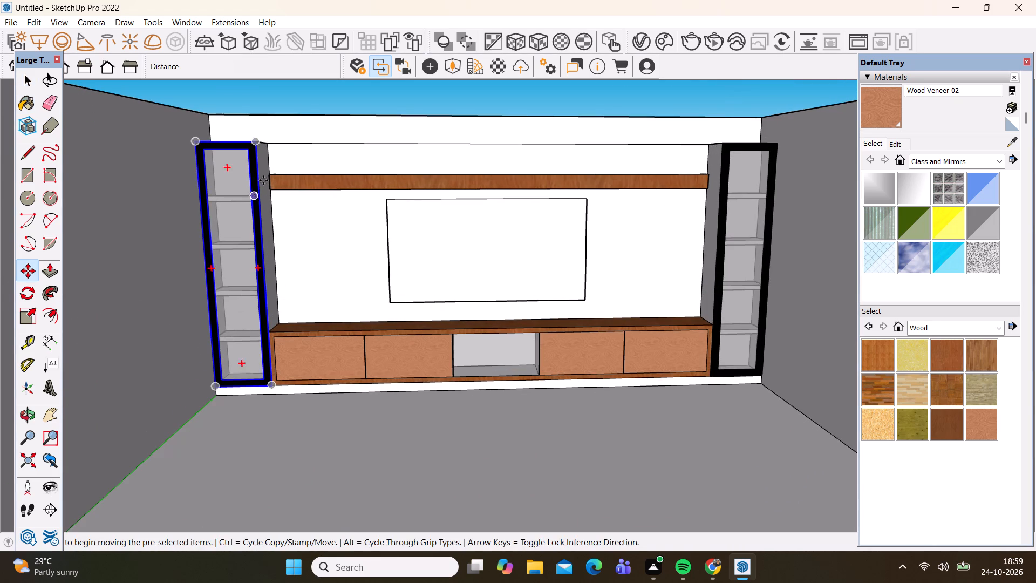
click(258, 144)
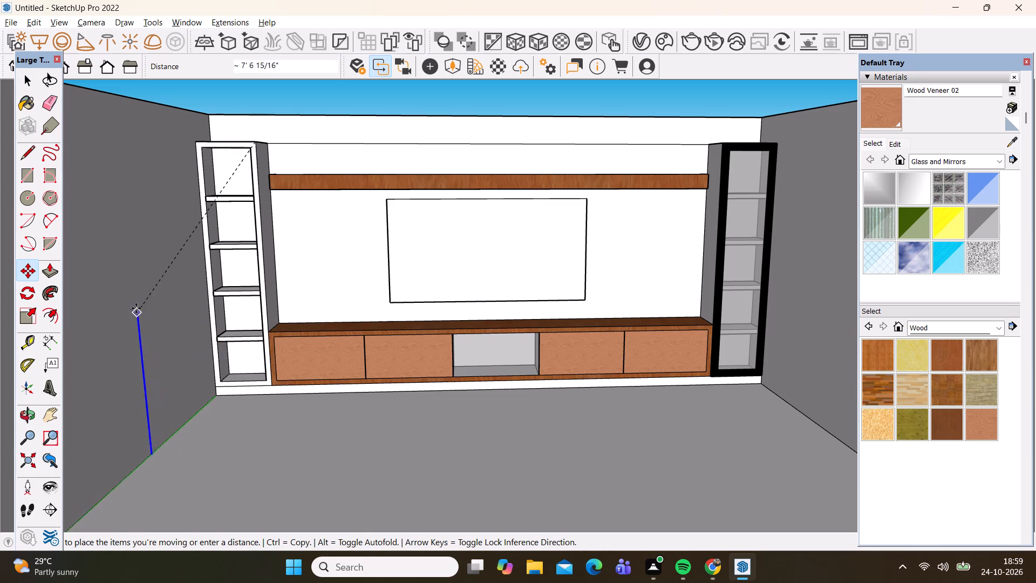
scroll(221, 265, down, 11)
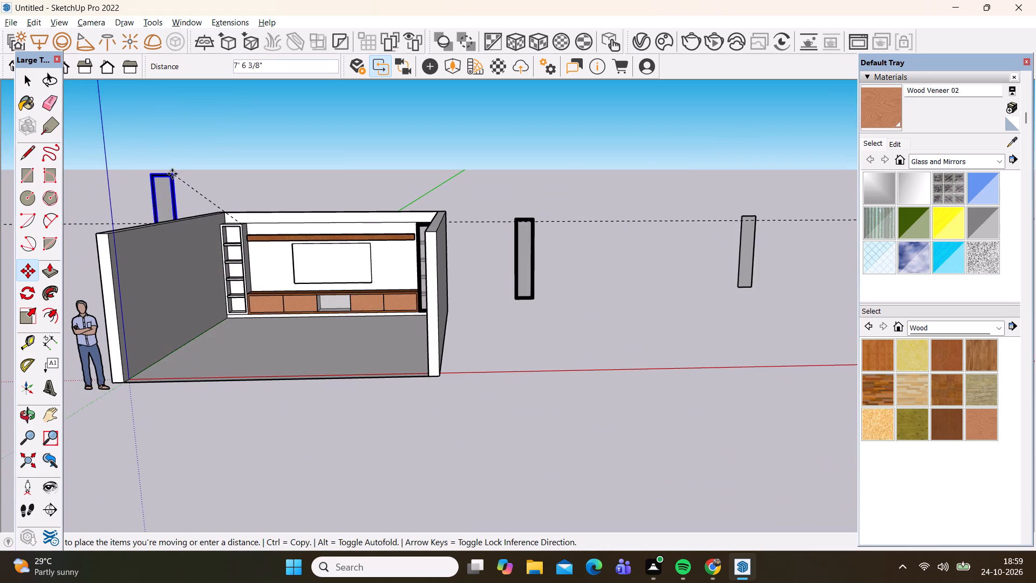
click(147, 171)
key(space)
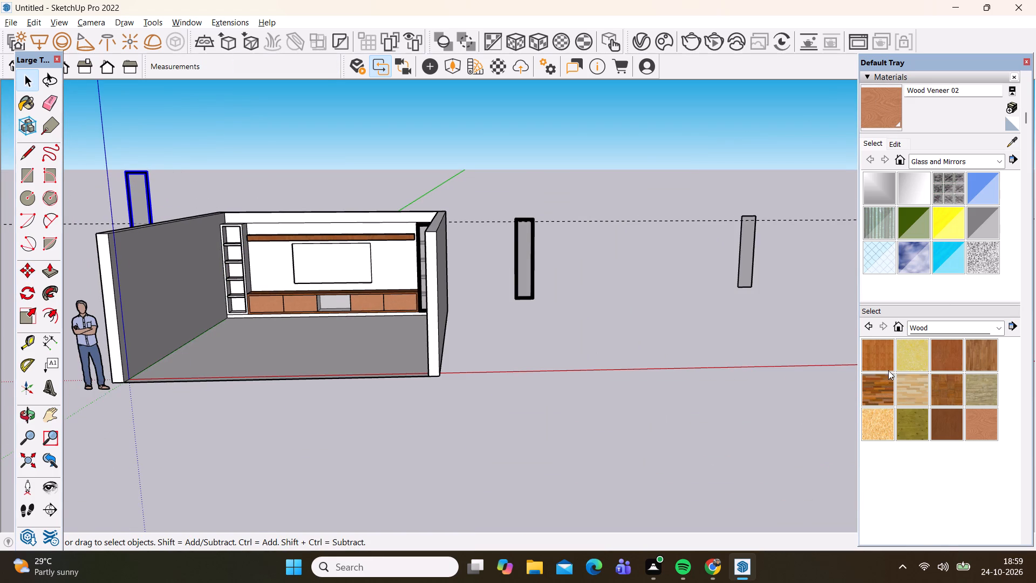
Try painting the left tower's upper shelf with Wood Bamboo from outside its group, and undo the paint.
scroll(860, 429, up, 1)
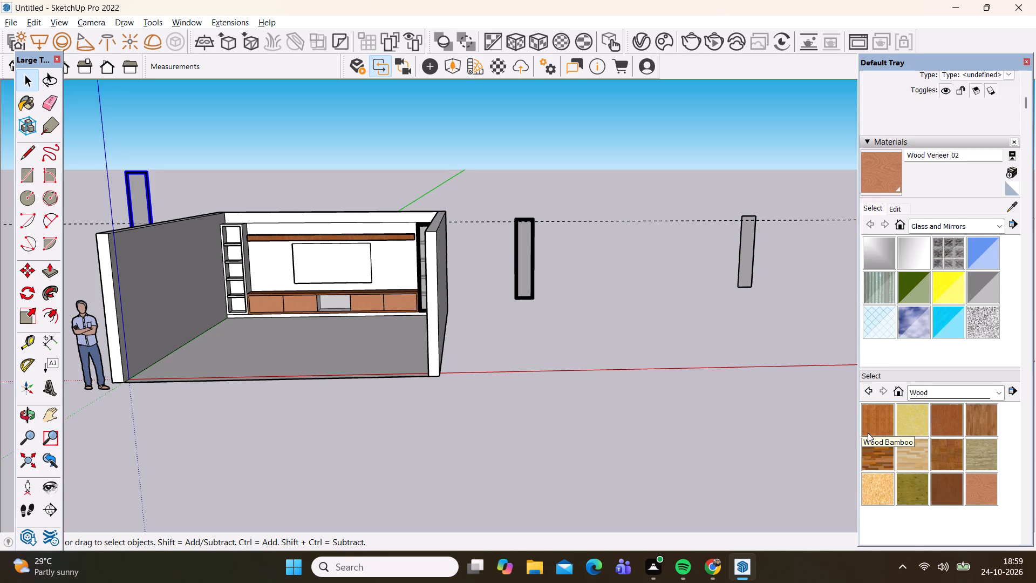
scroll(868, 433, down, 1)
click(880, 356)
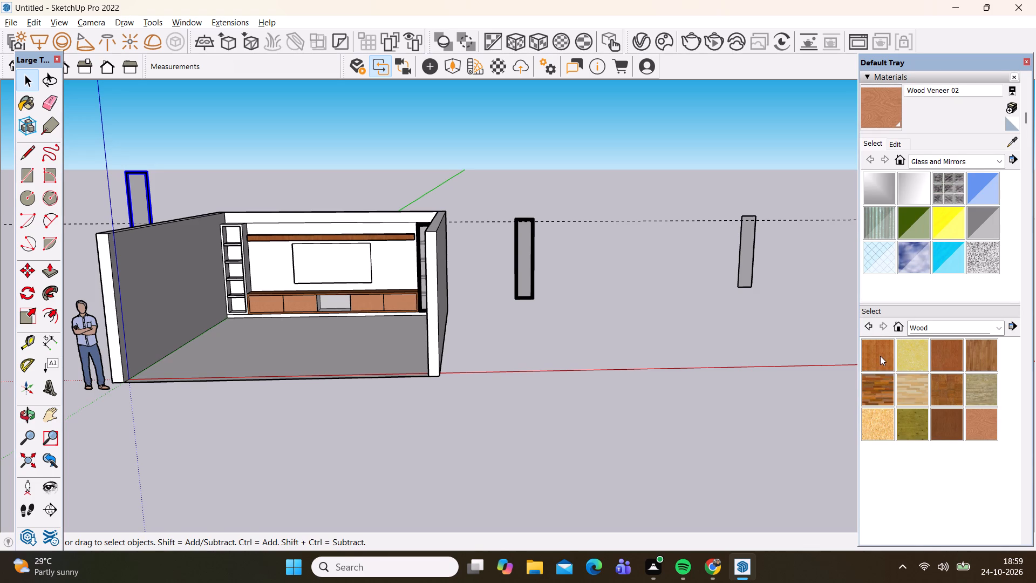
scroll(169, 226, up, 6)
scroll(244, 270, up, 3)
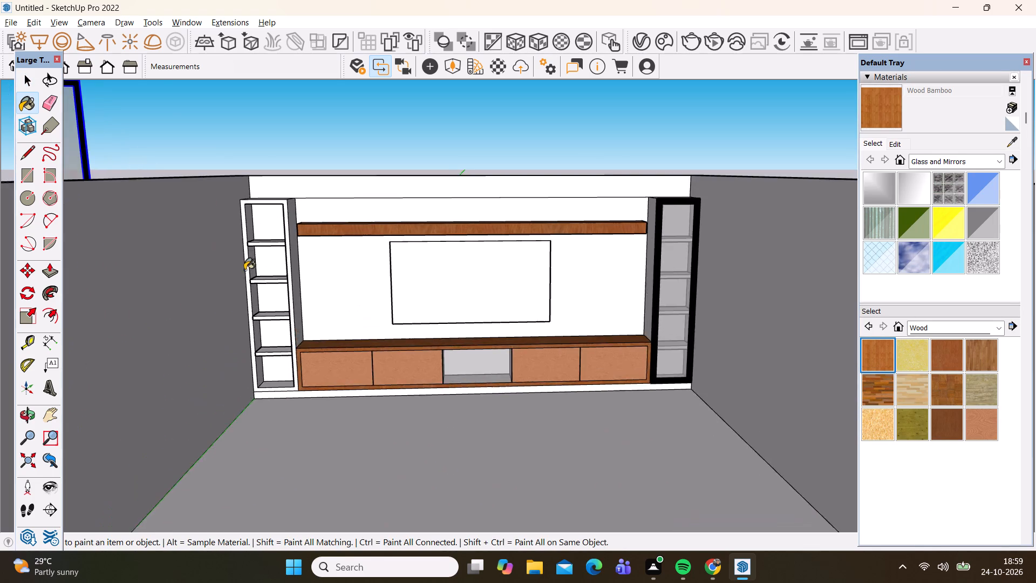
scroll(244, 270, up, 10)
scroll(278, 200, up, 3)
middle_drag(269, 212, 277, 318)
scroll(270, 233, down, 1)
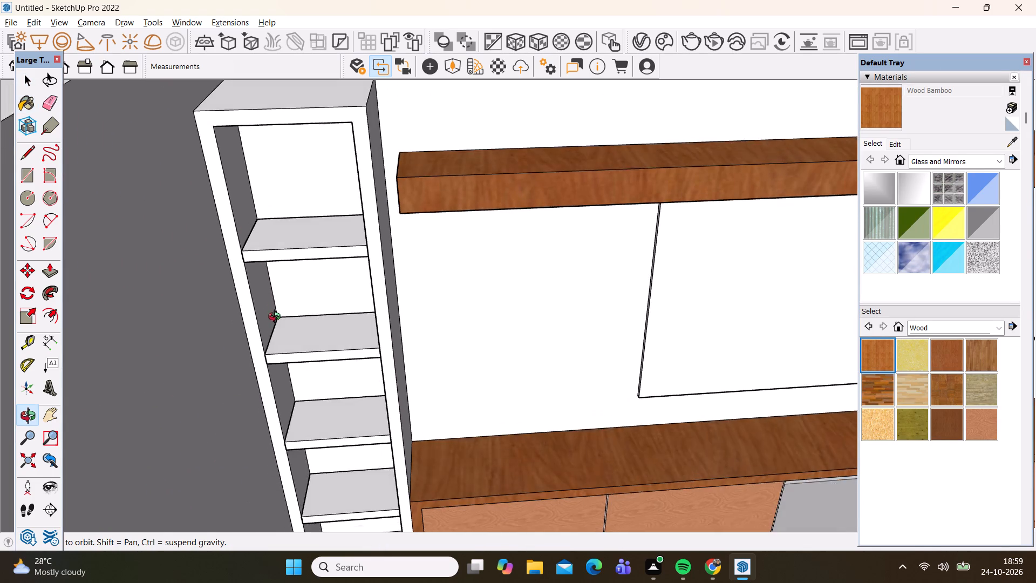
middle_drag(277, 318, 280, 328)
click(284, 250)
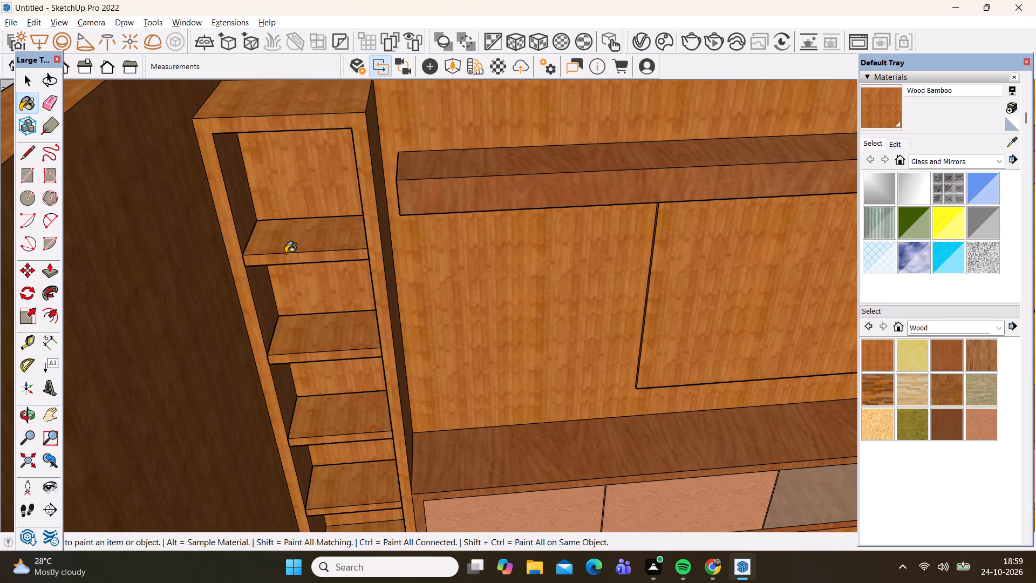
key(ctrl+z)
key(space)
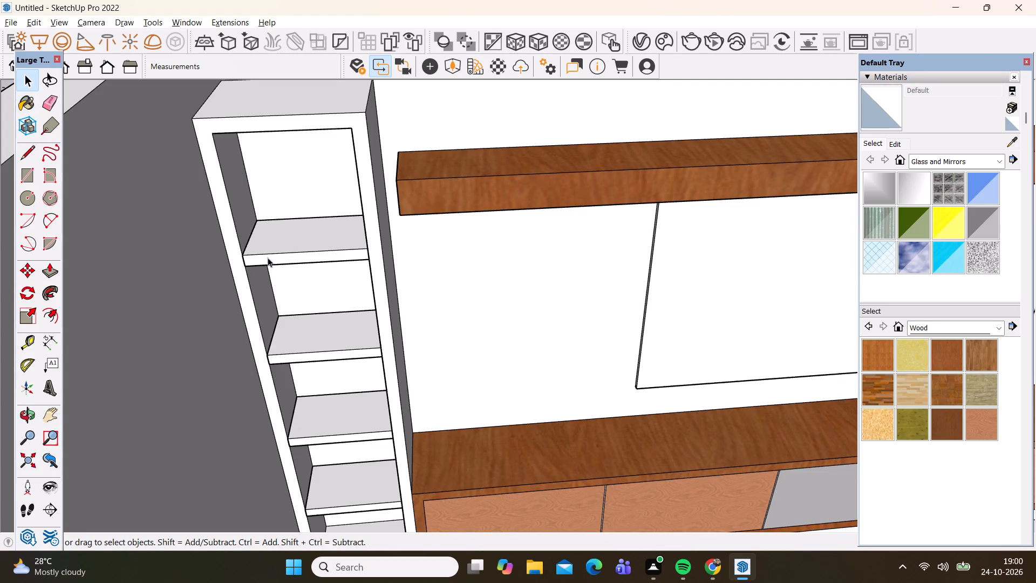
Open the left tower's group for editing and paint its two upper shelves with Wood Bamboo.
double_click(261, 257)
double_click(185, 273)
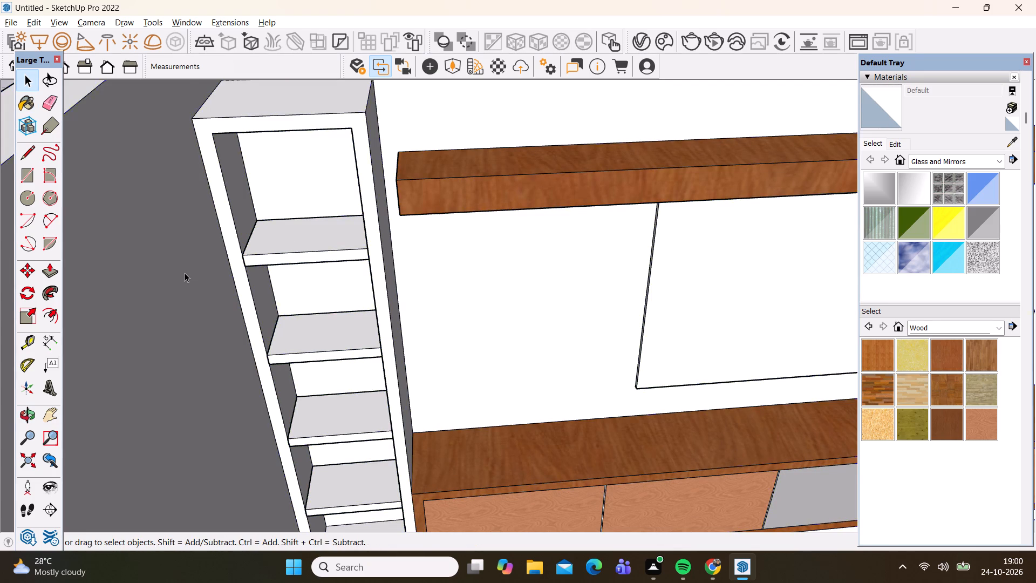
scroll(229, 277, down, 6)
scroll(256, 236, up, 3)
middle_drag(270, 313, 321, 220)
click(337, 188)
scroll(251, 303, down, 7)
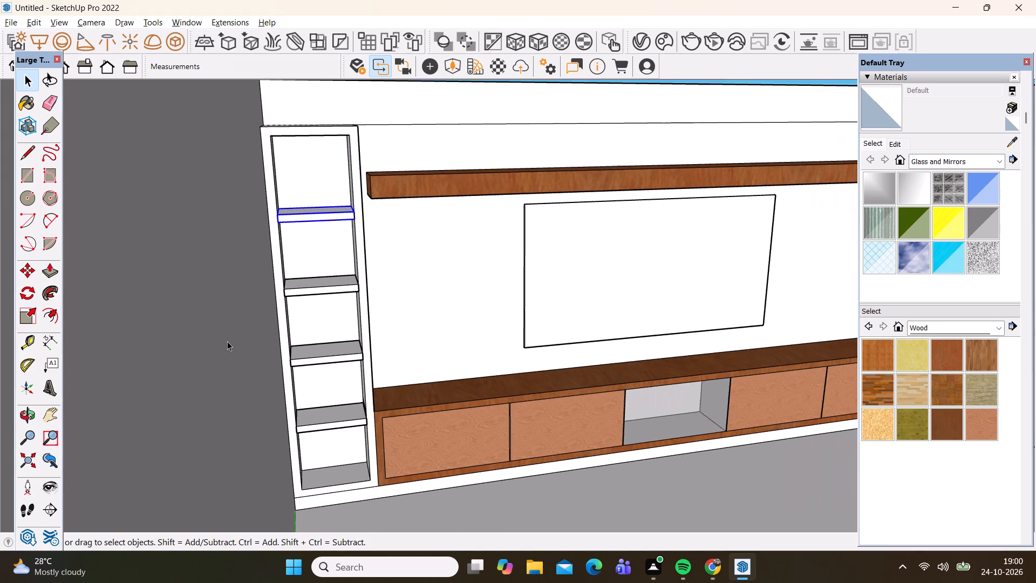
scroll(227, 341, down, 4)
click(885, 356)
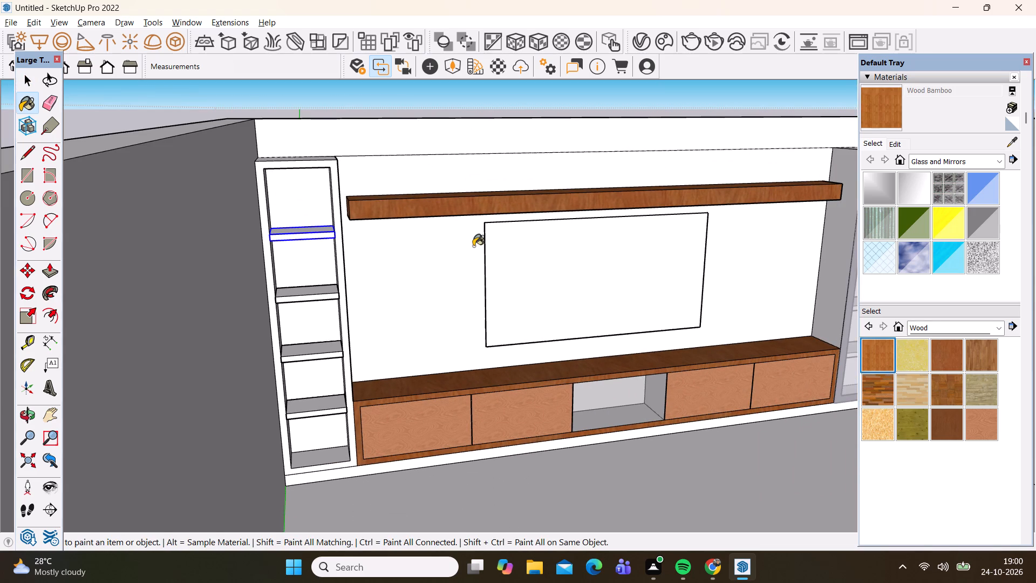
scroll(473, 245, up, 3)
scroll(115, 259, up, 9)
middle_drag(200, 226, 179, 304)
scroll(196, 235, down, 1)
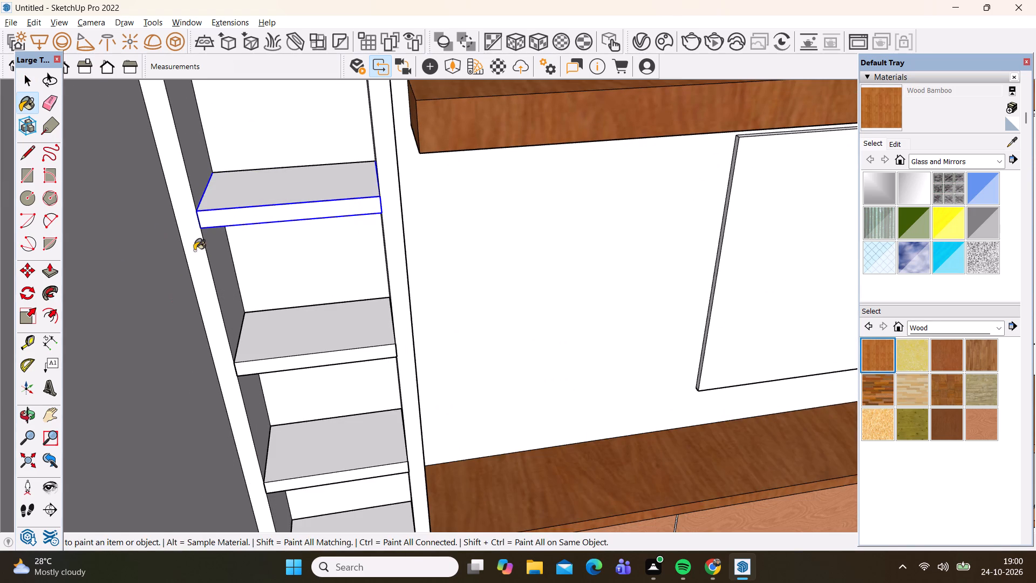
click(227, 201)
click(272, 350)
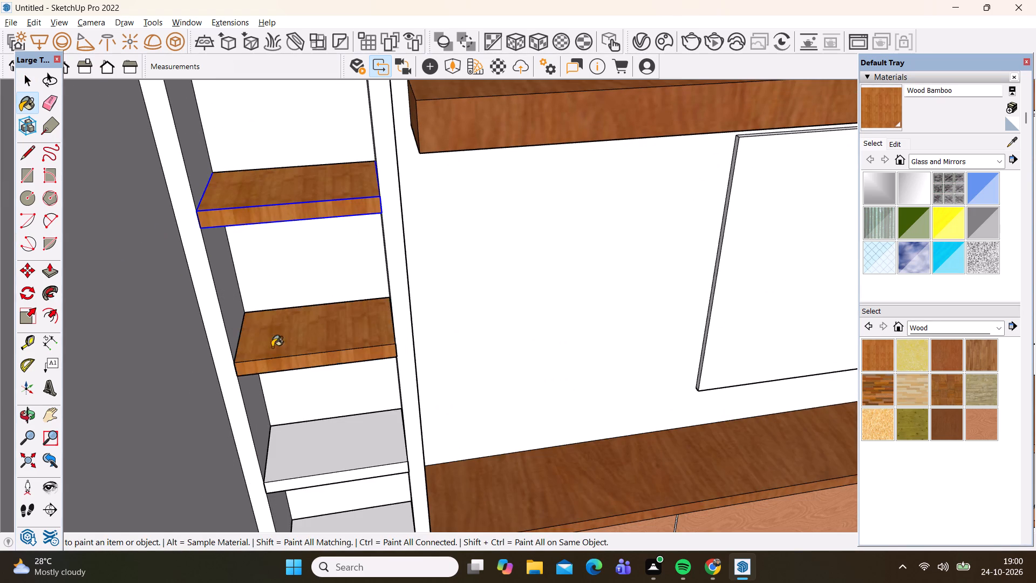
Paint the two lower shelves and the inner bottom face of the left tower with Wood Bamboo.
scroll(307, 233, down, 6)
scroll(299, 375, up, 4)
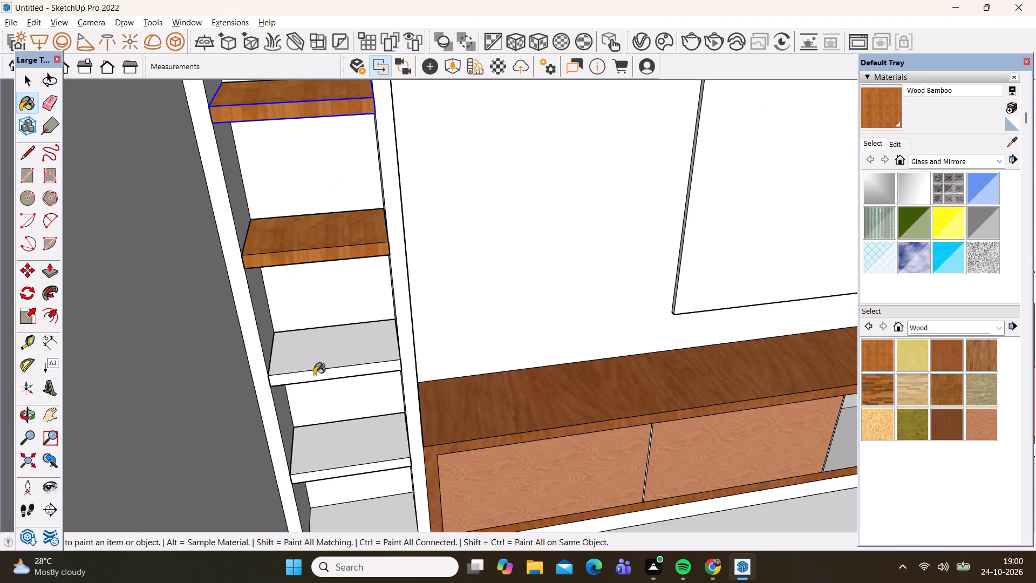
click(314, 375)
click(320, 470)
scroll(402, 226, down, 4)
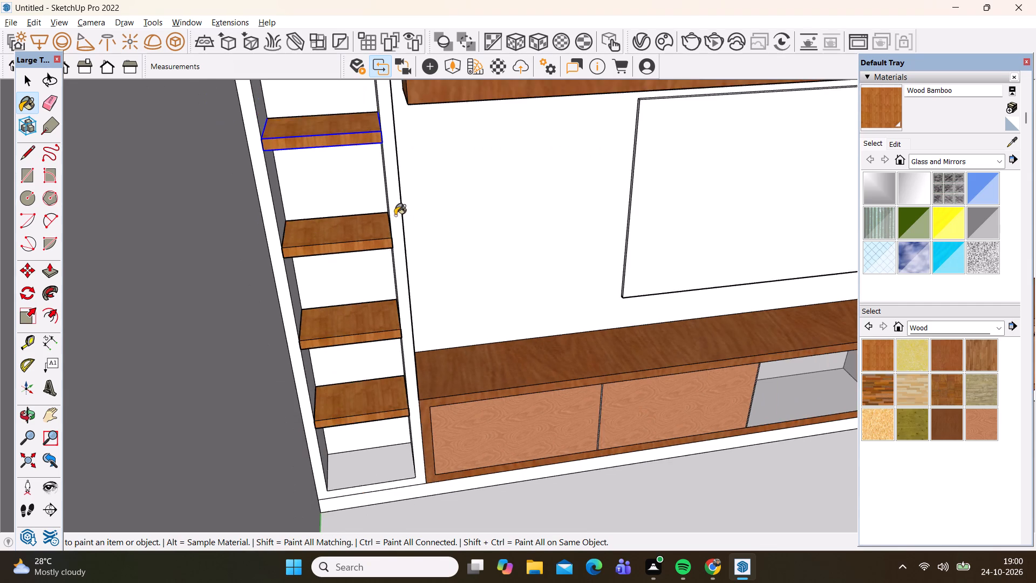
scroll(395, 215, down, 2)
scroll(349, 368, up, 6)
click(371, 429)
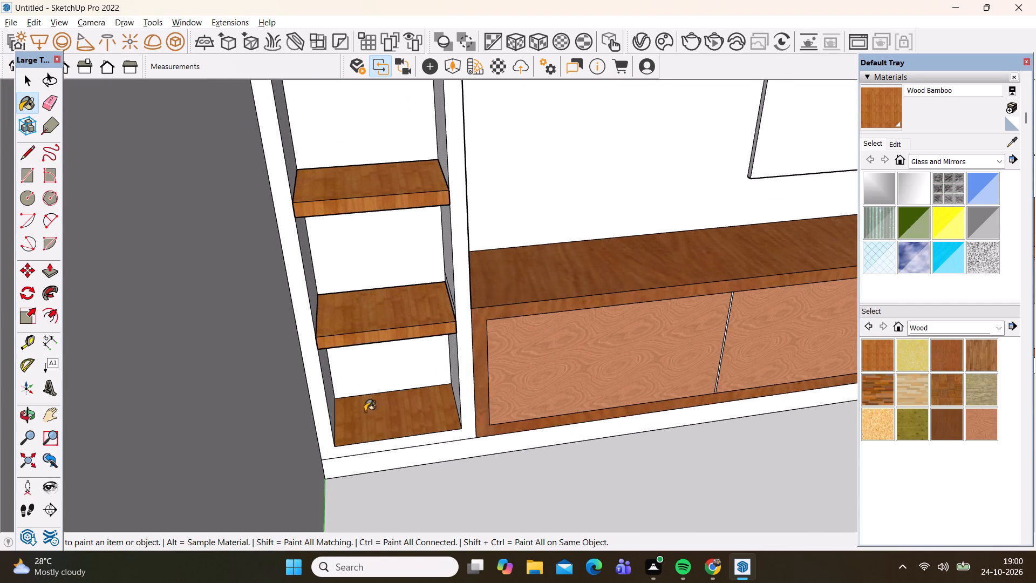
Paint the inner side faces of the left tower with Wood Bamboo.
click(330, 392)
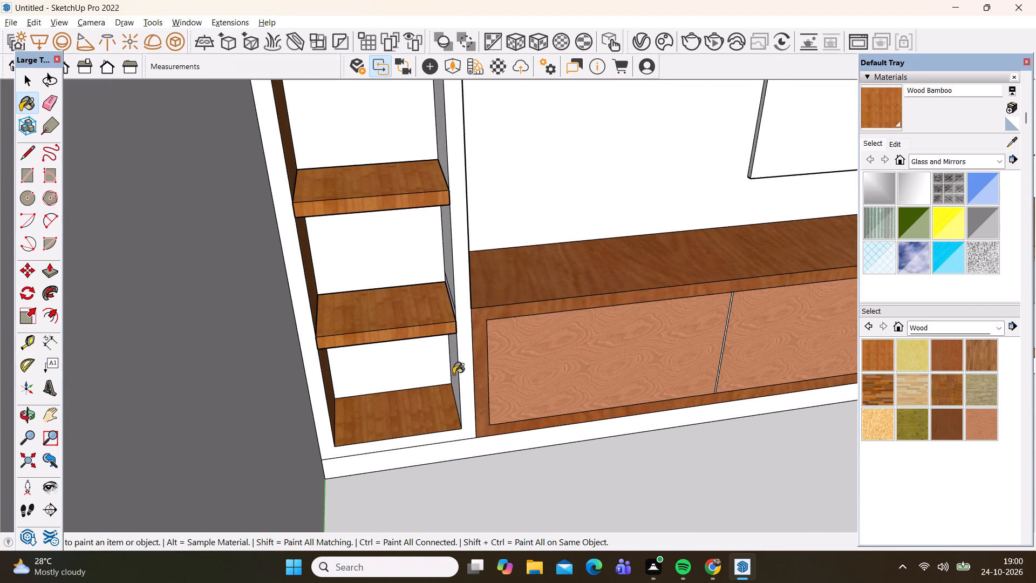
click(453, 374)
click(448, 238)
scroll(420, 241, down, 2)
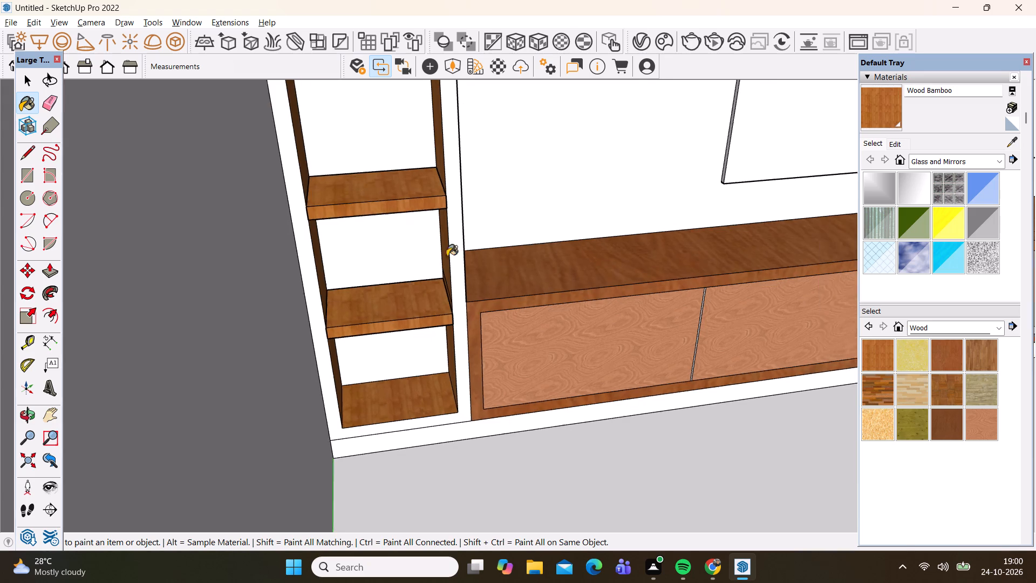
Paint the left tower's outer top face and the underside of its top panel with Wood Bamboo.
scroll(447, 256, down, 4)
middle_drag(416, 272, 397, 310)
scroll(428, 251, down, 1)
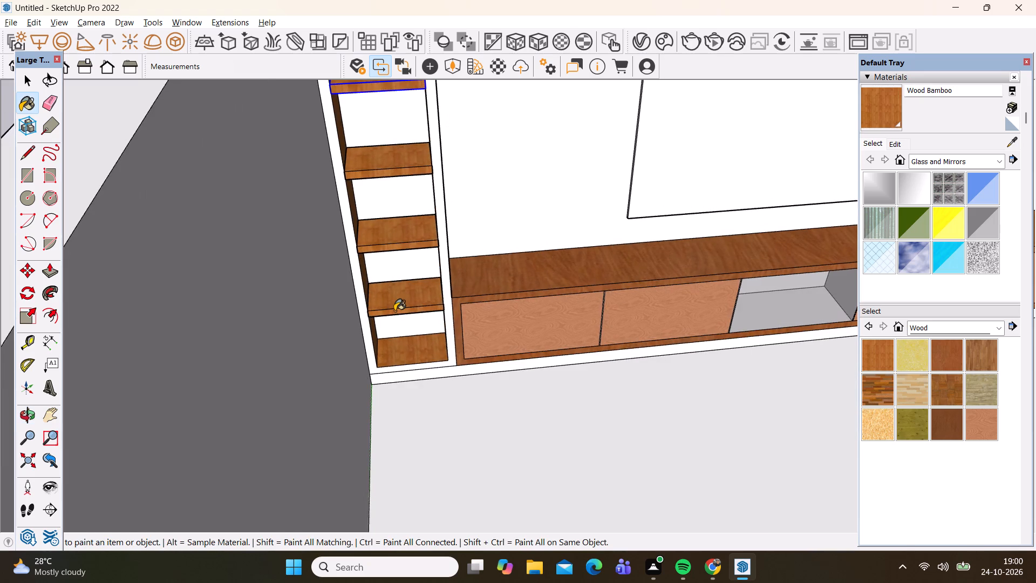
scroll(394, 311, down, 8)
scroll(360, 106, up, 6)
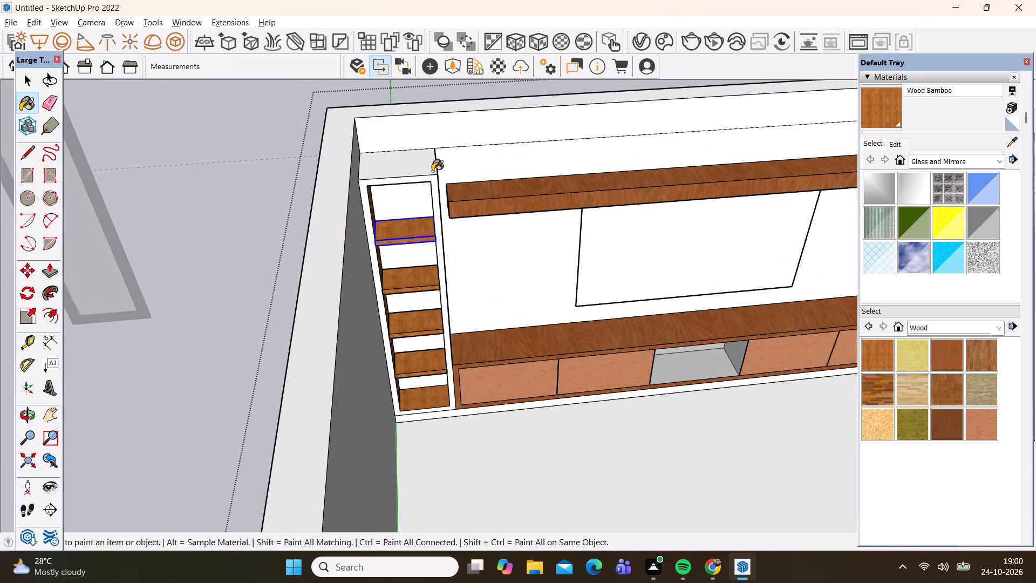
scroll(394, 162, up, 6)
click(392, 174)
middle_drag(371, 277, 355, 199)
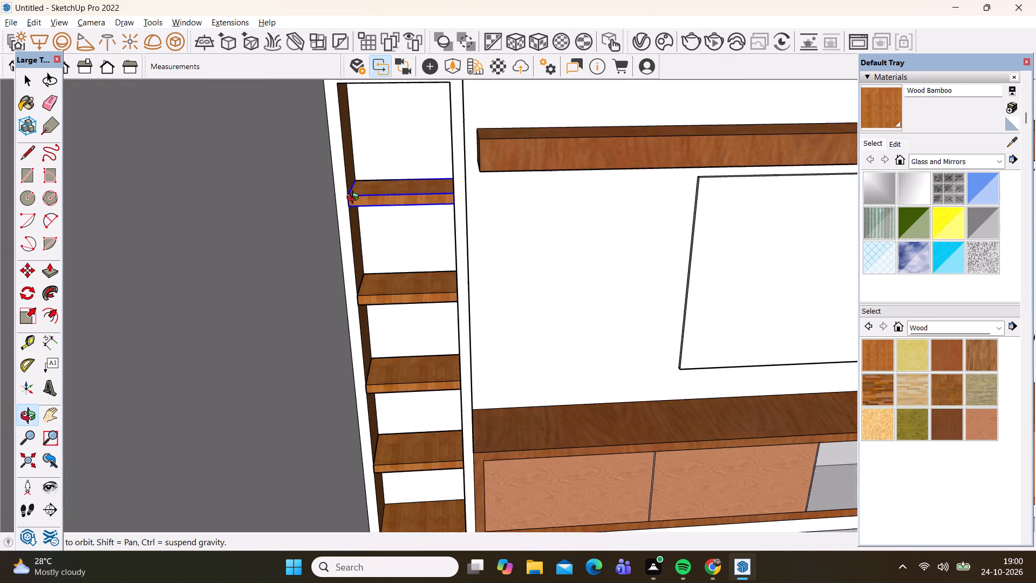
middle_drag(355, 199, 344, 262)
scroll(372, 70, up, 9)
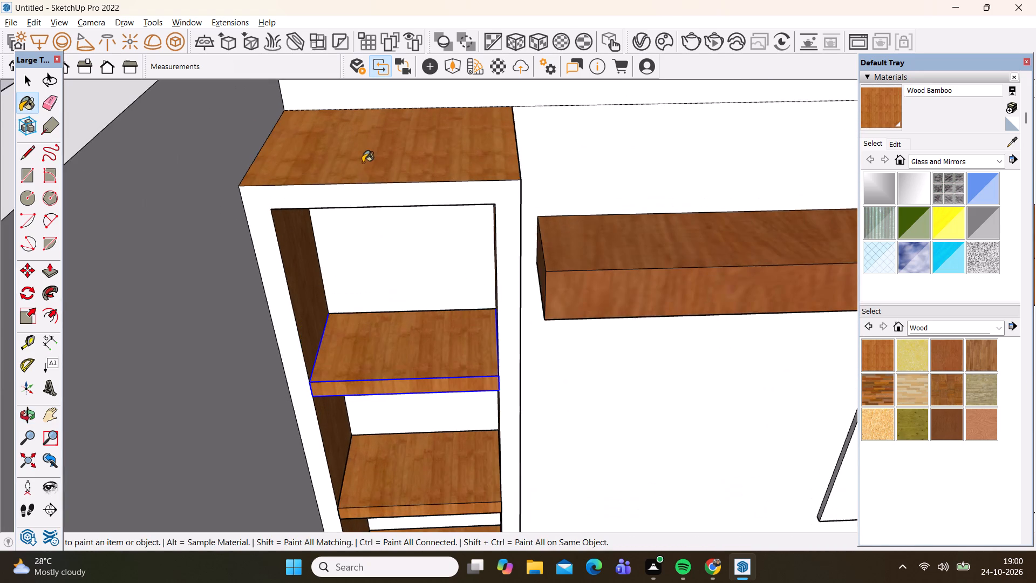
middle_drag(387, 318, 372, 107)
click(366, 120)
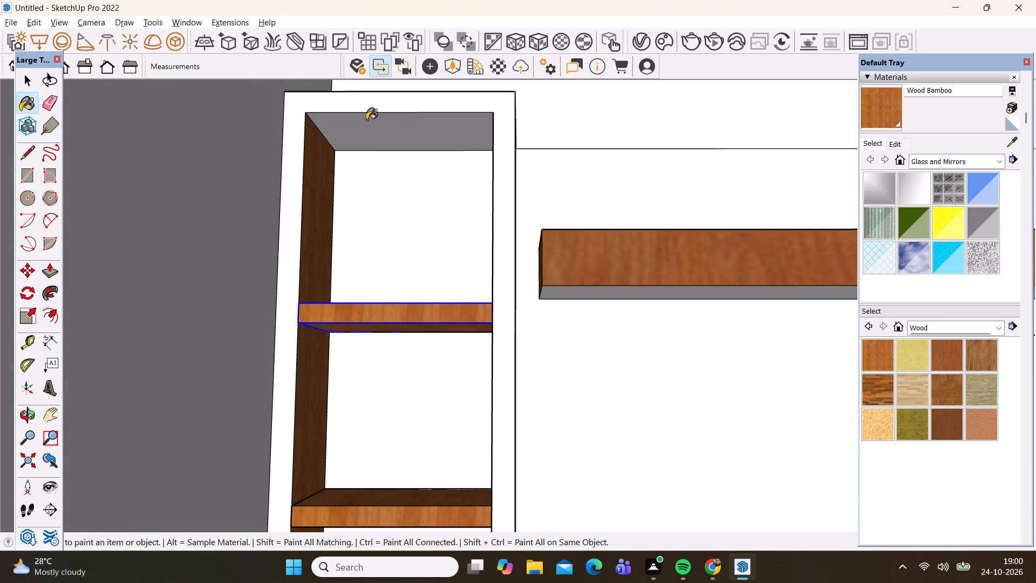
Paint the left tower's outer side facing the TV with Wood Bamboo and leave group editing.
scroll(413, 159, down, 1)
middle_drag(413, 159, 378, 268)
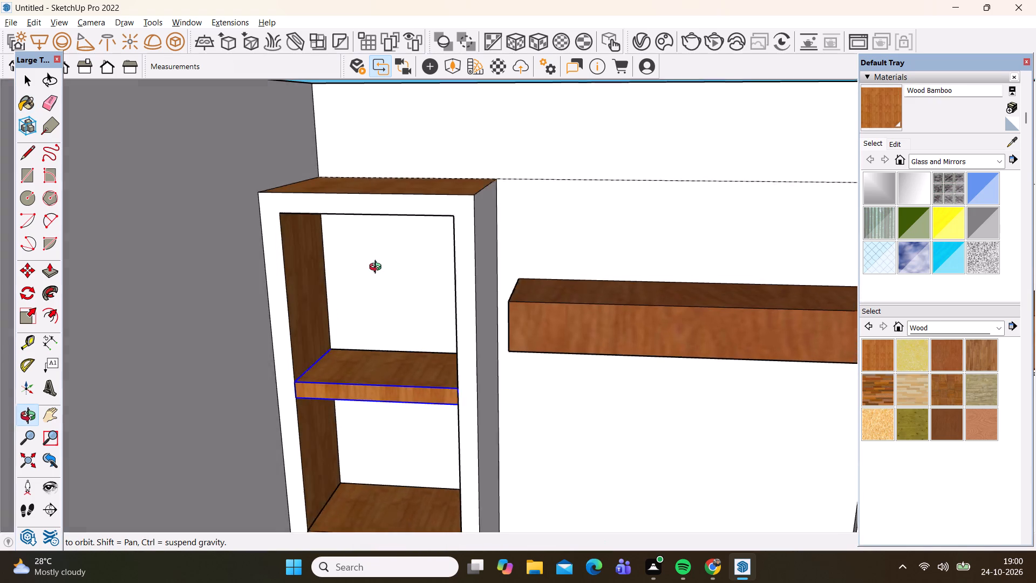
middle_drag(378, 268, 351, 262)
click(466, 283)
scroll(331, 284, down, 5)
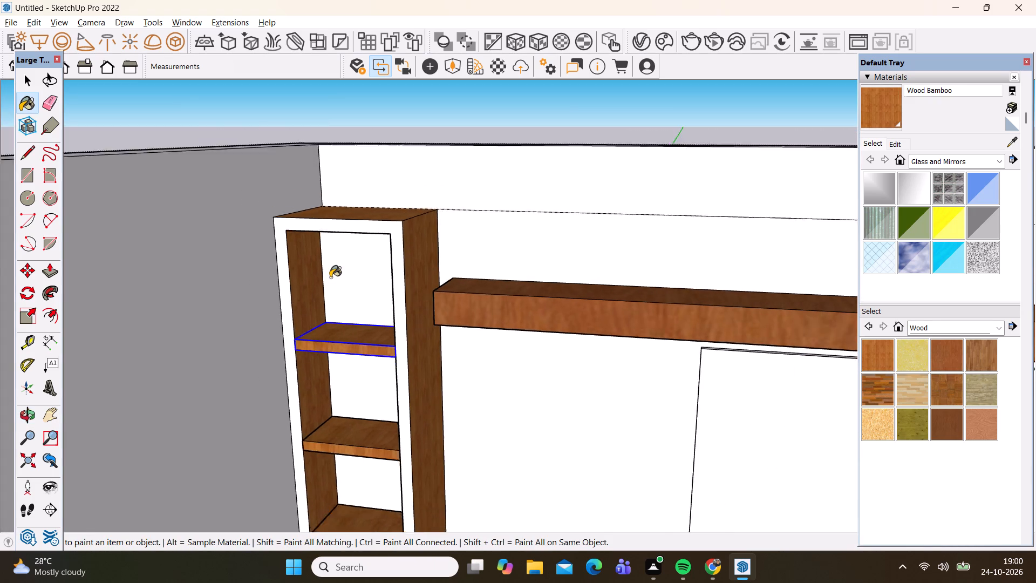
scroll(330, 277, down, 12)
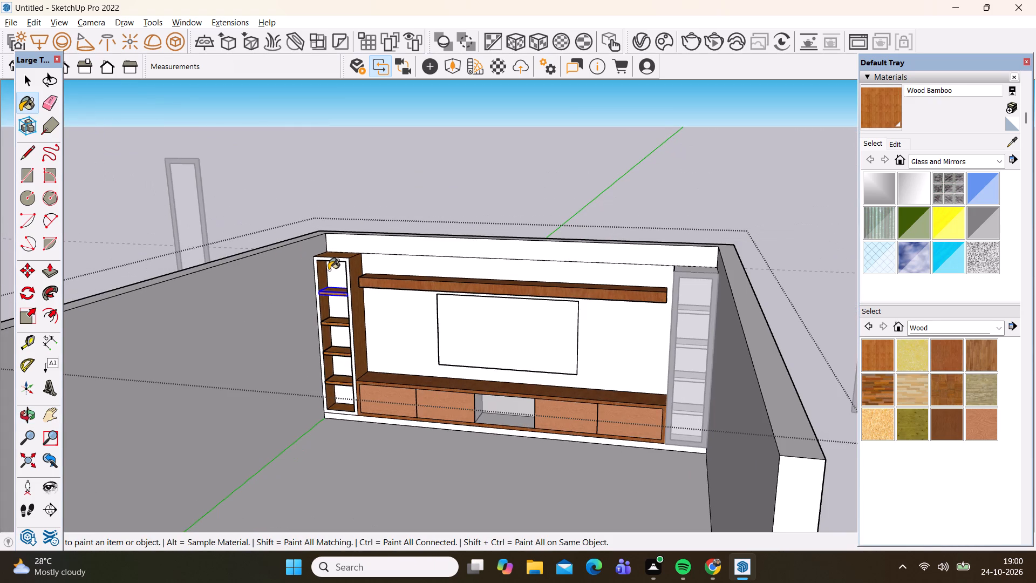
key(space)
click(394, 179)
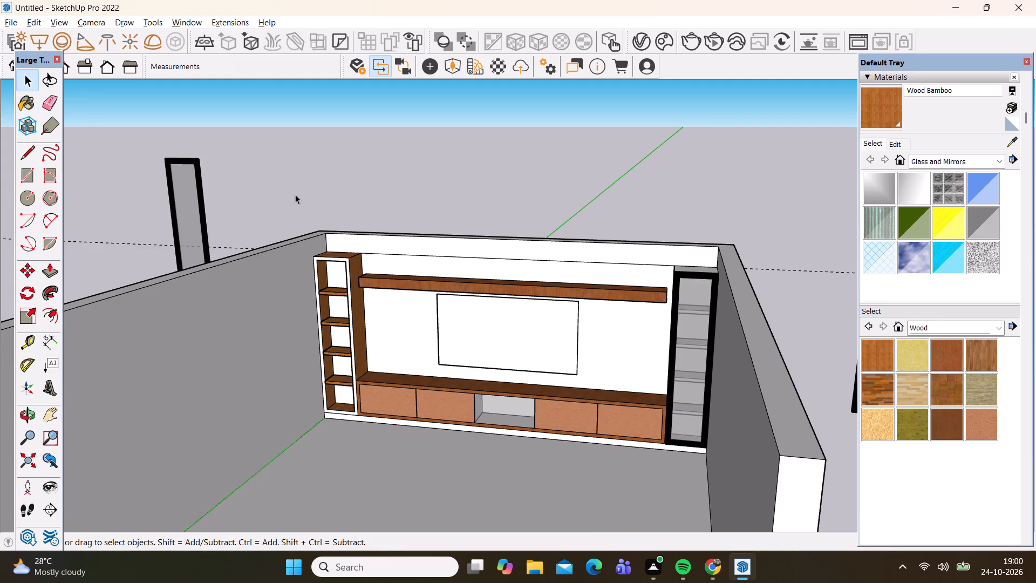
Move the right tower's framed glass door about 13' 3 1/4" away, outside the room beyond the right wall.
scroll(295, 194, down, 7)
middle_drag(269, 365, 398, 405)
scroll(398, 405, down, 1)
scroll(493, 304, up, 5)
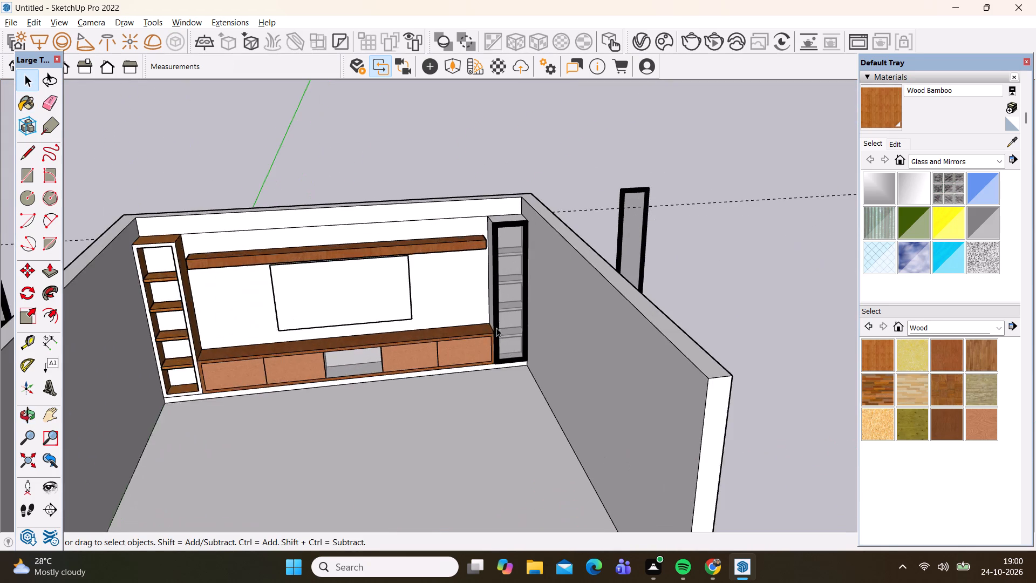
scroll(496, 328, up, 3)
scroll(513, 191, up, 5)
click(498, 186)
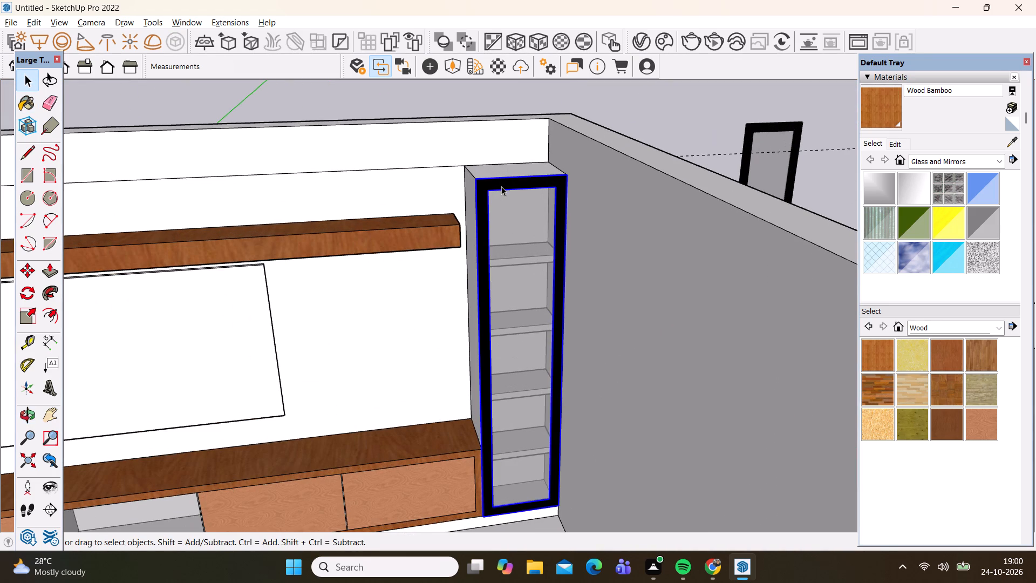
key(m)
click(482, 181)
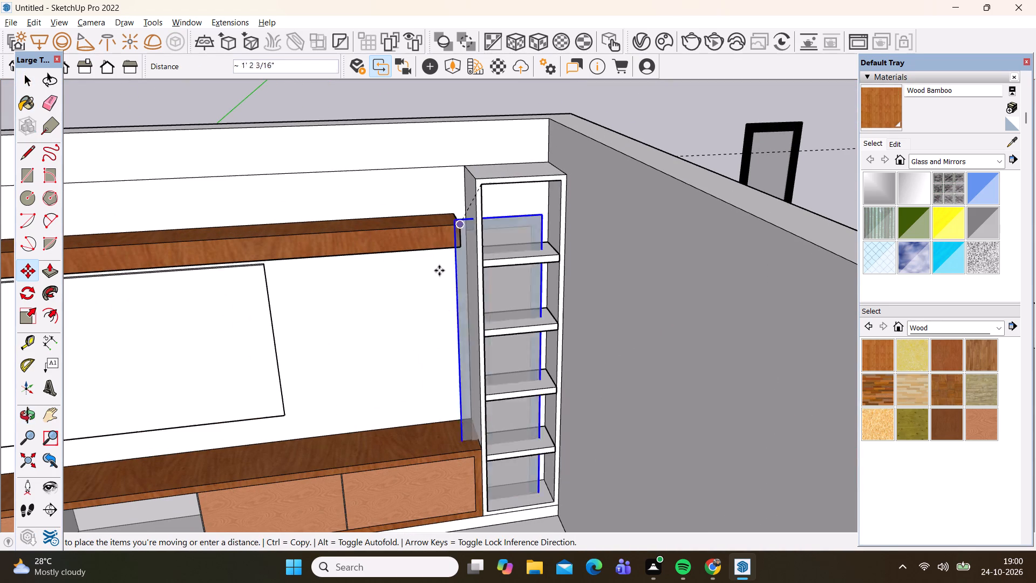
scroll(405, 311, down, 8)
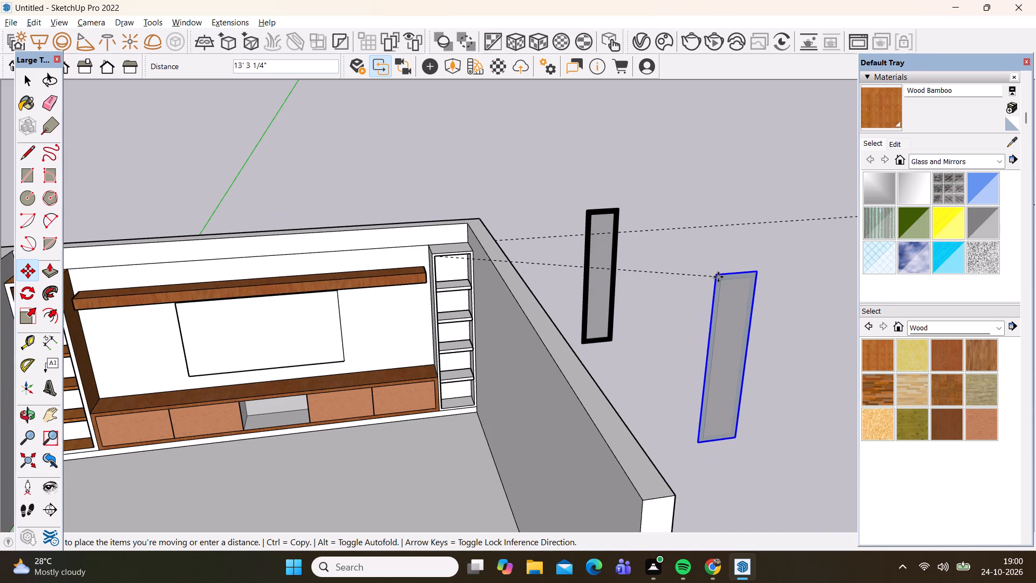
click(718, 277)
key(space)
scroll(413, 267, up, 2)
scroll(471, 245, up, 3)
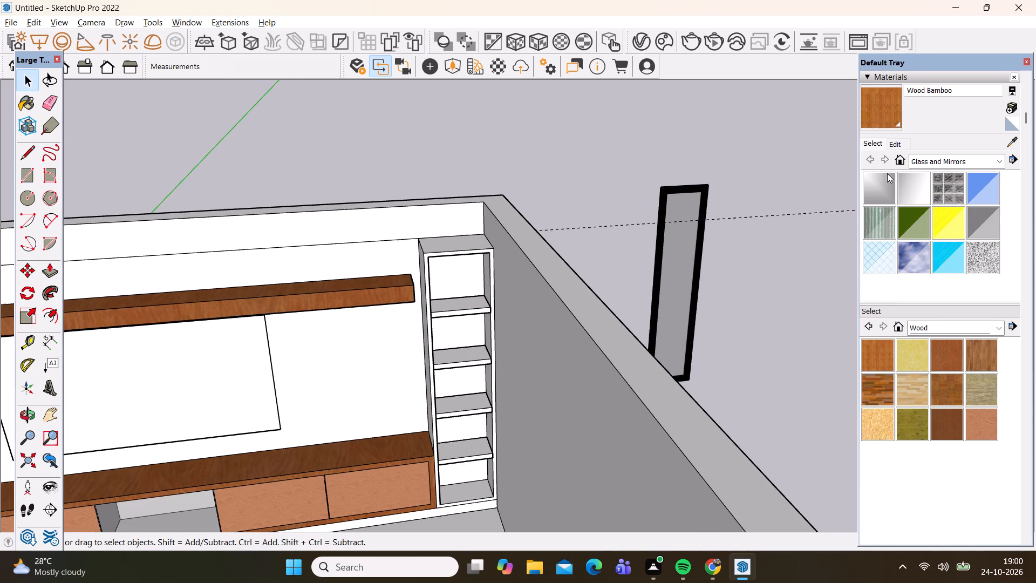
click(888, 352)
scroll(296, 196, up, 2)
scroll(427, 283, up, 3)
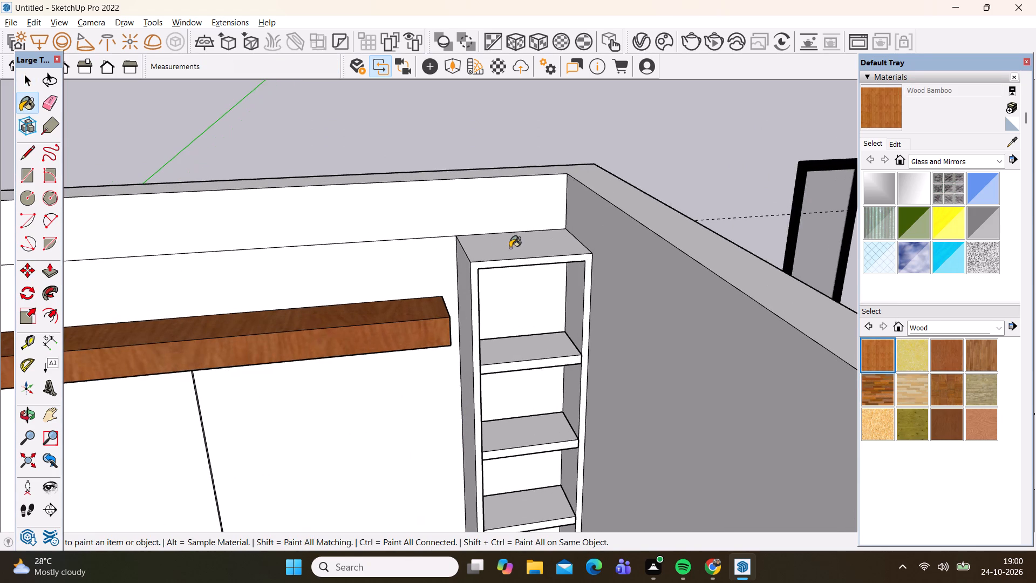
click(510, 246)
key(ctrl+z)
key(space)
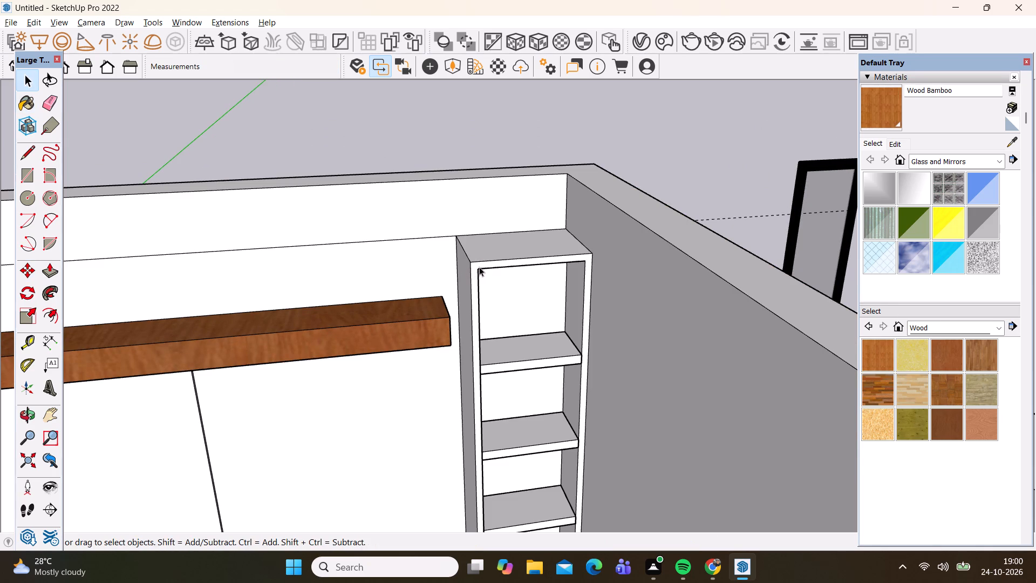
Open the group containing the right tower and paint the tower's top, TV-facing outer side and inner side faces with Wood Bamboo.
click(492, 253)
click(492, 253)
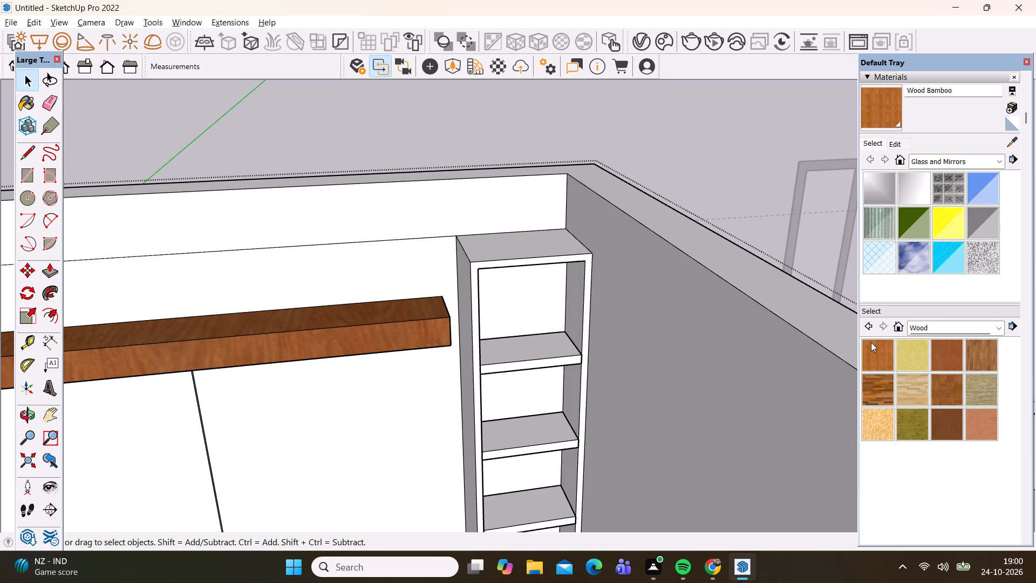
click(870, 352)
click(499, 242)
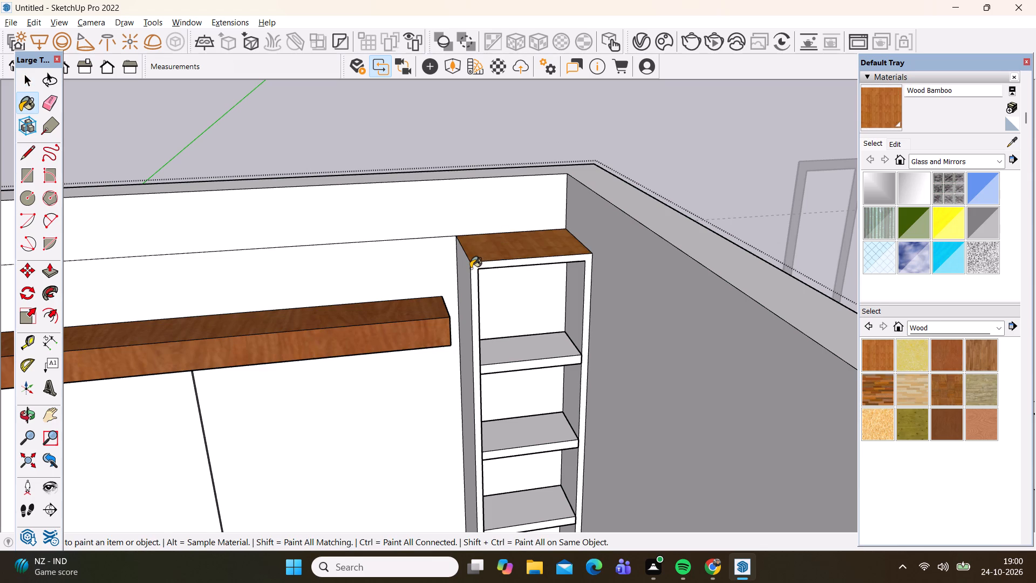
click(463, 262)
scroll(574, 321, up, 2)
click(573, 316)
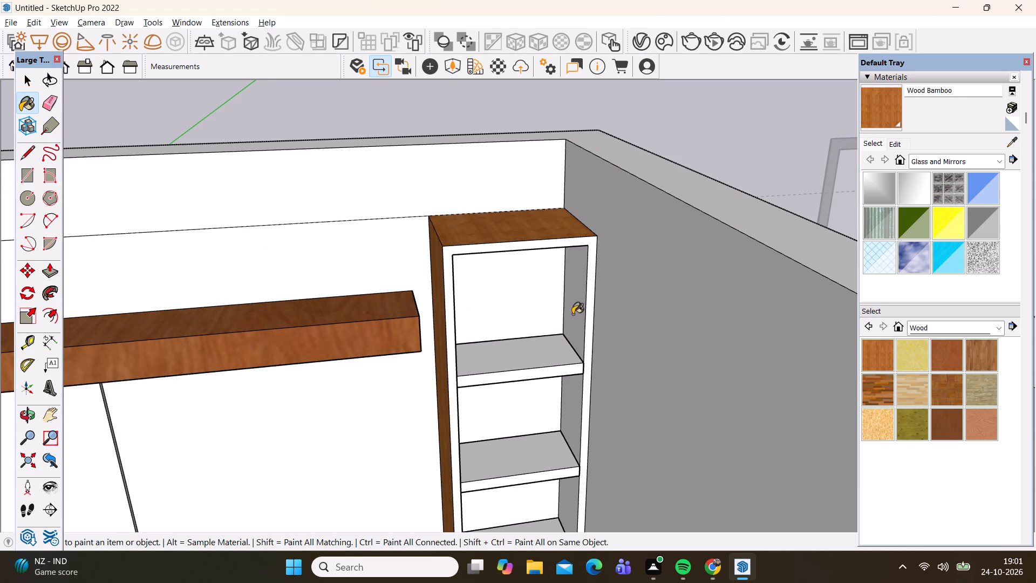
middle_drag(506, 363, 456, 333)
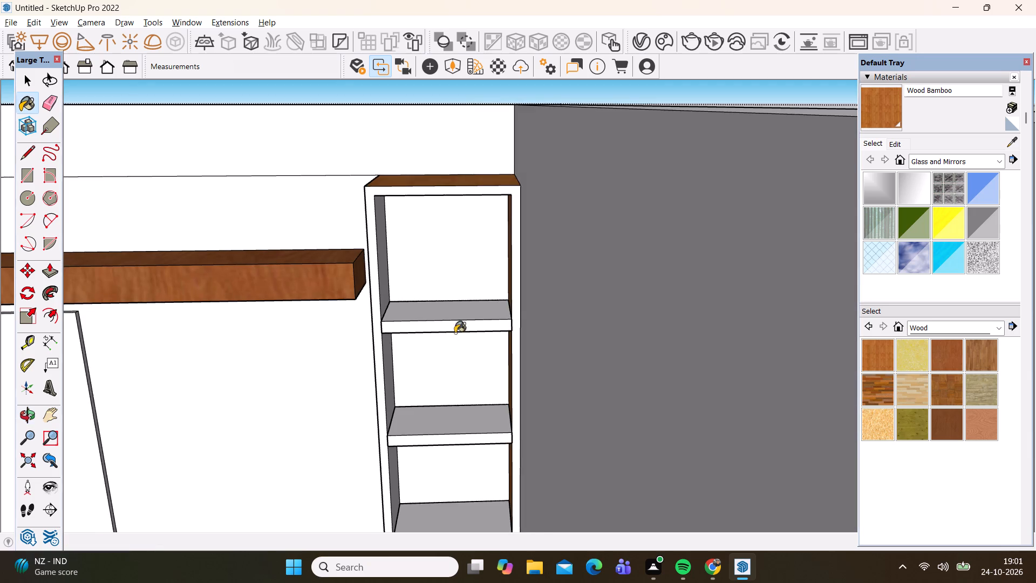
scroll(415, 367, up, 5)
click(382, 354)
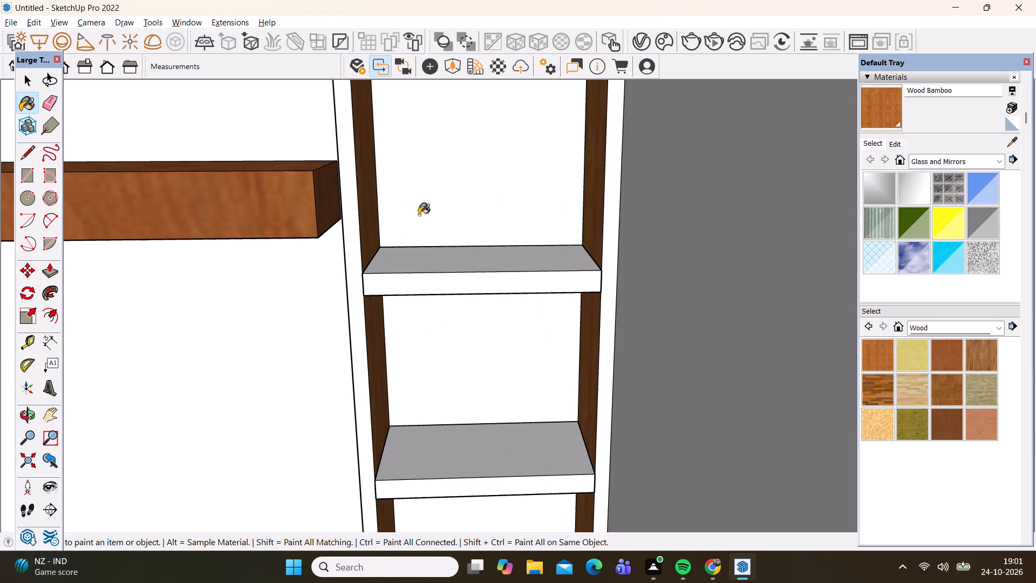
Paint the five back panels and the inner bottom face of the right tower with Wood Bamboo.
click(462, 205)
click(469, 324)
scroll(479, 213, down, 7)
middle_drag(455, 351, 459, 351)
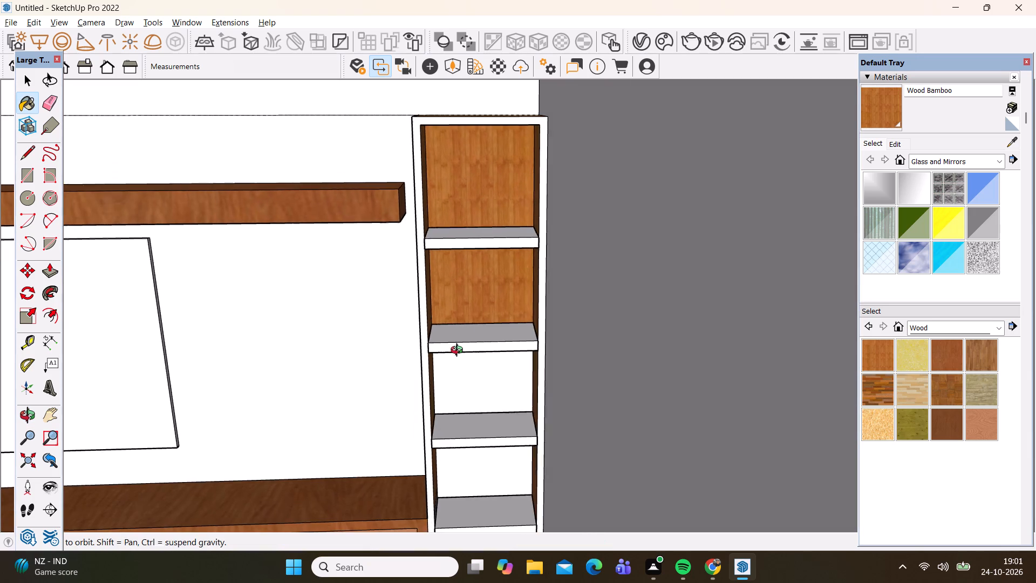
middle_drag(459, 351, 489, 280)
click(506, 286)
click(529, 391)
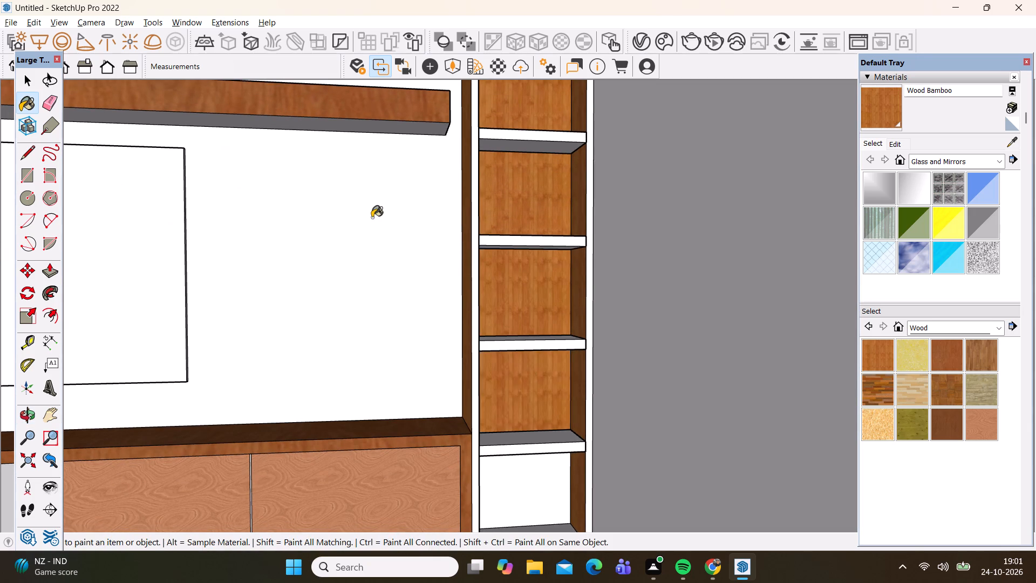
scroll(366, 212, down, 6)
scroll(452, 405, up, 4)
click(449, 356)
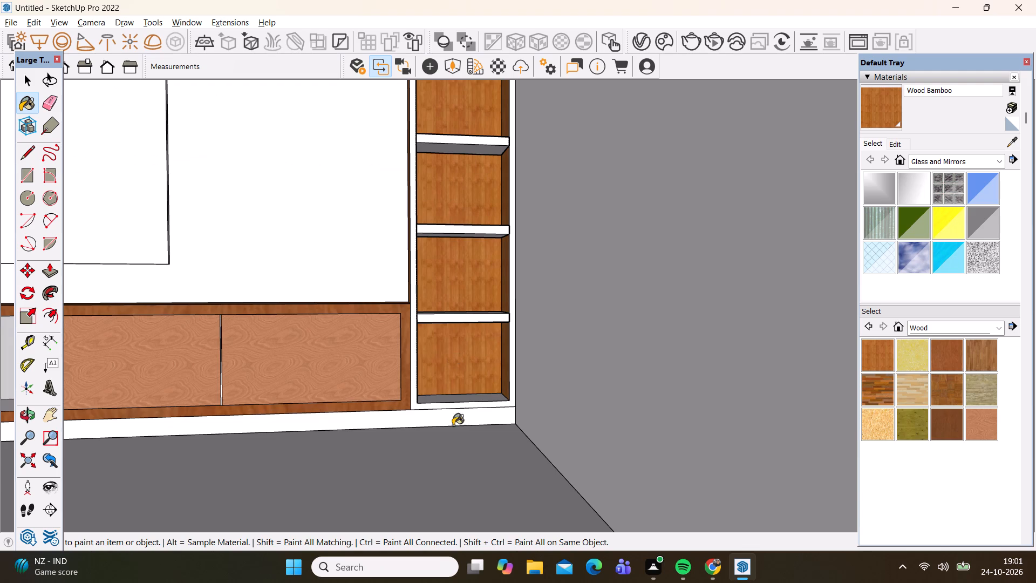
middle_drag(425, 406, 421, 477)
scroll(448, 492, up, 3)
click(453, 466)
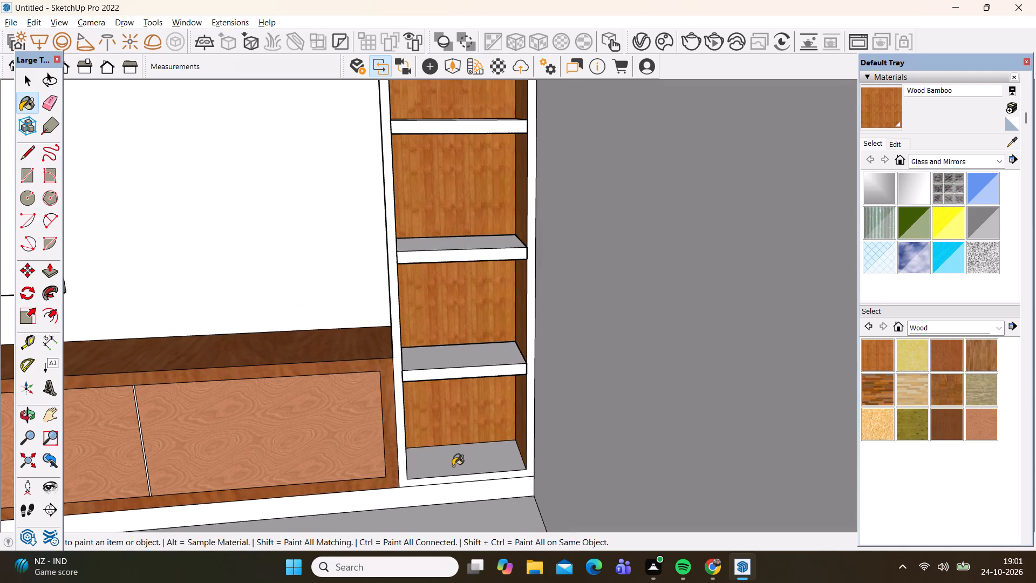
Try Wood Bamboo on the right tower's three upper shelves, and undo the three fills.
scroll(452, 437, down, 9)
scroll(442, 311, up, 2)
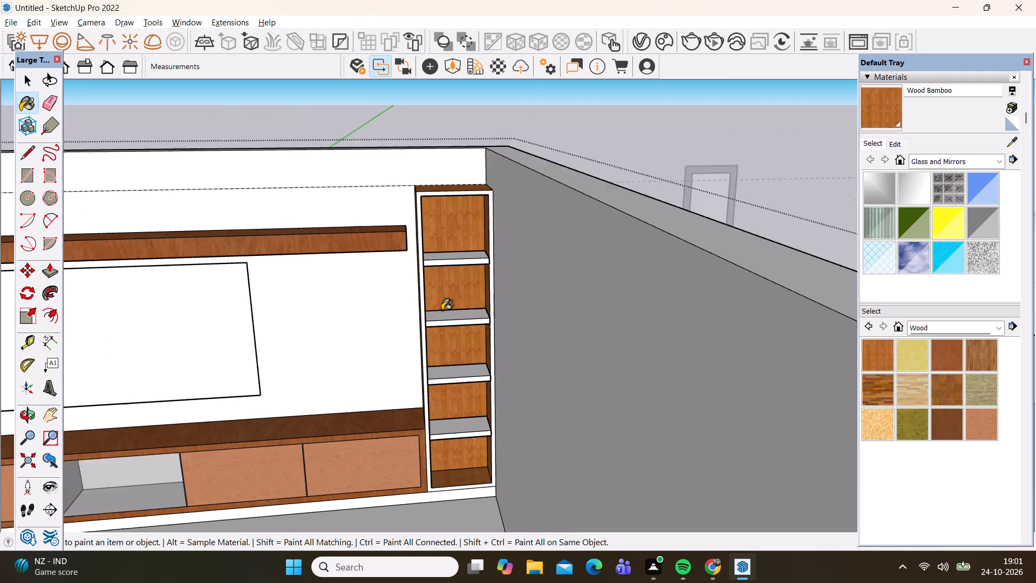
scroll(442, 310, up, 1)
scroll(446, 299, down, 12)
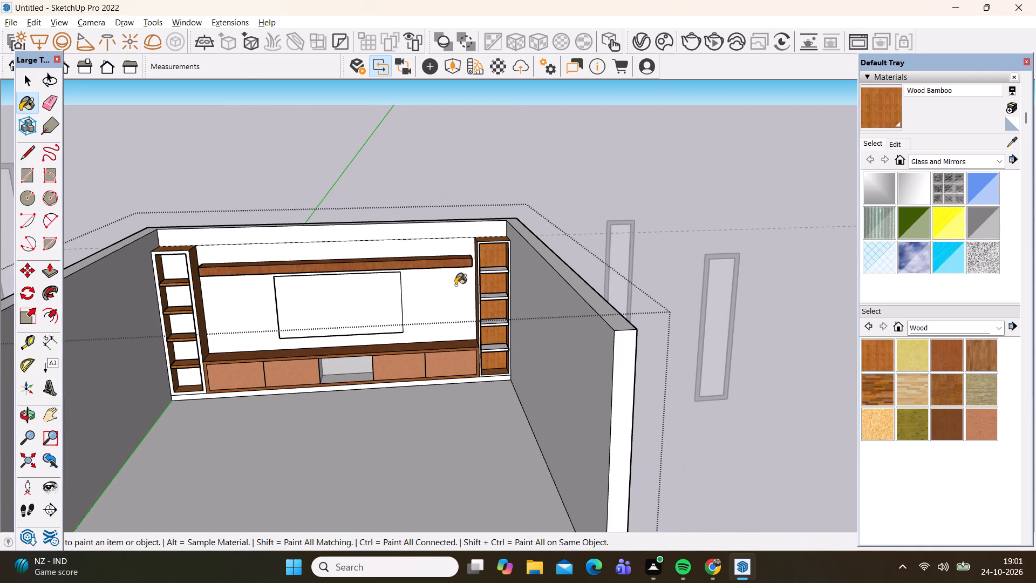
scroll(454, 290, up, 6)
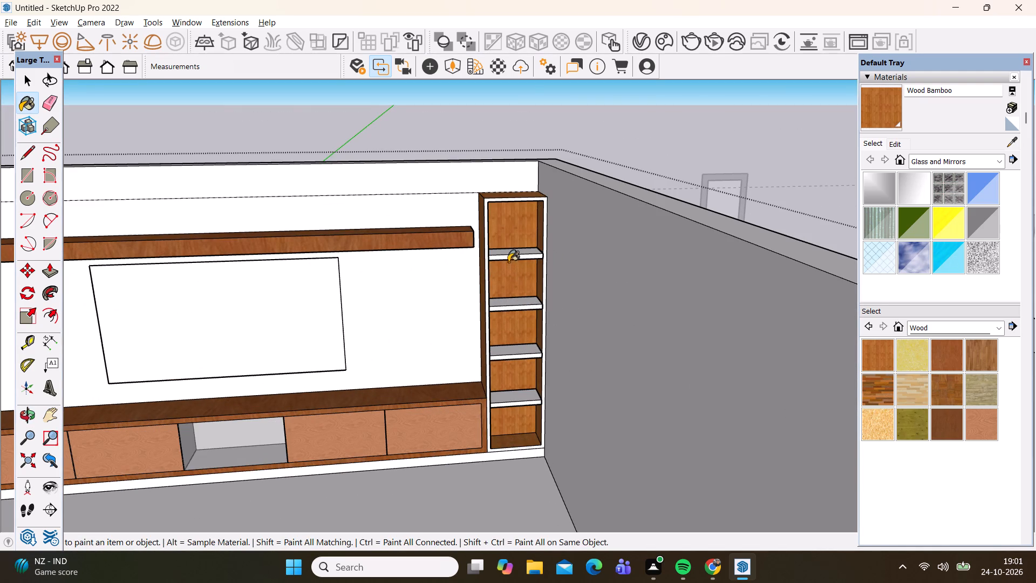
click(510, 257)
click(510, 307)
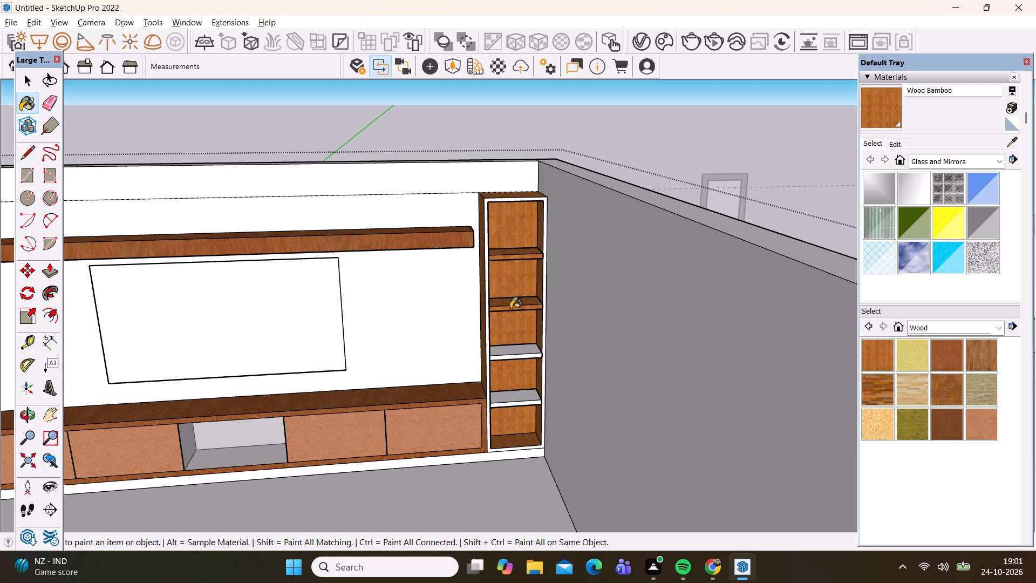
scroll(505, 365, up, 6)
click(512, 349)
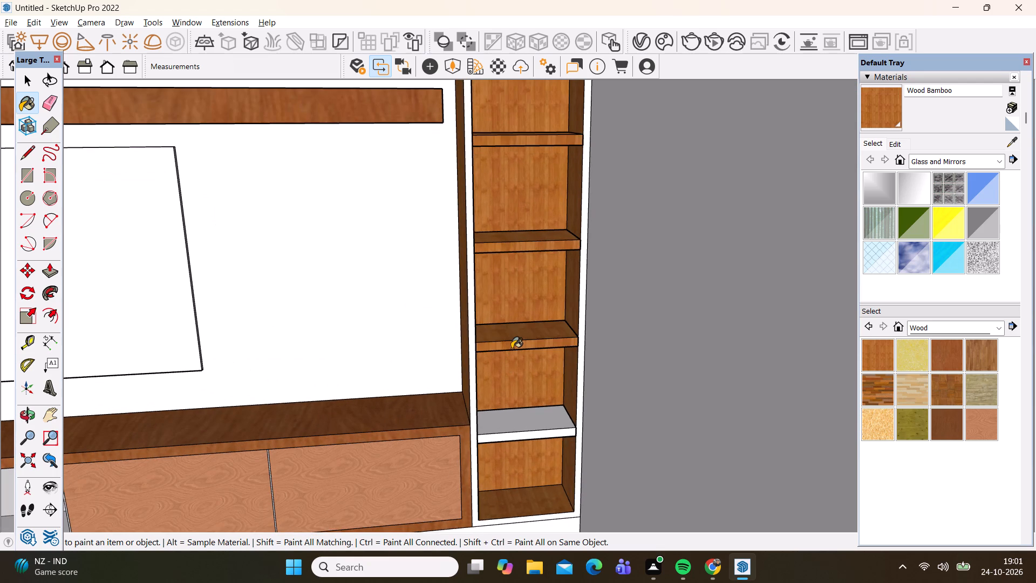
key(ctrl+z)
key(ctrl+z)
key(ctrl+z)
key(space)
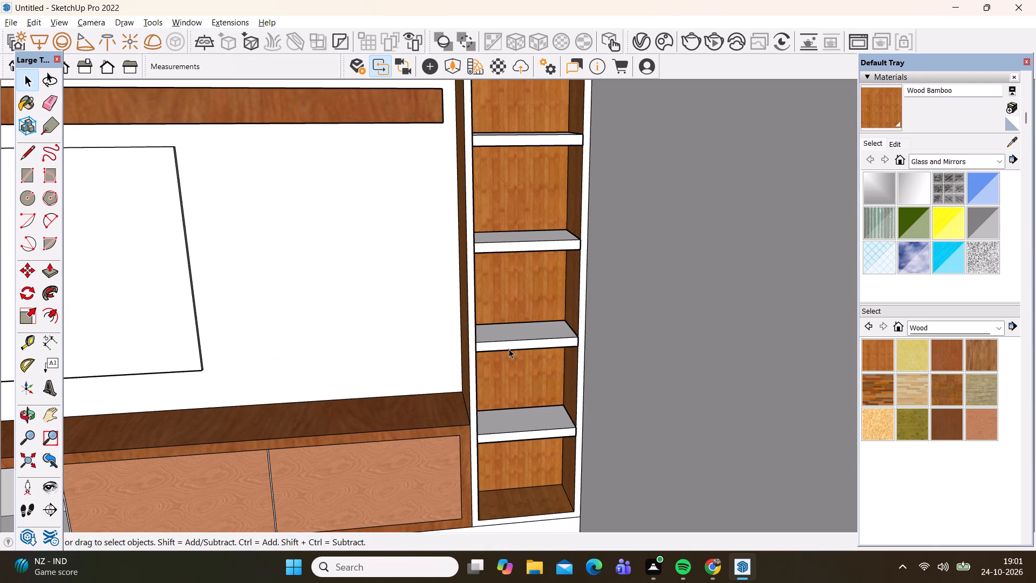
Paint the right tower's four shelves with Translucent Glass Blue.
click(984, 220)
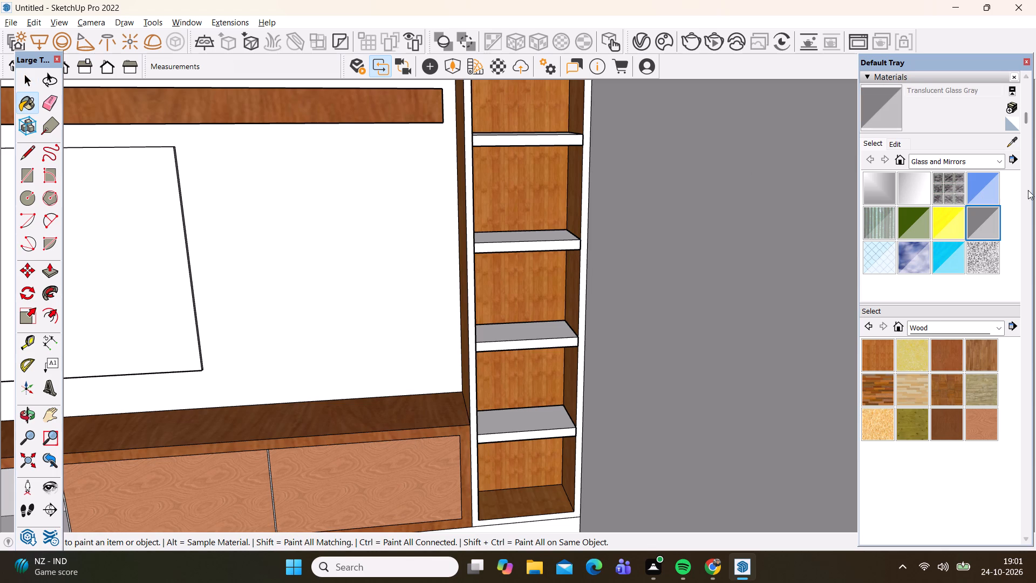
click(981, 187)
click(554, 135)
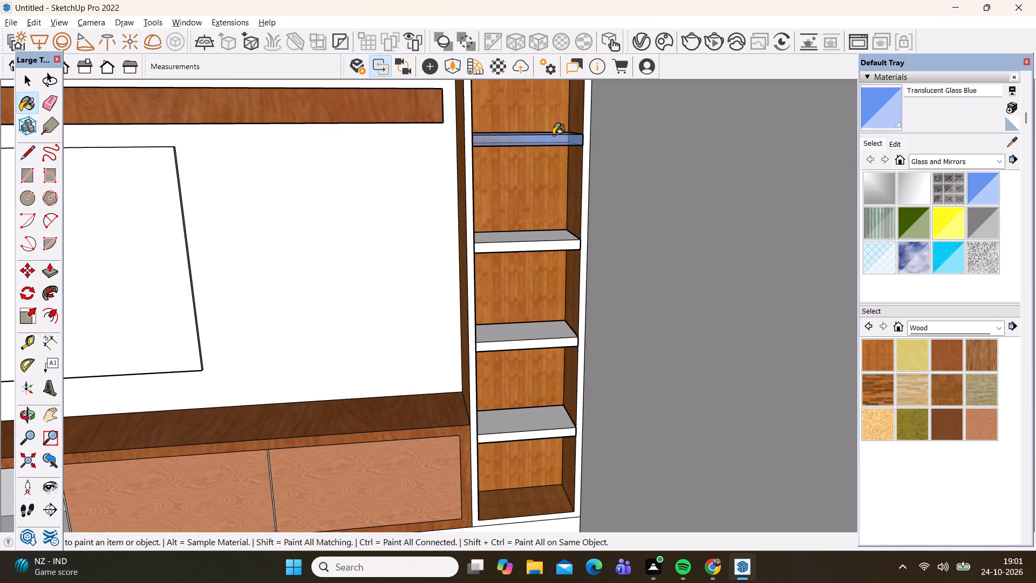
click(514, 246)
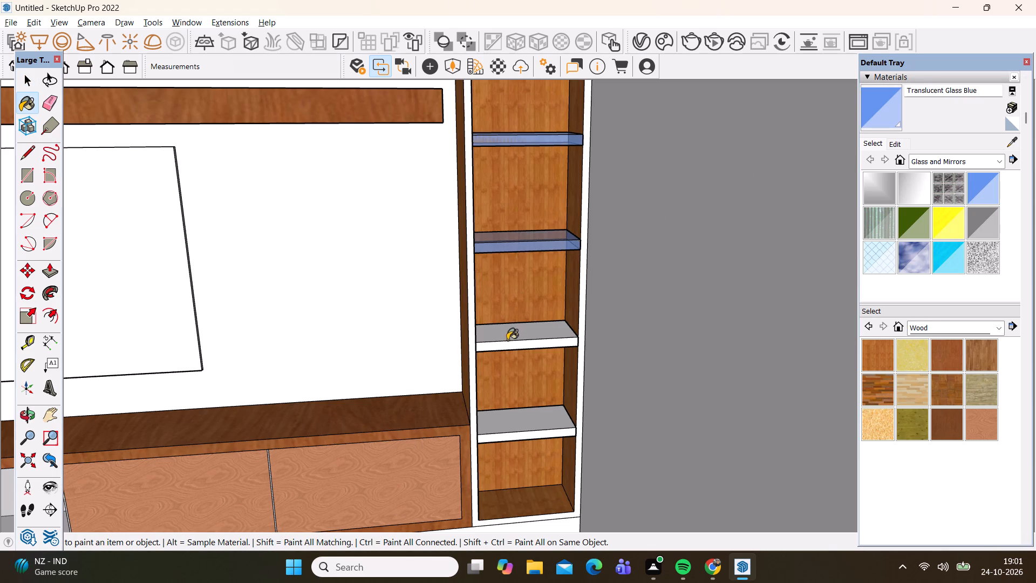
click(507, 340)
click(515, 433)
Repaint the left tower's four shelves with Translucent Glass Blue.
scroll(610, 351, down, 5)
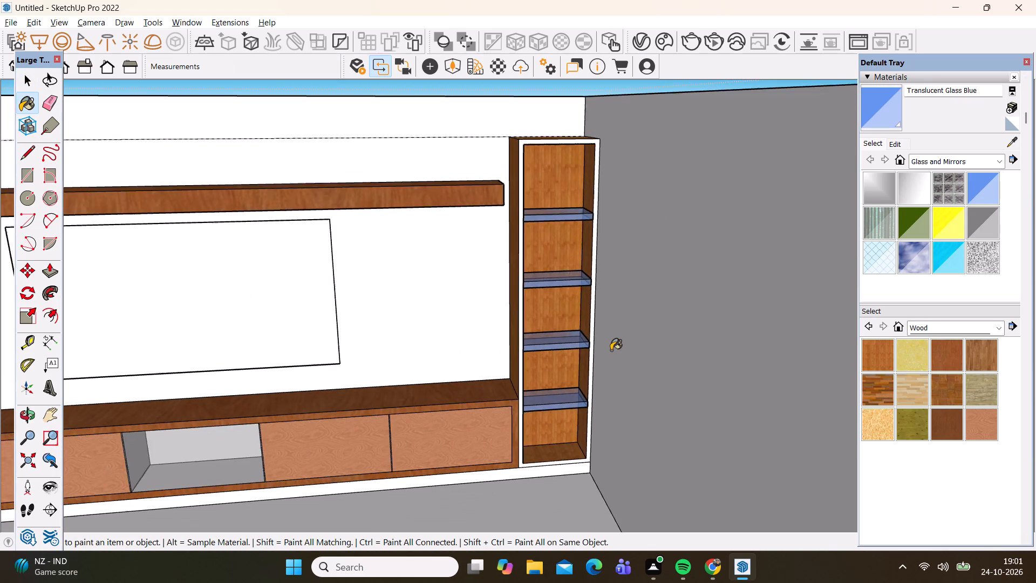
scroll(611, 350, down, 4)
scroll(566, 219, down, 7)
scroll(349, 223, up, 3)
scroll(268, 276, up, 1)
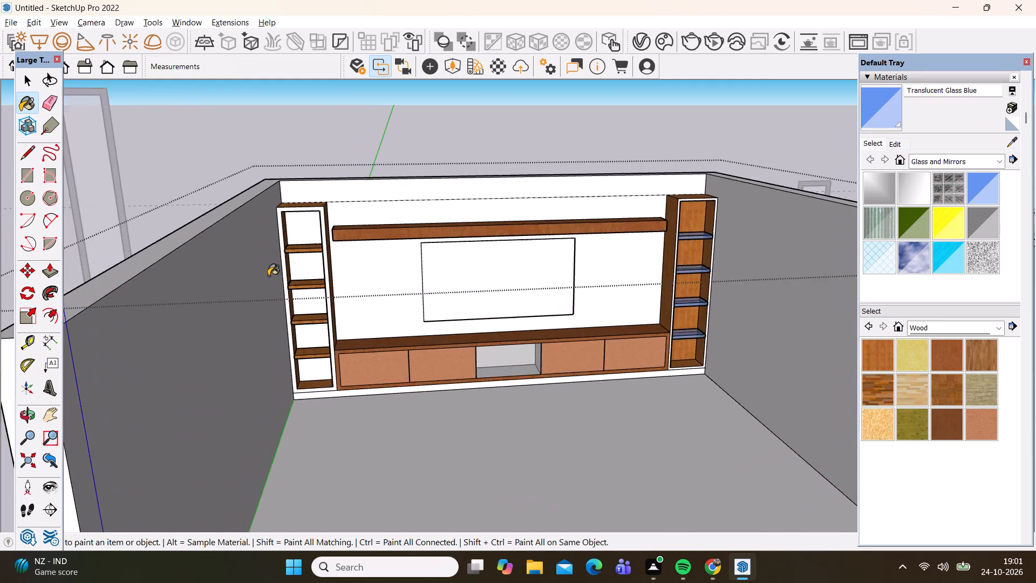
scroll(268, 276, up, 9)
click(302, 251)
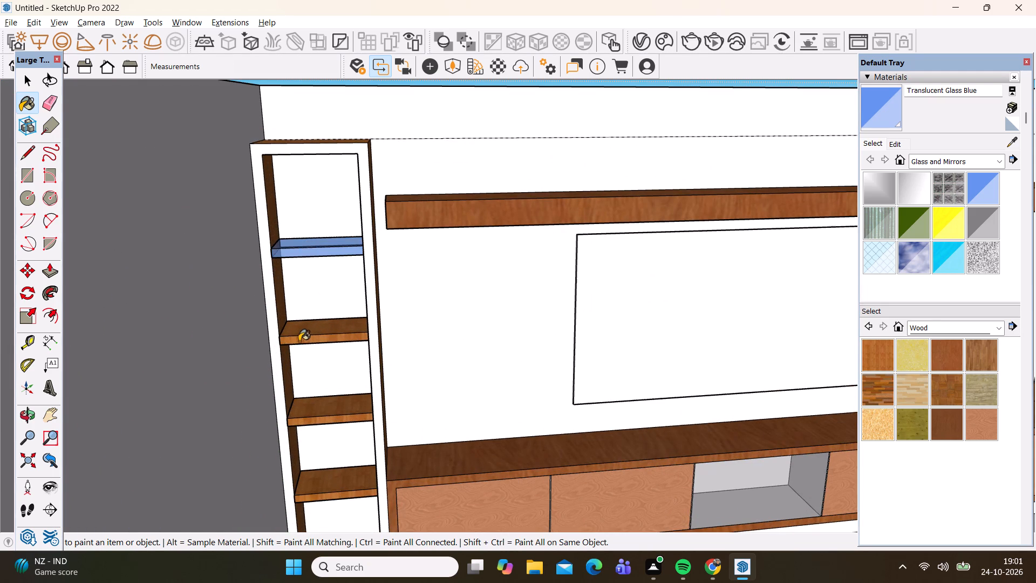
click(299, 340)
click(305, 419)
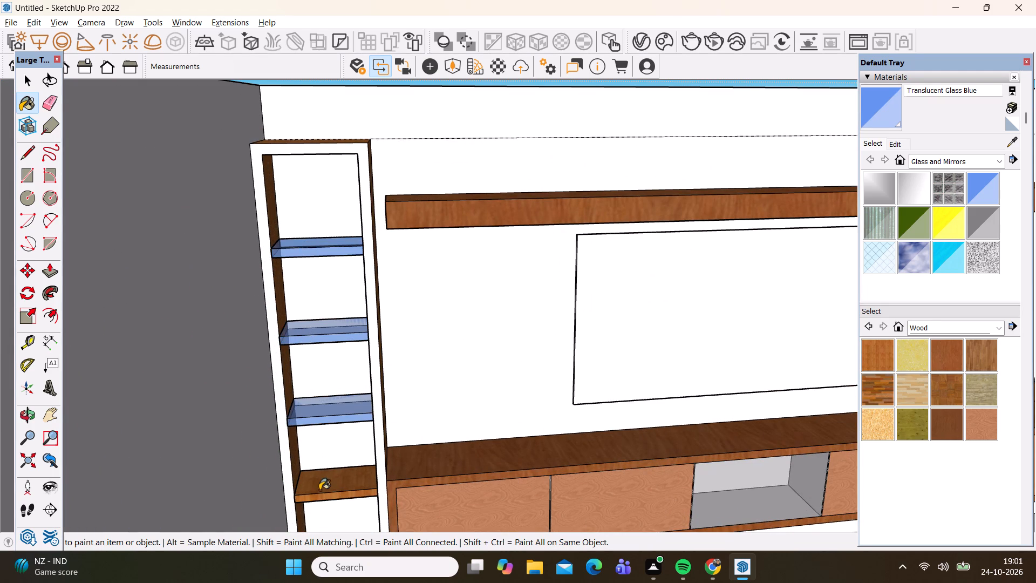
click(319, 490)
key(space)
Paint the five back panels behind the left tower's shelves with Wood Bamboo.
click(876, 350)
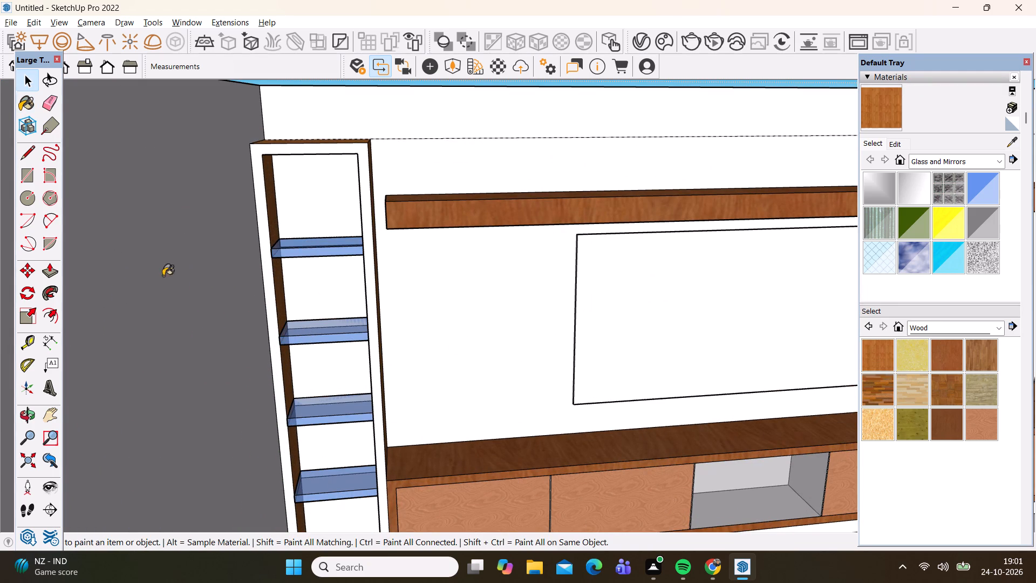
scroll(234, 180, up, 2)
click(318, 187)
click(312, 313)
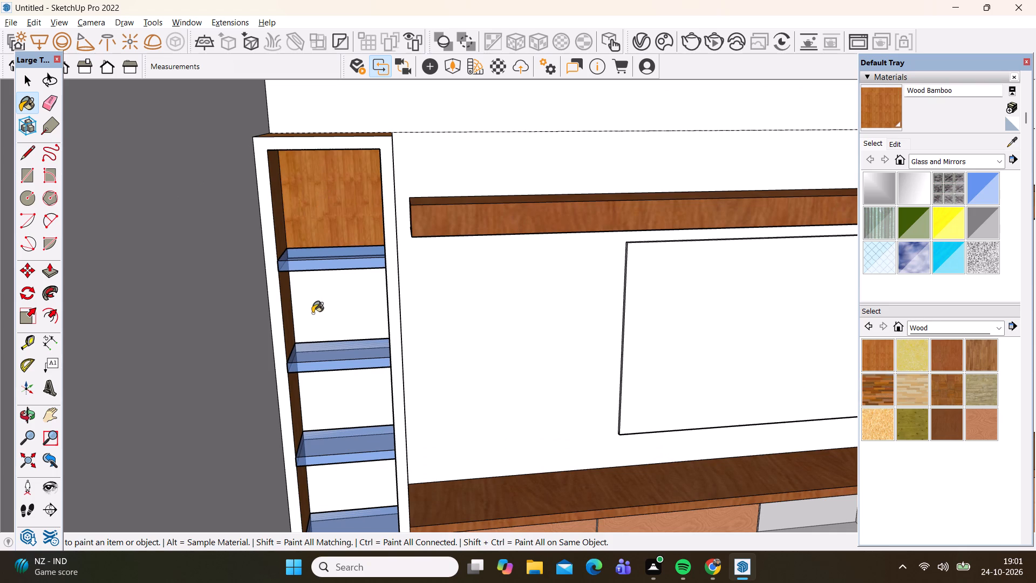
click(343, 394)
scroll(415, 113, down, 5)
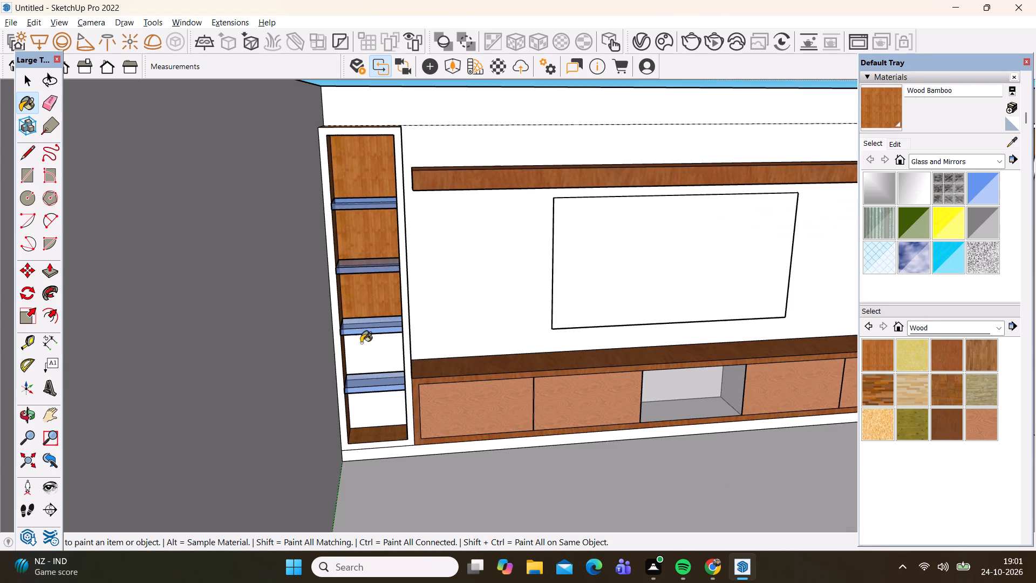
scroll(360, 354, up, 2)
click(361, 358)
click(364, 423)
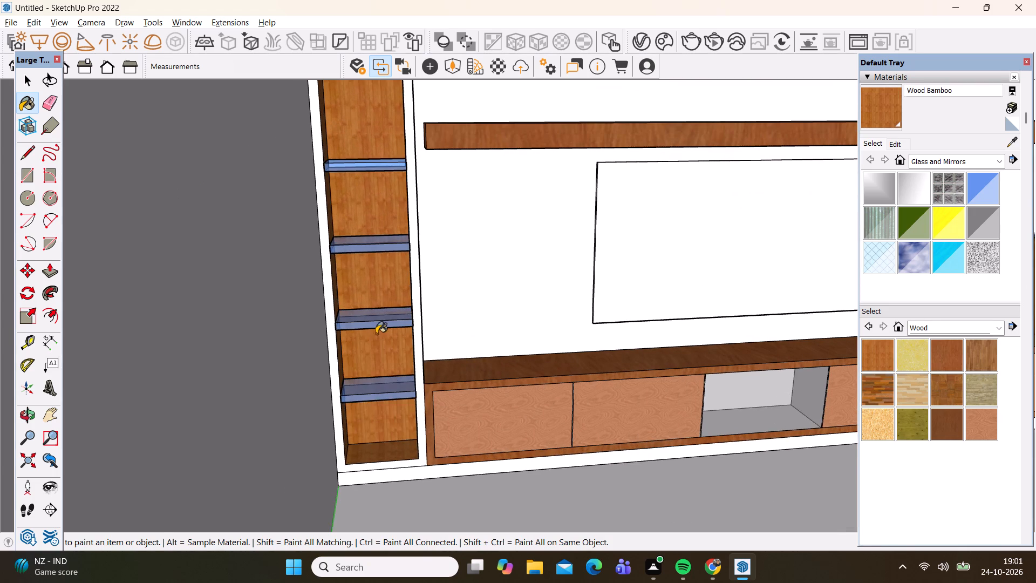
middle_drag(376, 334, 435, 408)
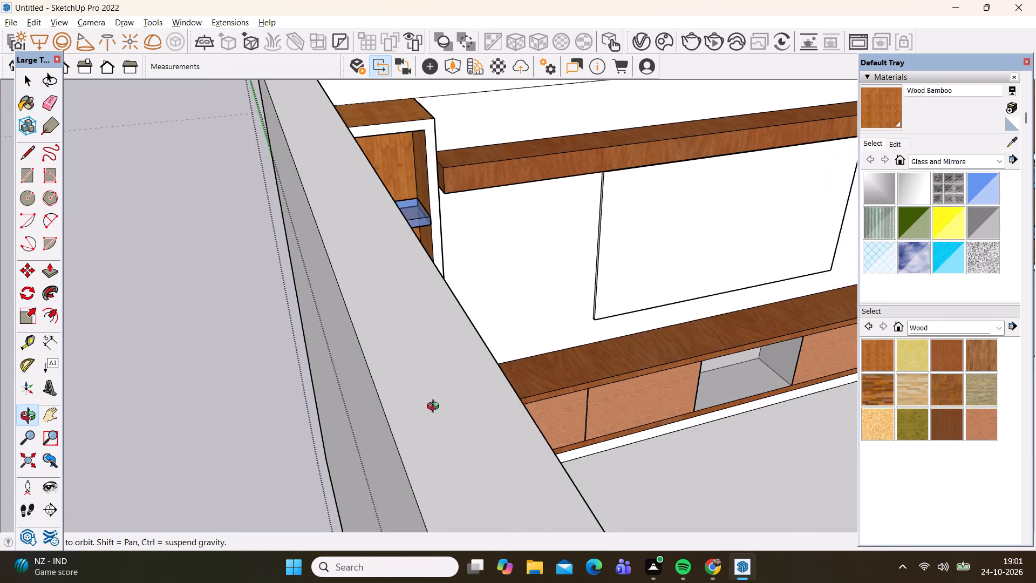
Close the room group that is open for editing.
middle_drag(435, 408, 306, 369)
scroll(305, 348, down, 10)
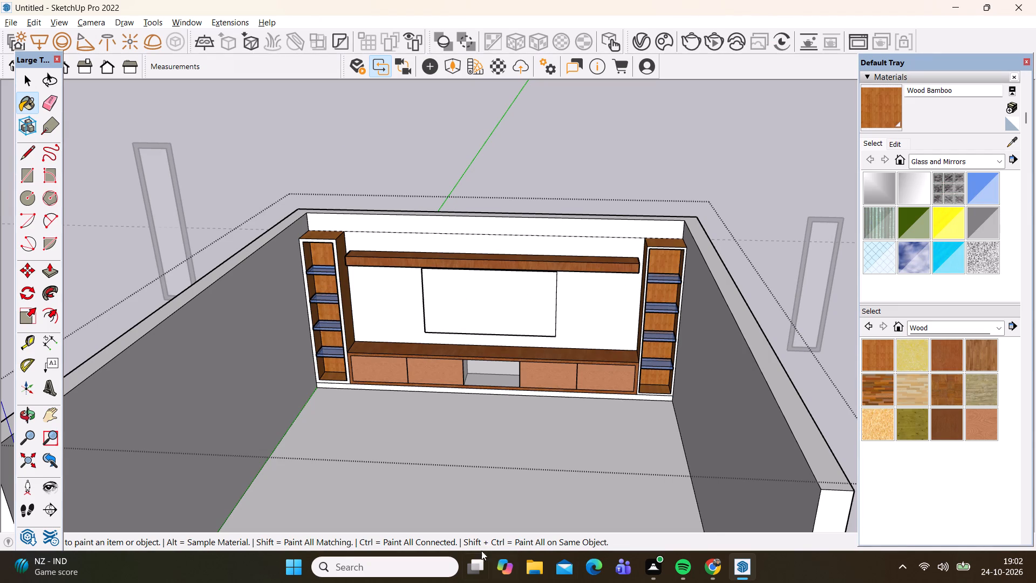
key(space)
scroll(0, 284, down, 3)
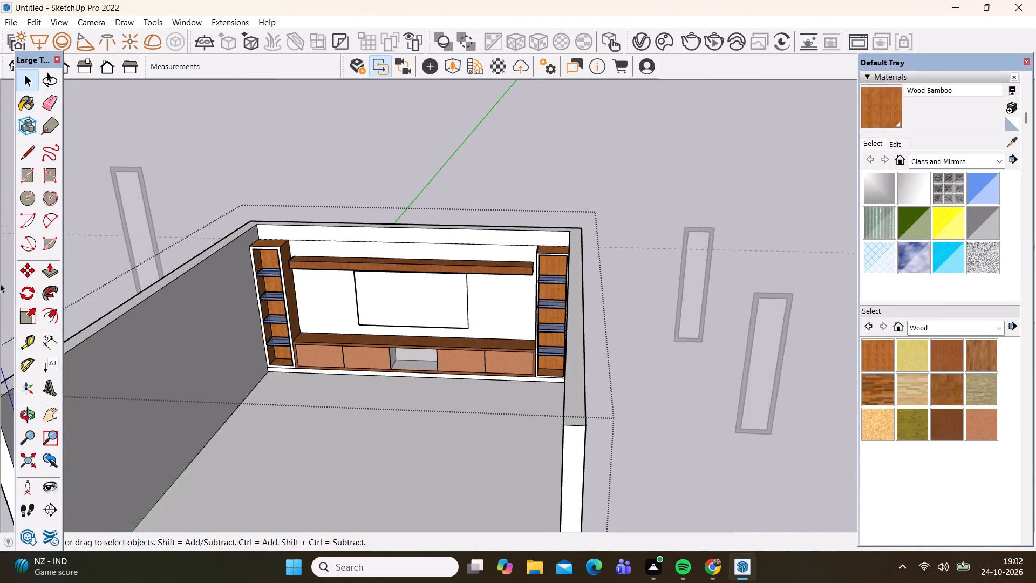
scroll(0, 283, down, 4)
middle_drag(330, 394, 391, 339)
scroll(446, 393, down, 1)
click(468, 188)
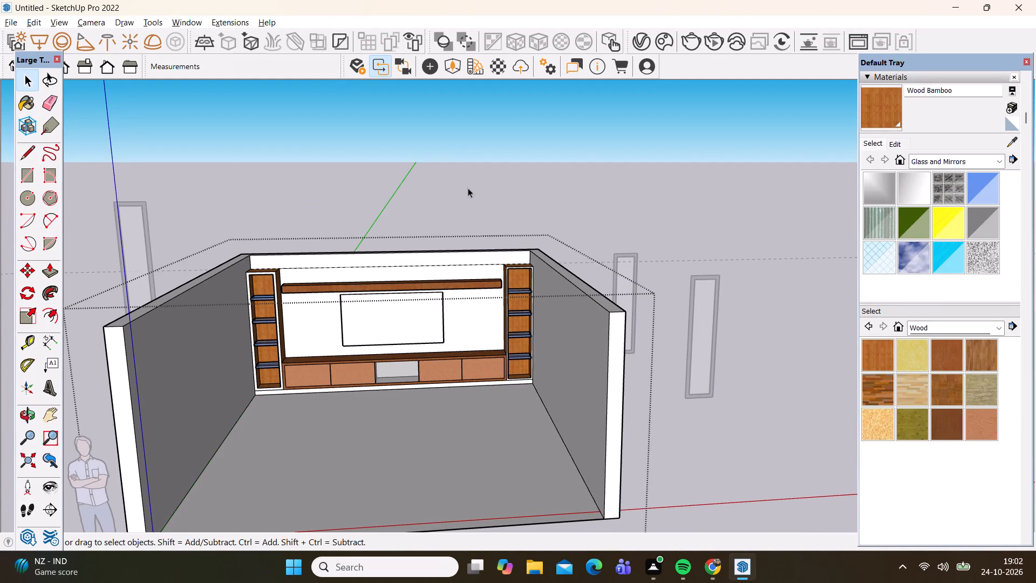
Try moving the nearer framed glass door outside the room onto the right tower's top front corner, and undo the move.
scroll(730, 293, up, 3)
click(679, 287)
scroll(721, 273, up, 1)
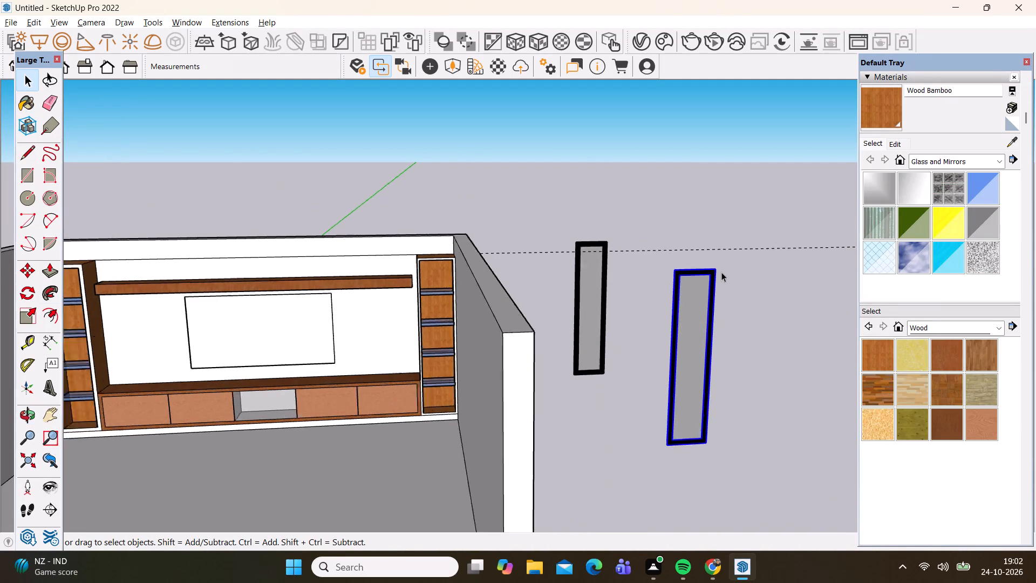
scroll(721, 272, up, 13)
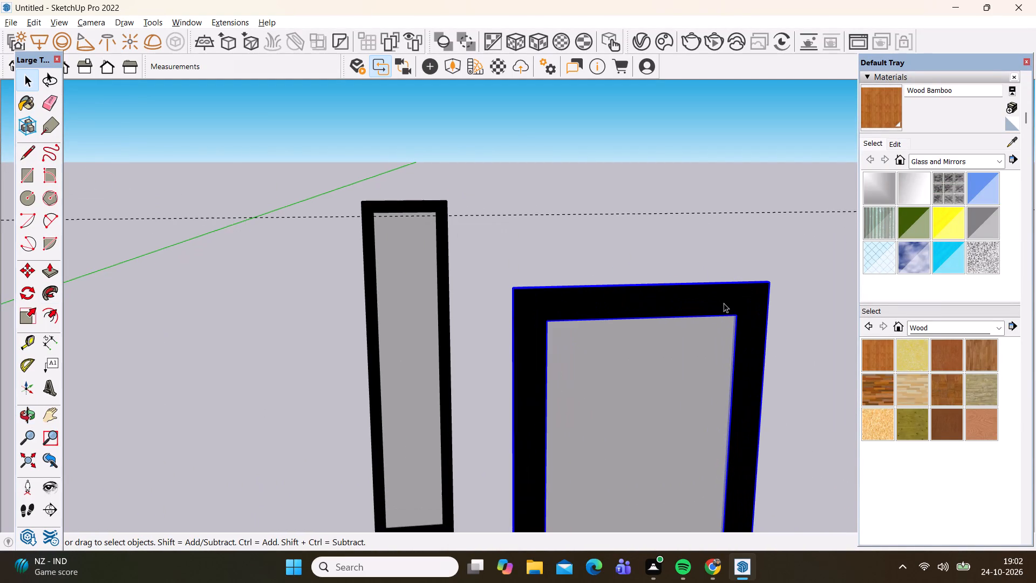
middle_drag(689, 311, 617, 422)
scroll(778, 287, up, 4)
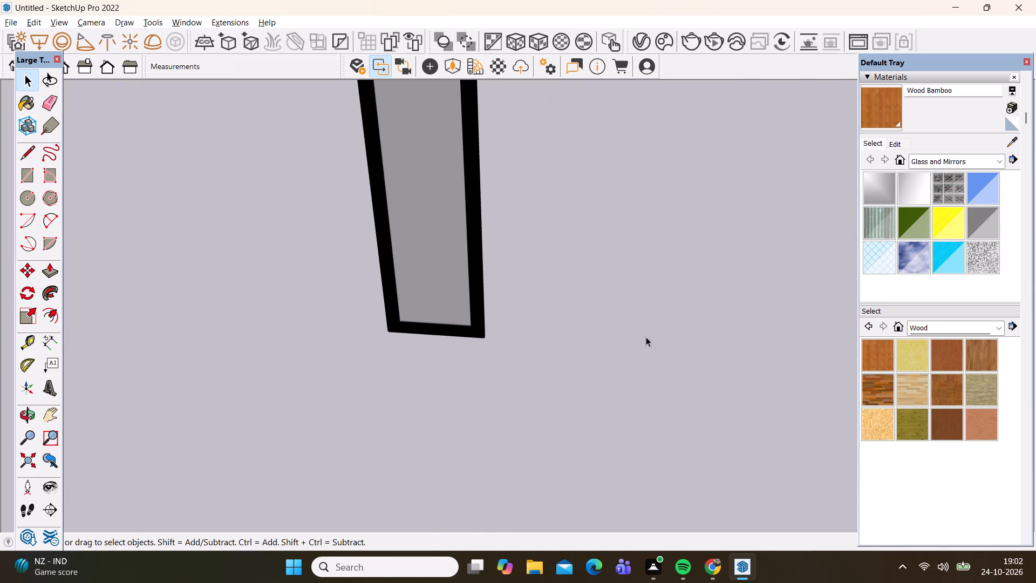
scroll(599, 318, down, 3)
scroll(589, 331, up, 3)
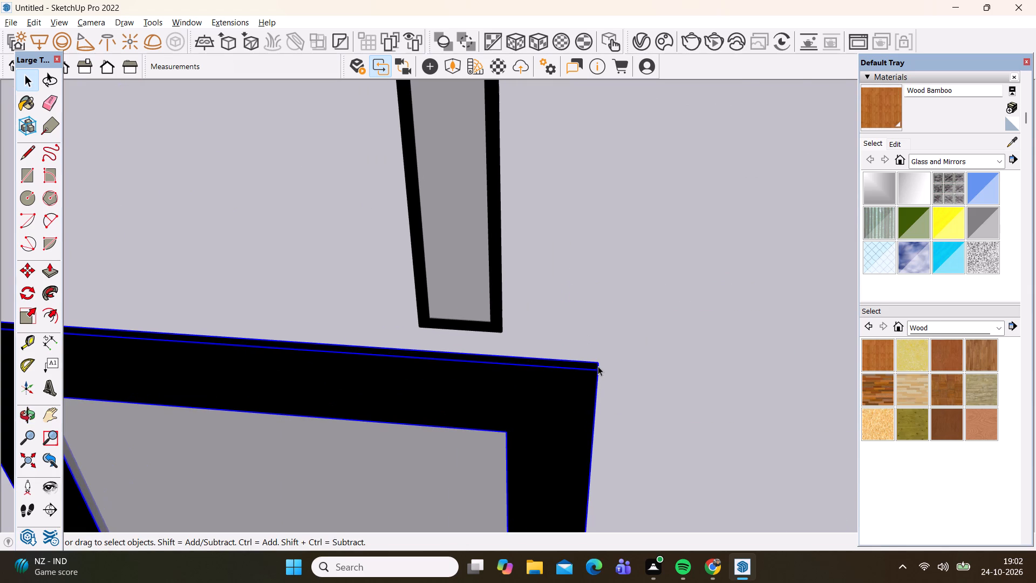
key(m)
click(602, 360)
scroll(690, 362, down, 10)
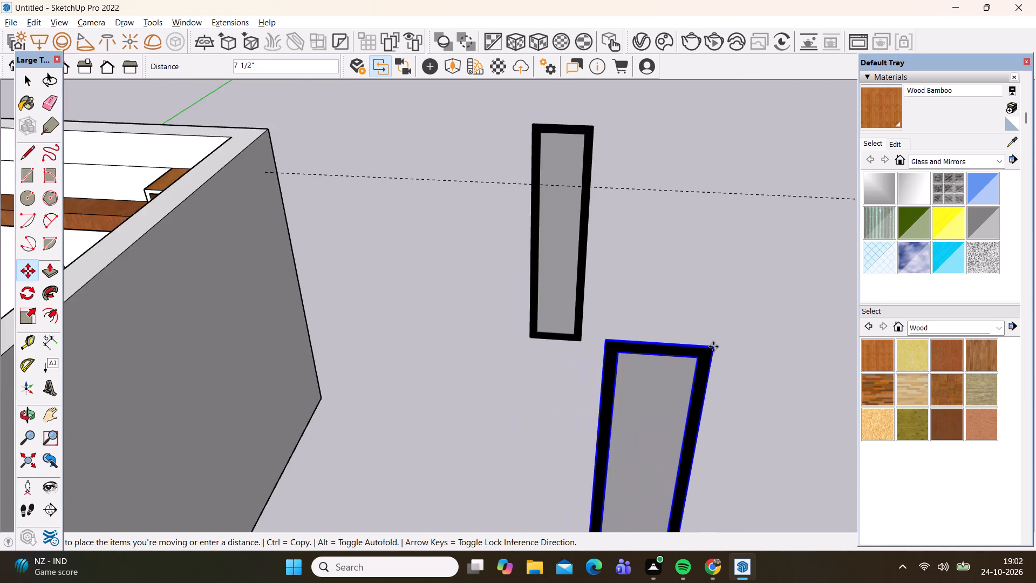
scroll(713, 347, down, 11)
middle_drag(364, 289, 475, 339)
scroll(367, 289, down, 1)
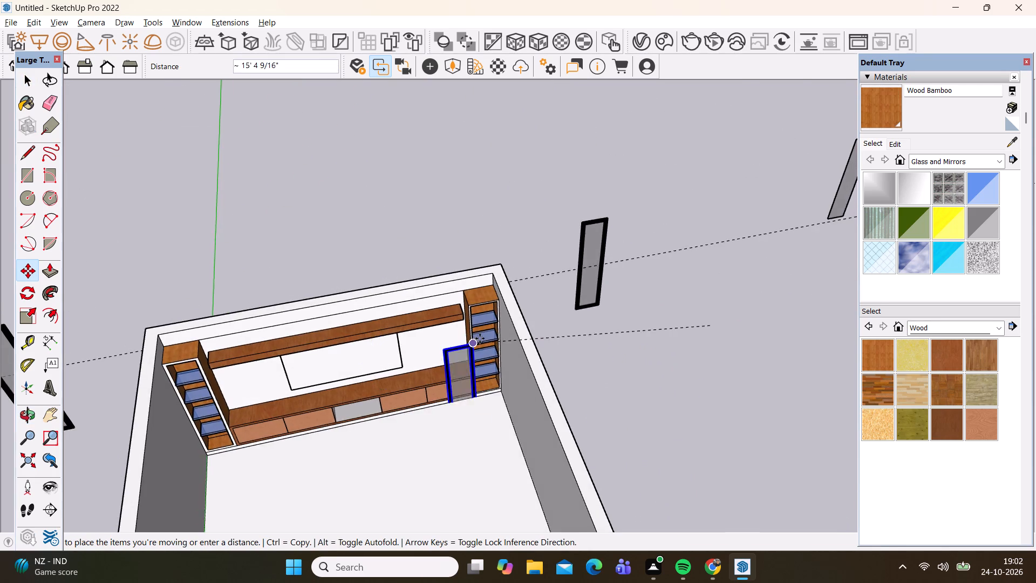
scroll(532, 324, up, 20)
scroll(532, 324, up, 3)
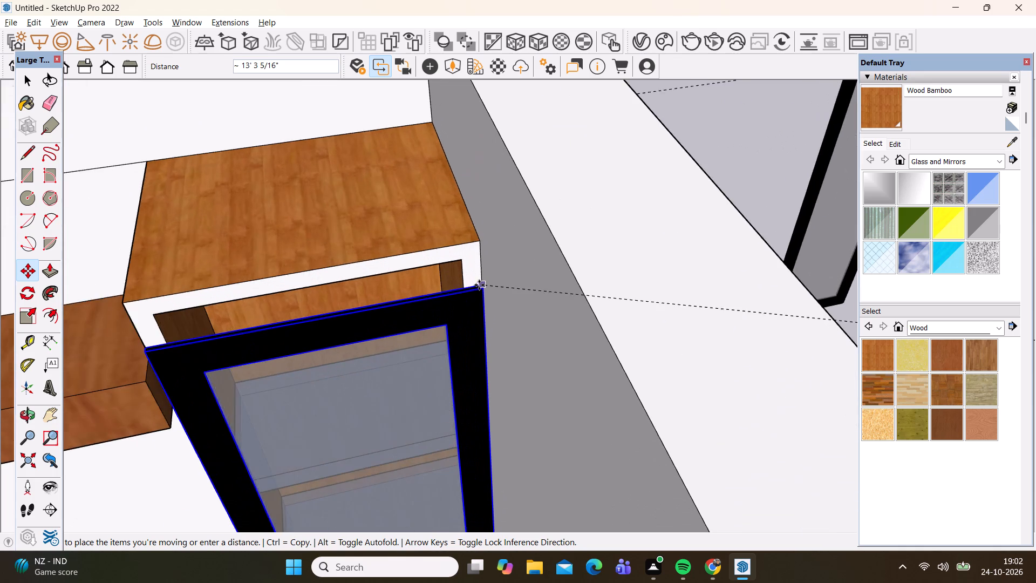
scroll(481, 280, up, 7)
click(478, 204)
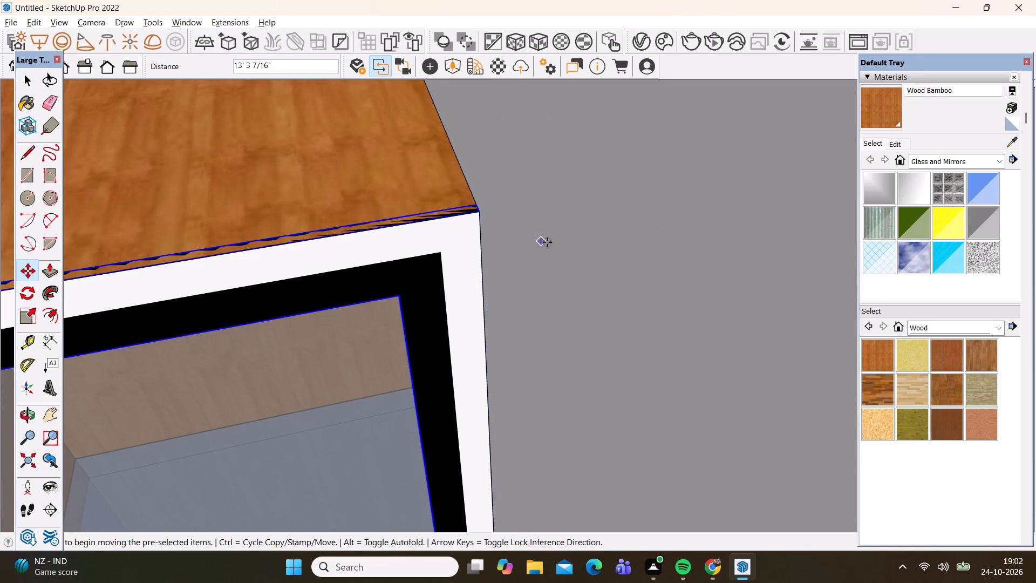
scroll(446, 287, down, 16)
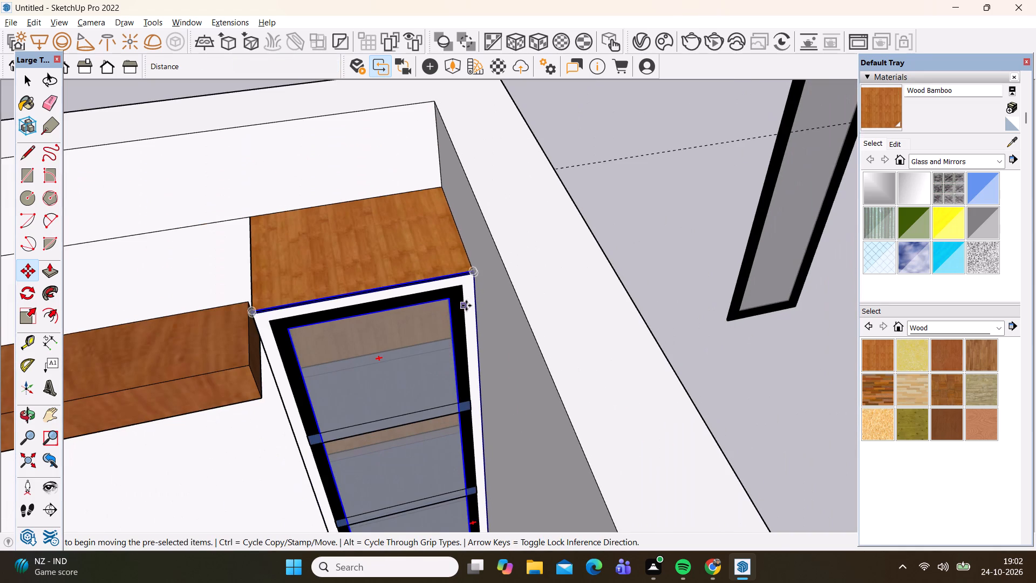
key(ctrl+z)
Move the framed glass door by its rear top corner onto the right tower's outer top front corner, covering the shelves.
scroll(299, 267, down, 15)
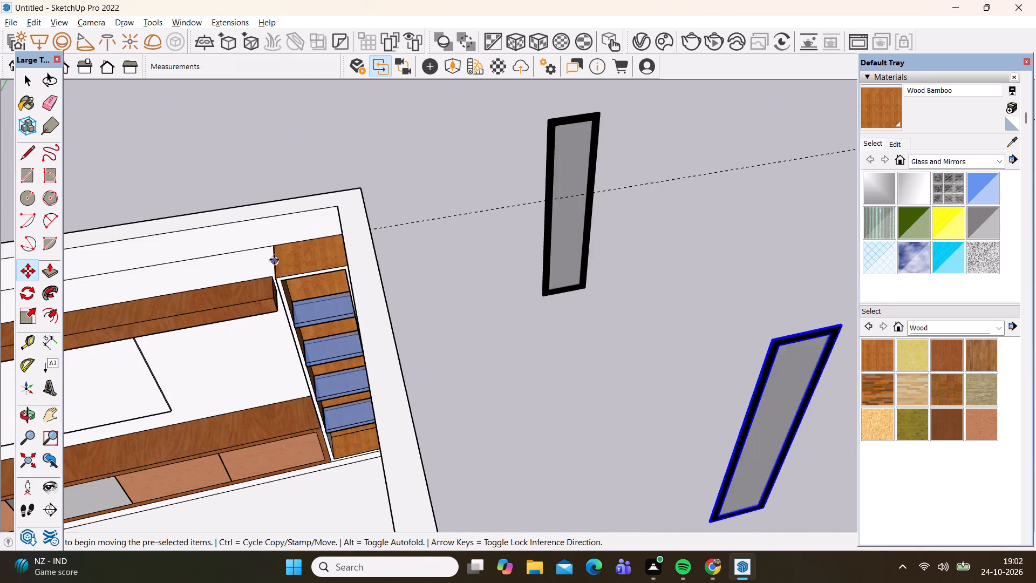
scroll(274, 260, down, 1)
scroll(681, 303, up, 18)
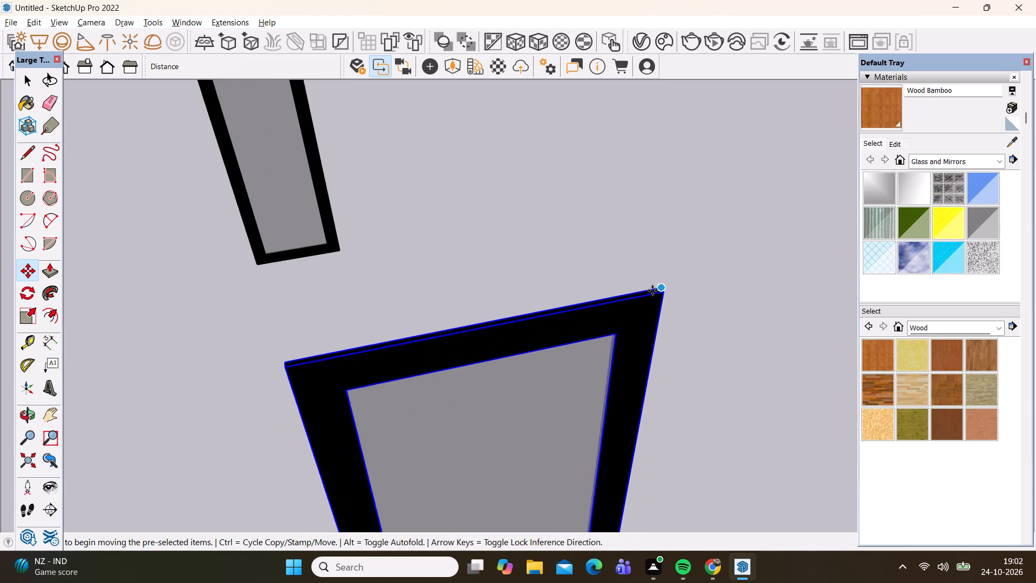
scroll(652, 290, up, 5)
scroll(623, 300, down, 4)
middle_drag(582, 306, 565, 362)
scroll(580, 320, down, 1)
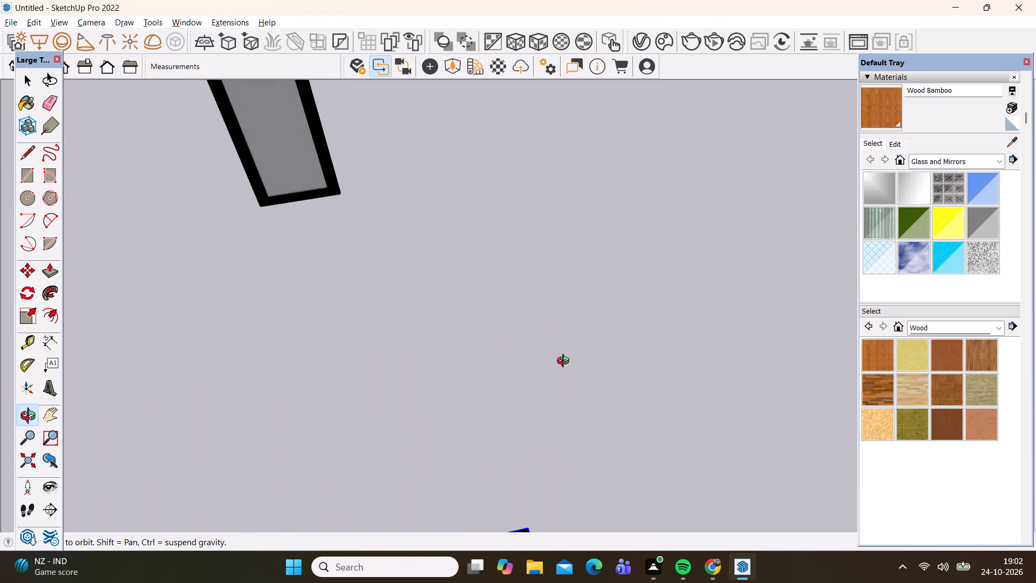
middle_drag(565, 362, 556, 335)
scroll(481, 456, up, 11)
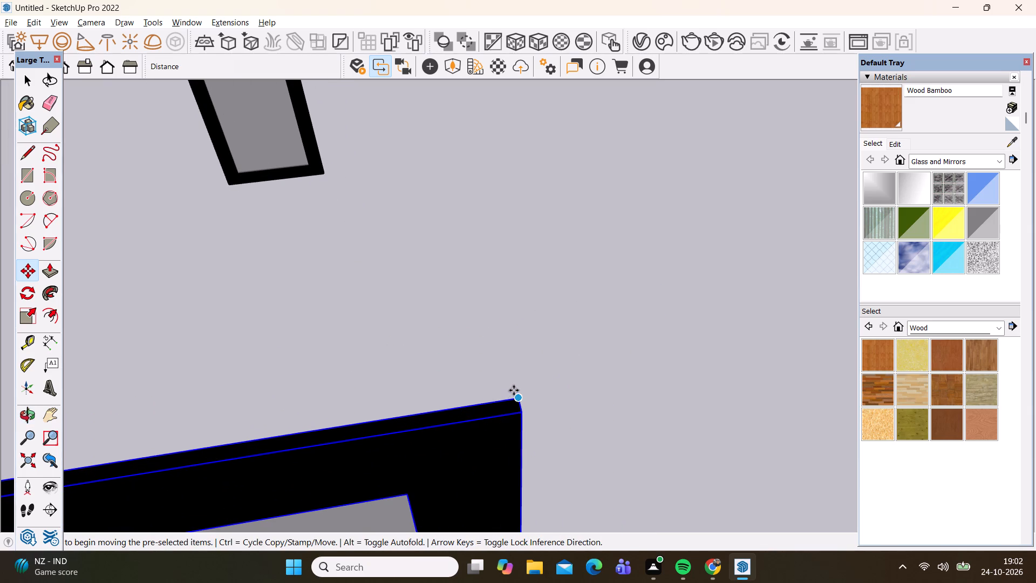
click(520, 395)
scroll(812, 342, down, 9)
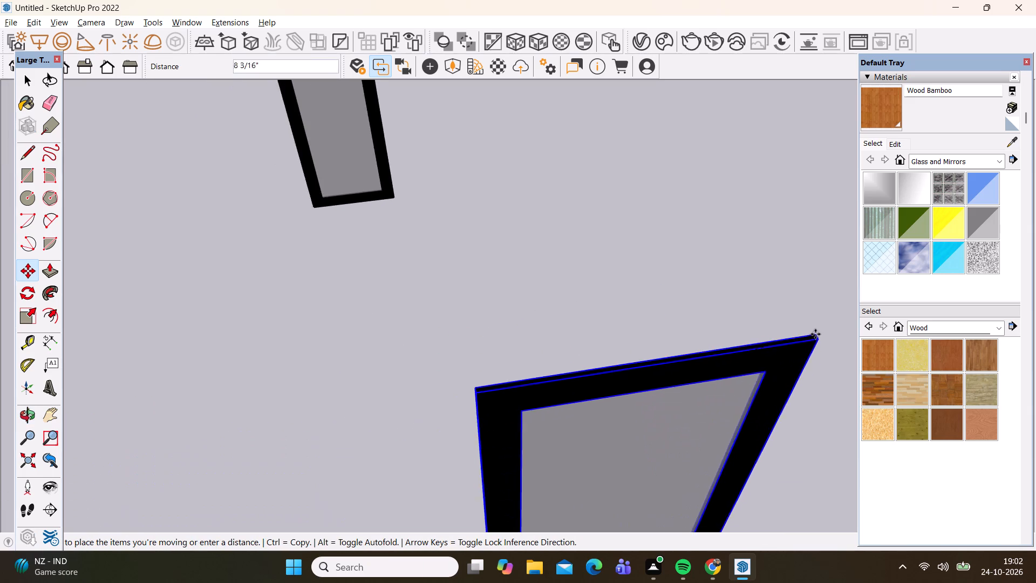
scroll(815, 334, down, 15)
scroll(483, 279, up, 4)
scroll(345, 279, up, 4)
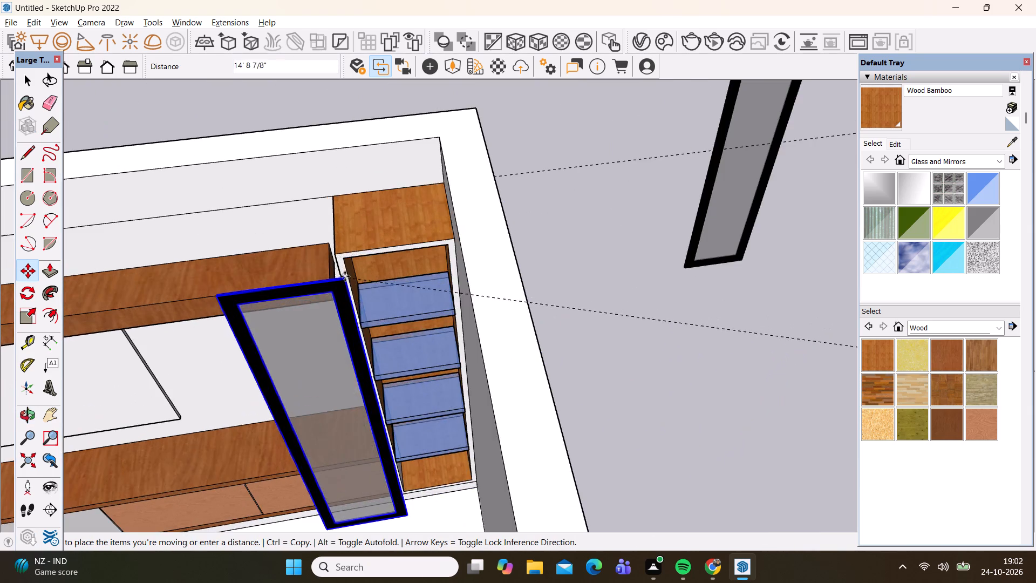
middle_drag(358, 277, 418, 349)
scroll(482, 322, up, 10)
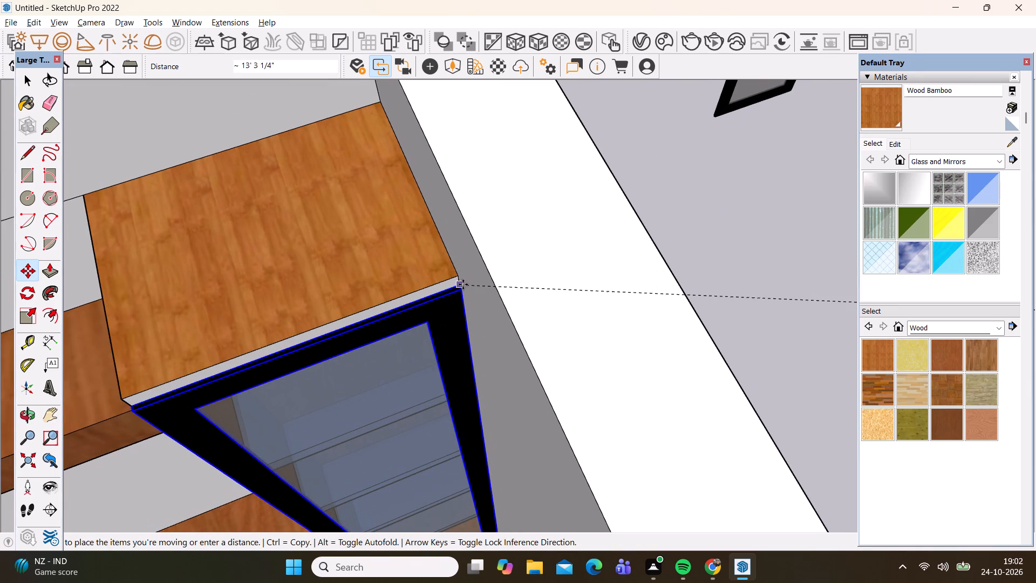
click(459, 277)
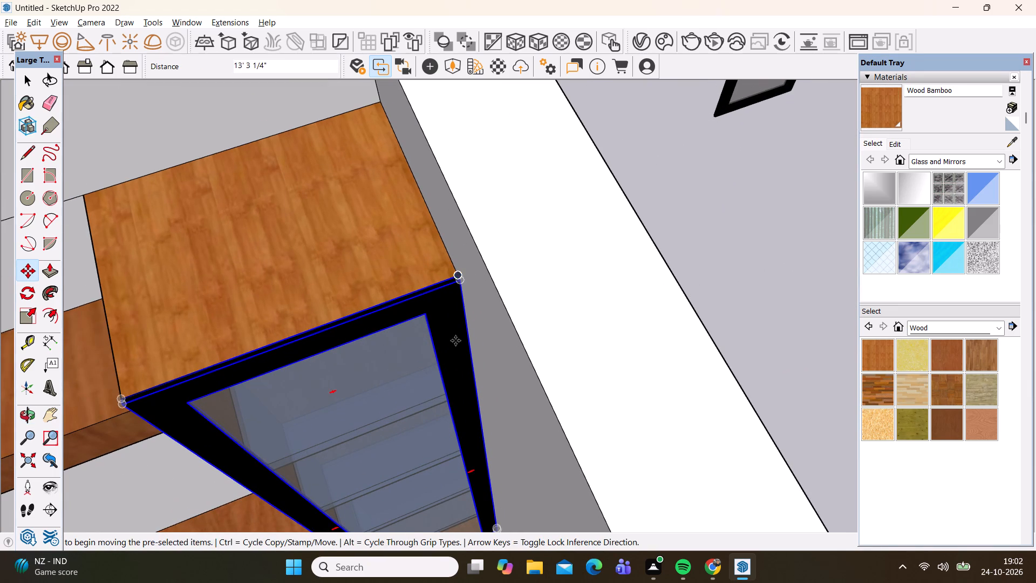
Copy the glass door from the right tower onto the left tower, snapping its top corner to the tower's inner top front corner.
click(459, 276)
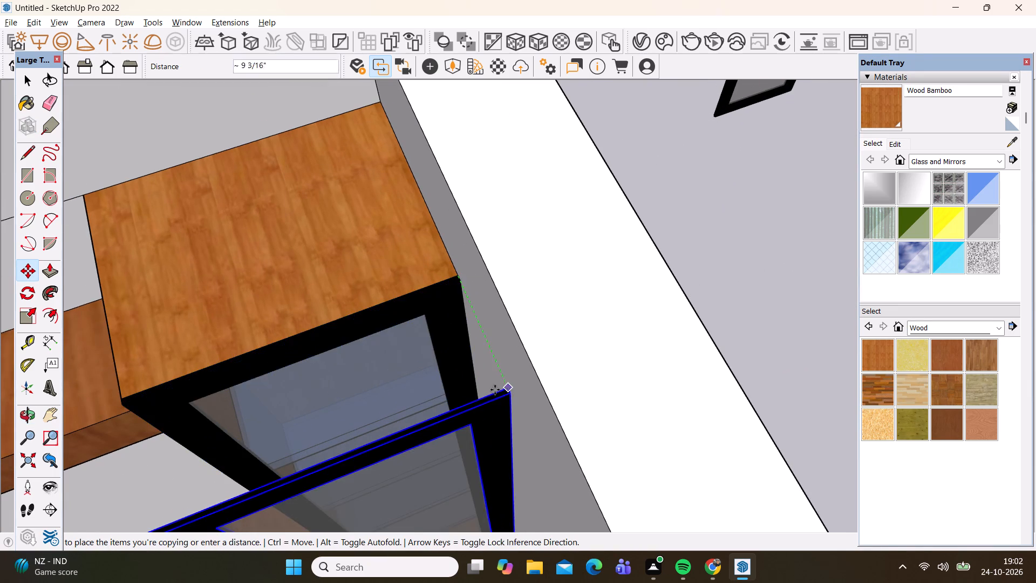
scroll(639, 186, down, 18)
scroll(237, 279, up, 4)
scroll(440, 335, up, 4)
scroll(452, 253, up, 15)
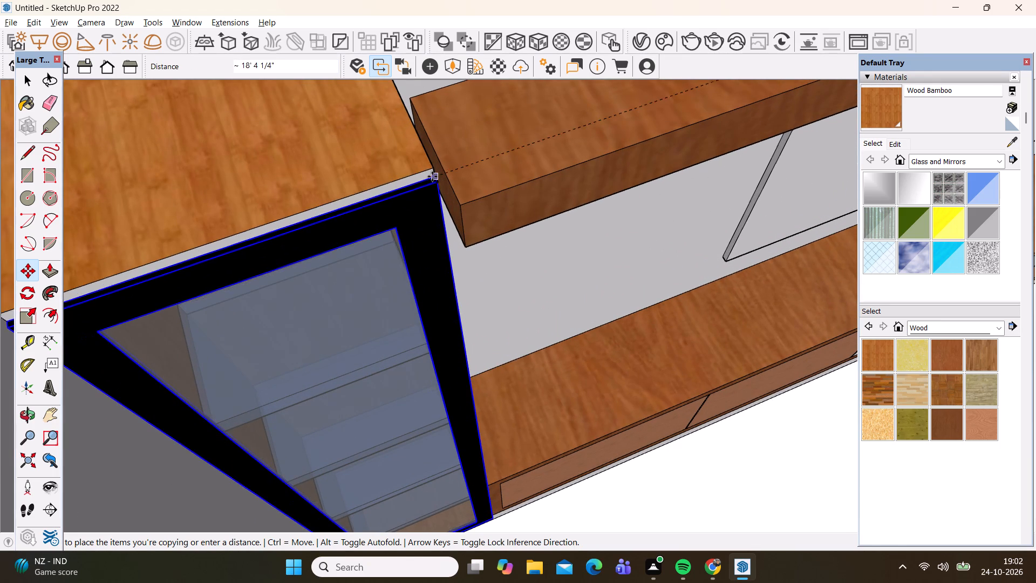
click(434, 172)
key(space)
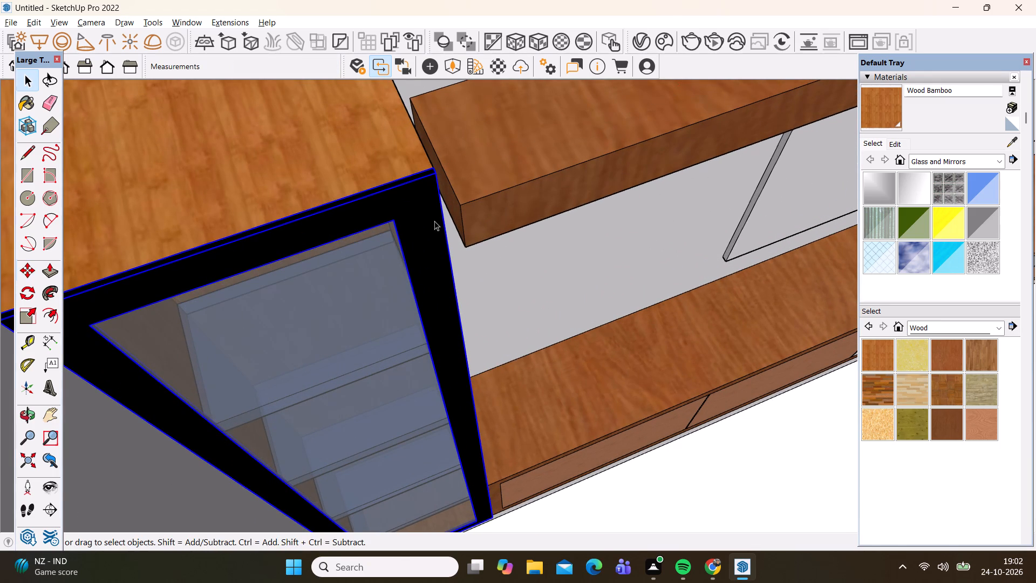
scroll(434, 225, down, 15)
scroll(312, 400, down, 1)
middle_drag(298, 394, 219, 287)
scroll(243, 274, down, 15)
key(space)
click(276, 170)
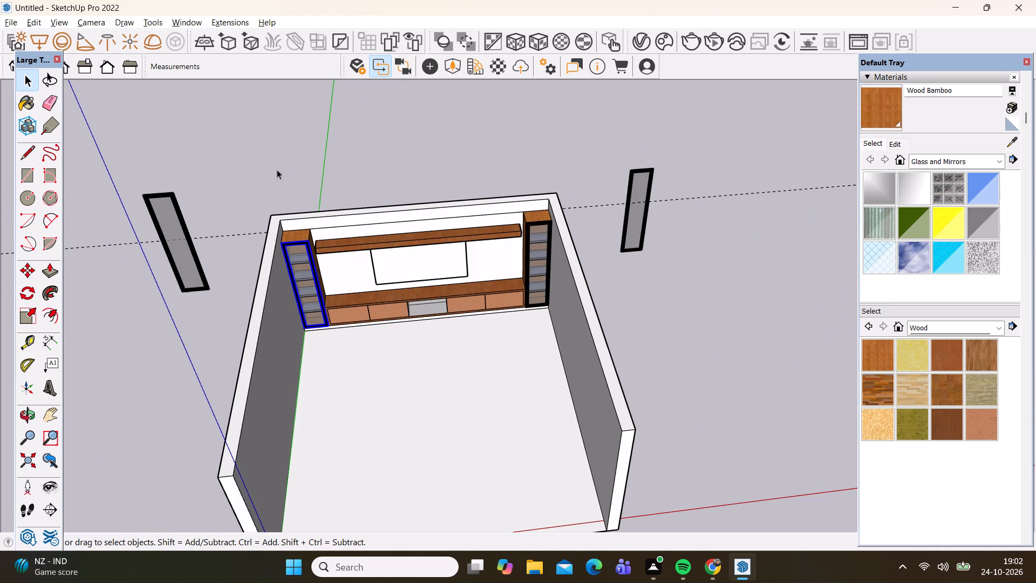
Examine the wall unit from the front with both glass doors in place on the towers.
middle_drag(467, 450, 454, 318)
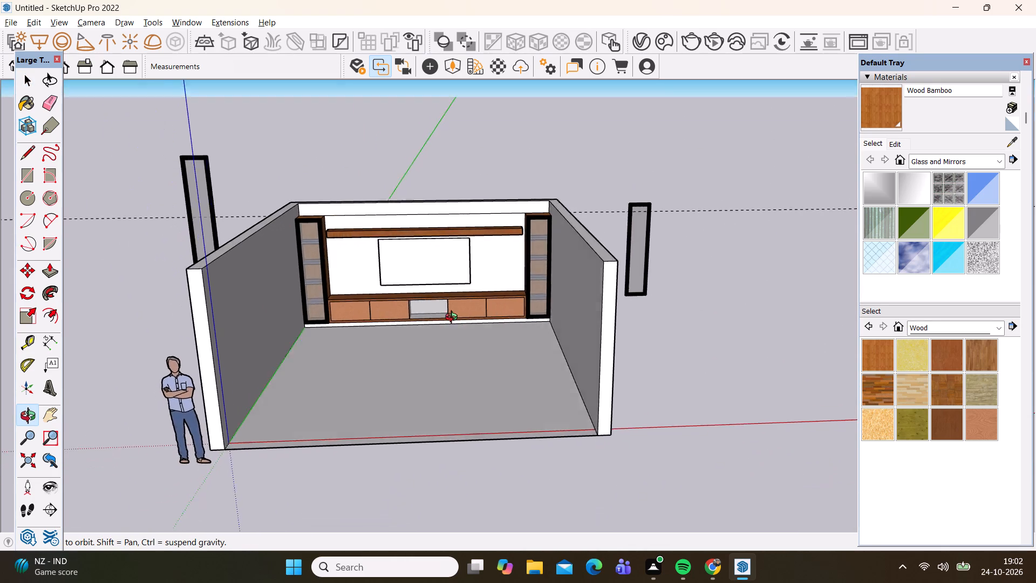
middle_drag(454, 318, 461, 295)
scroll(411, 300, up, 3)
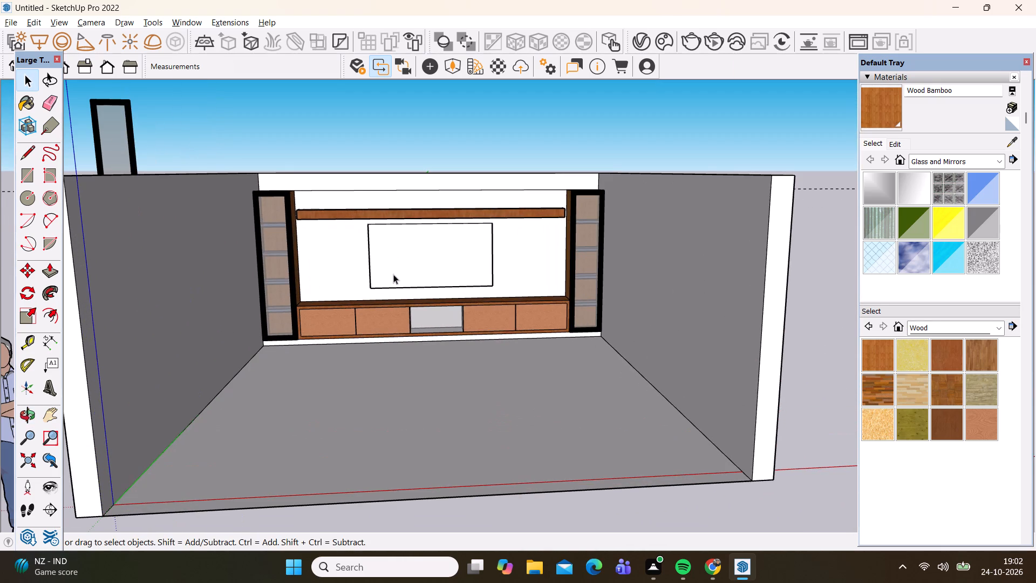
scroll(299, 169, up, 6)
scroll(293, 255, up, 4)
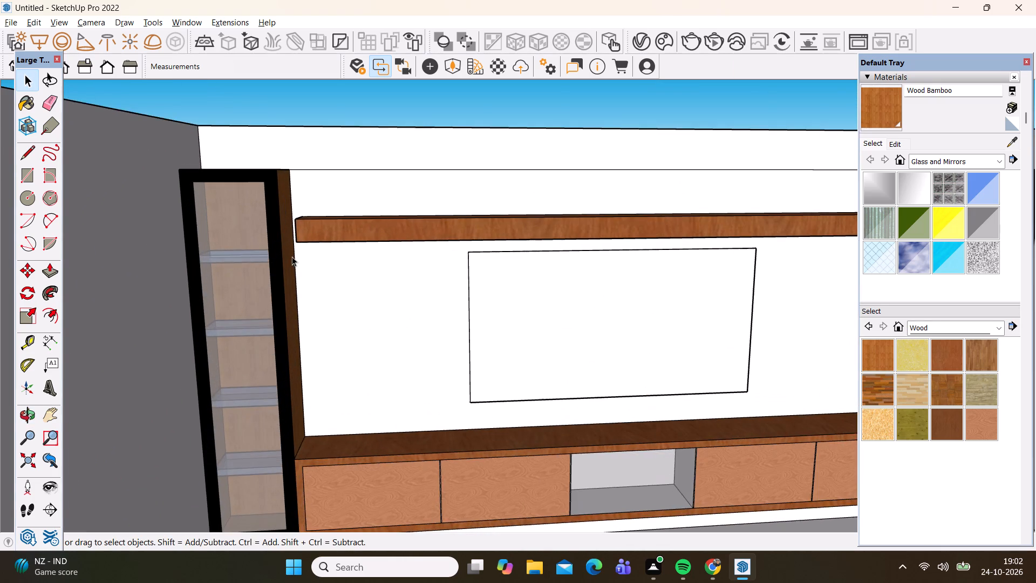
scroll(304, 240, down, 11)
scroll(493, 287, up, 3)
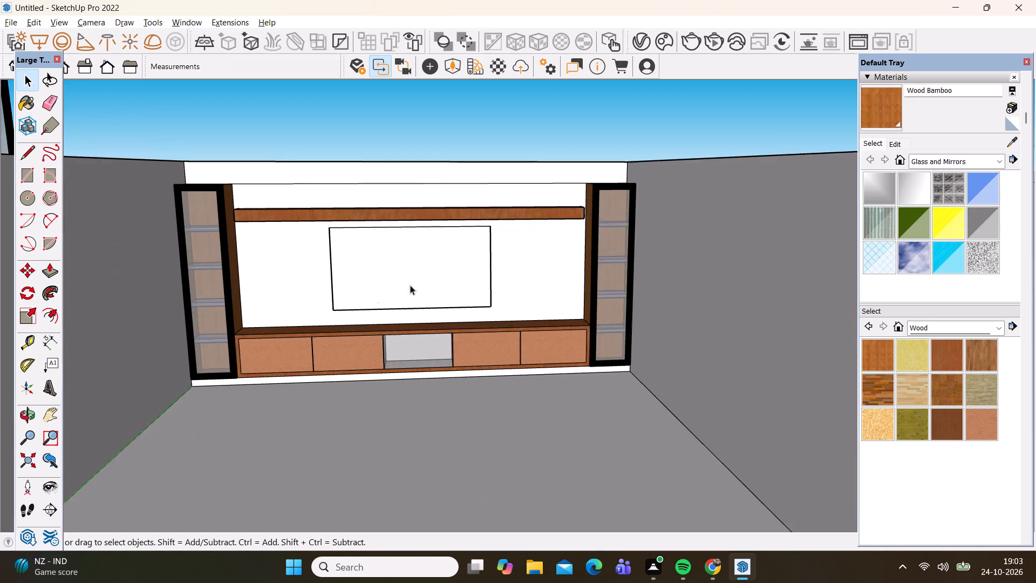
scroll(373, 293, up, 2)
scroll(390, 286, down, 6)
scroll(265, 333, up, 3)
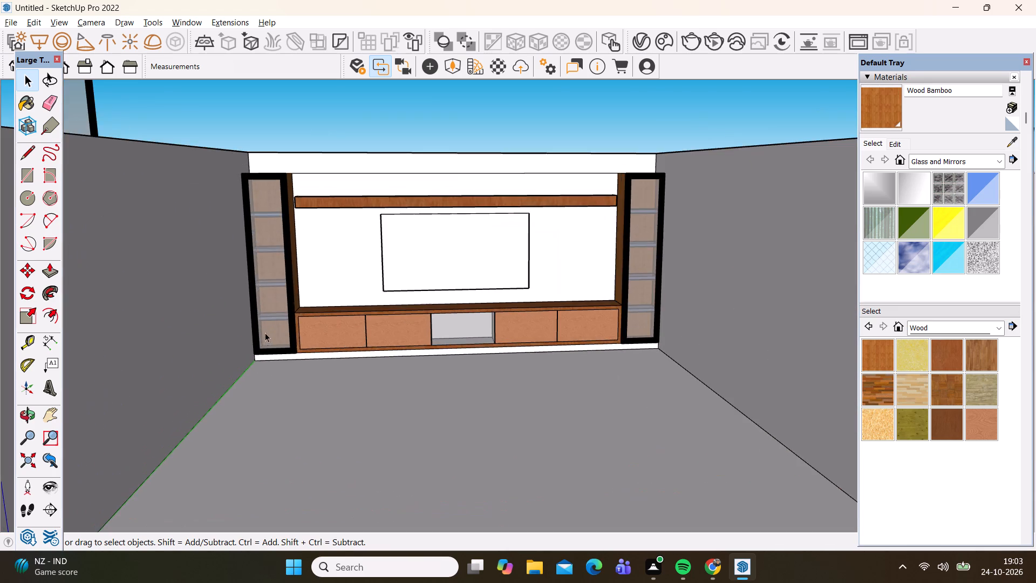
Choose the black Color M09 from the Colors collection for painting the white strips between the low cabinet's fronts.
scroll(363, 361, up, 9)
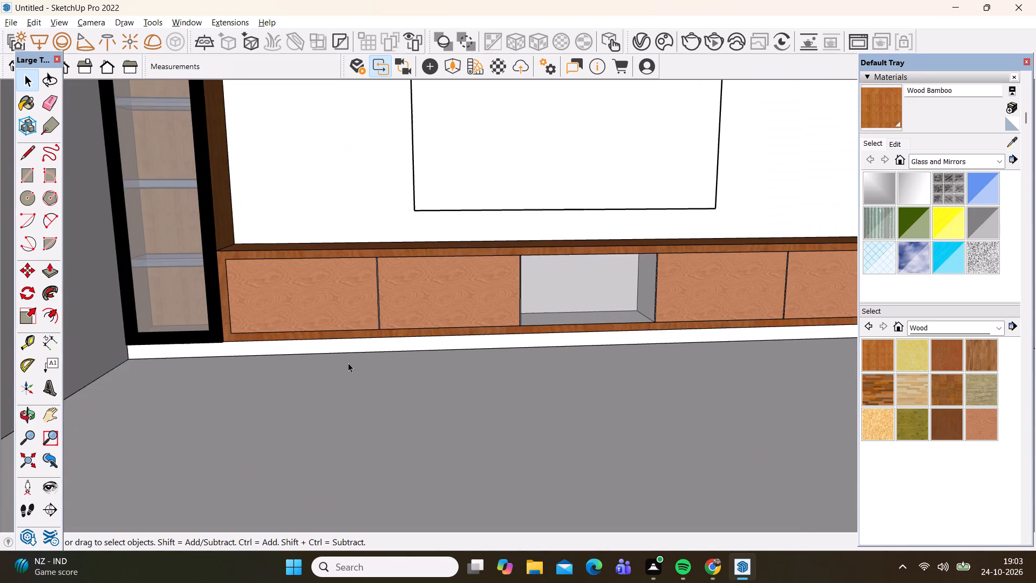
scroll(348, 362, down, 7)
scroll(354, 352, up, 3)
scroll(385, 281, up, 7)
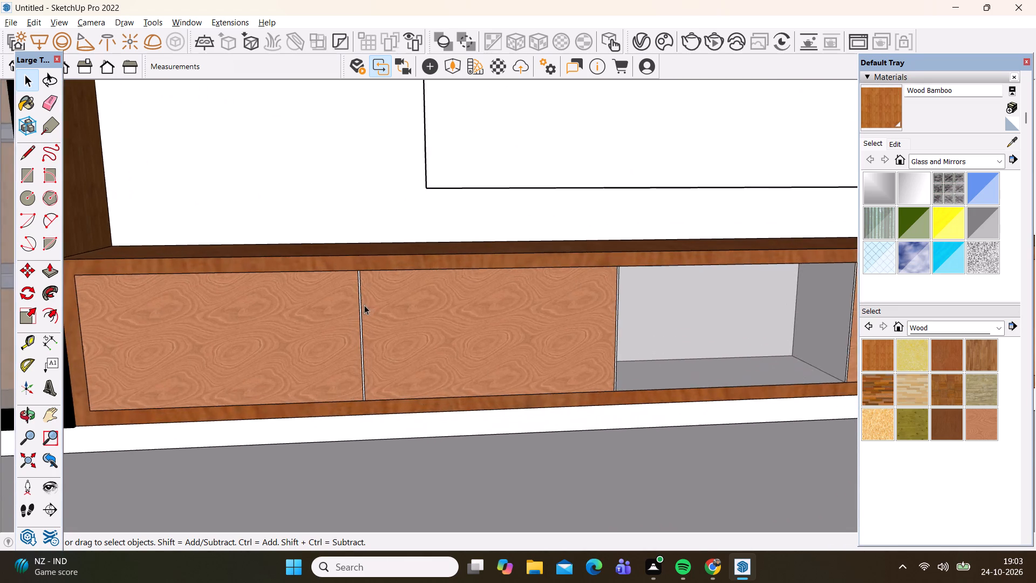
scroll(364, 305, up, 5)
scroll(392, 342, up, 11)
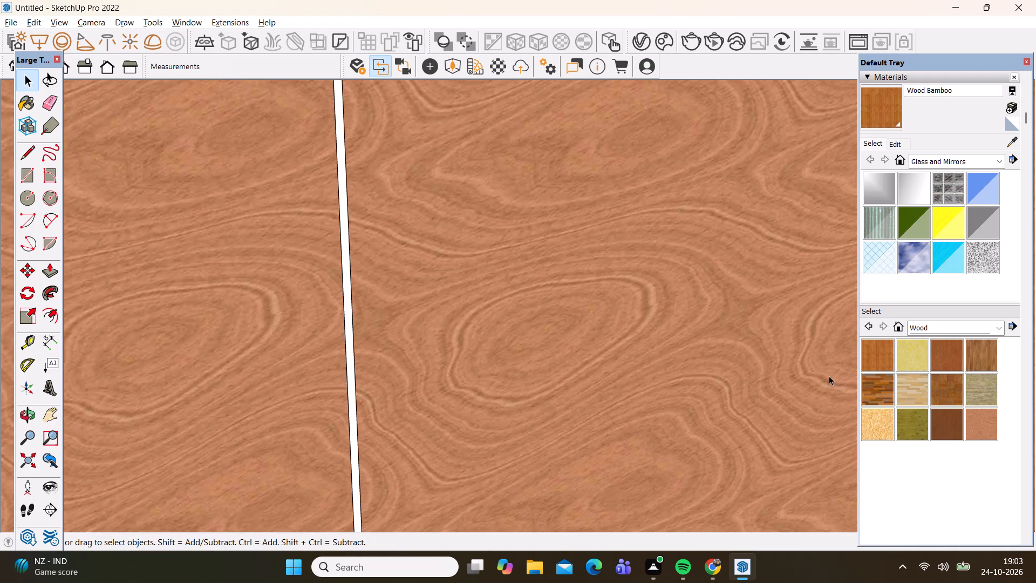
click(924, 321)
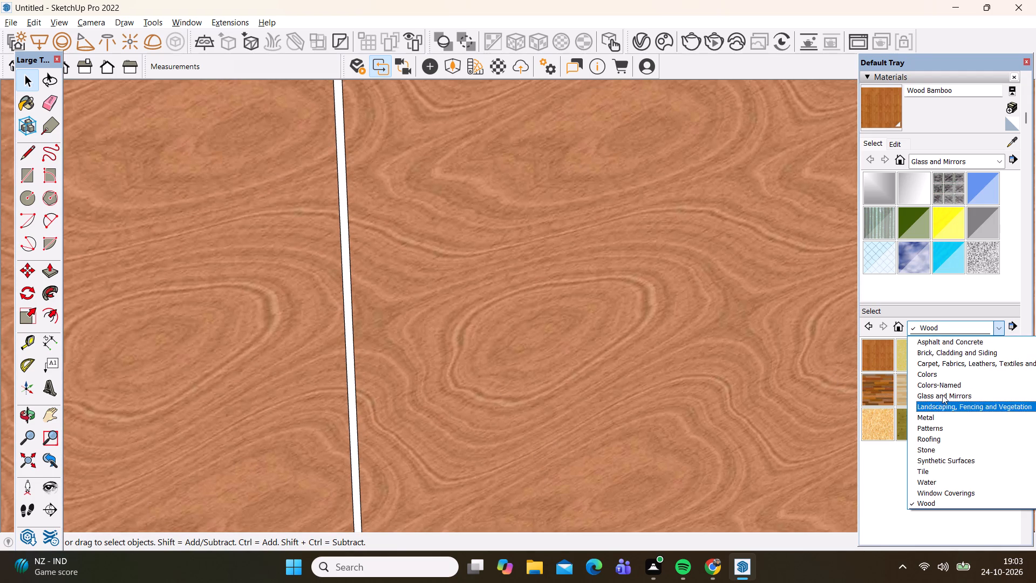
click(943, 378)
scroll(939, 385, down, 3)
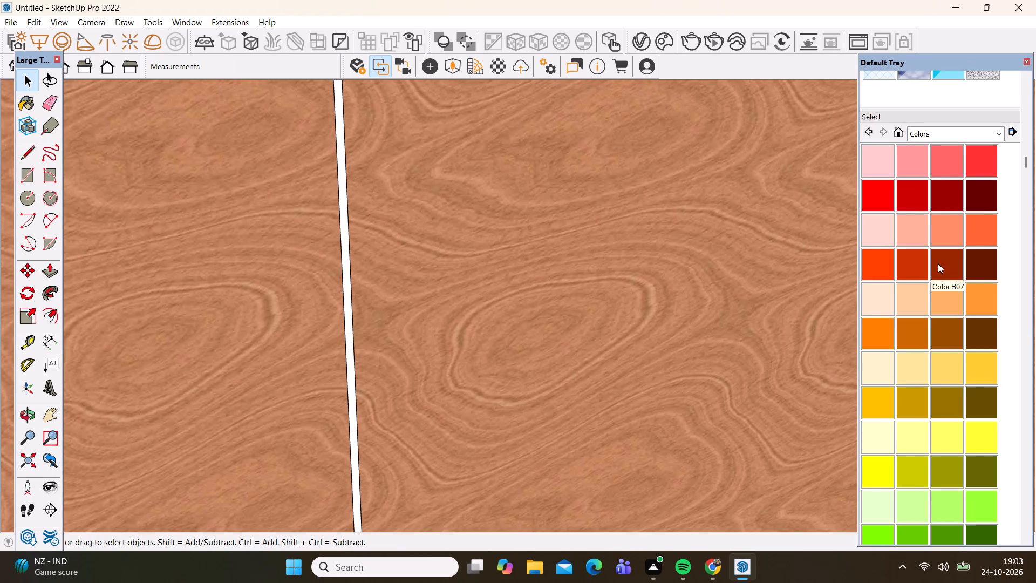
scroll(934, 279, down, 13)
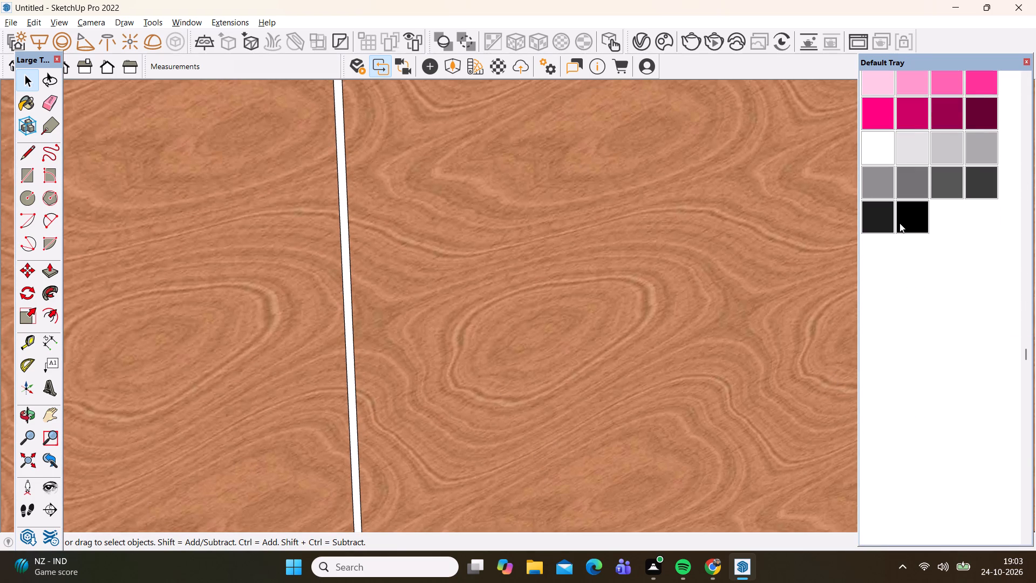
click(910, 221)
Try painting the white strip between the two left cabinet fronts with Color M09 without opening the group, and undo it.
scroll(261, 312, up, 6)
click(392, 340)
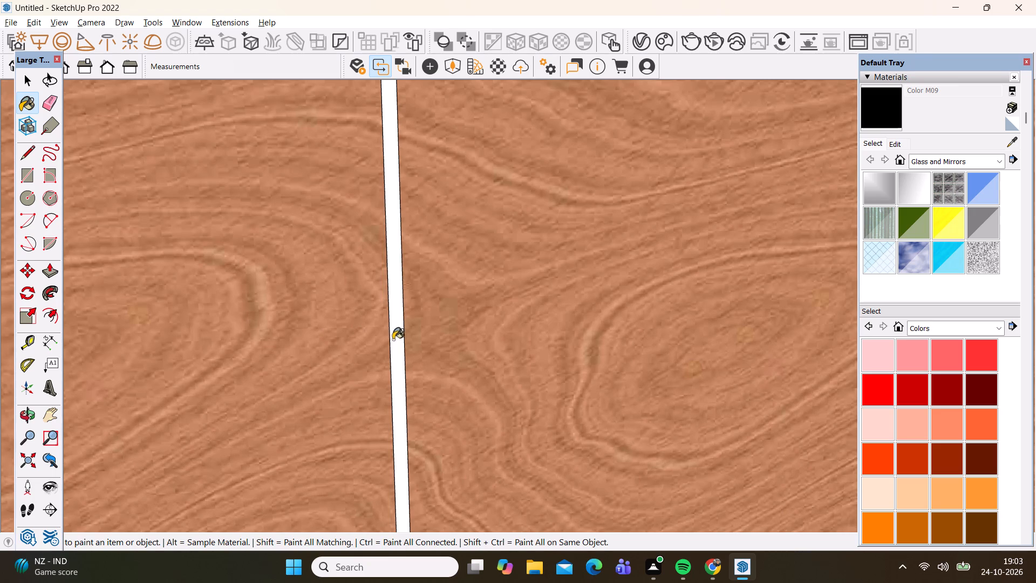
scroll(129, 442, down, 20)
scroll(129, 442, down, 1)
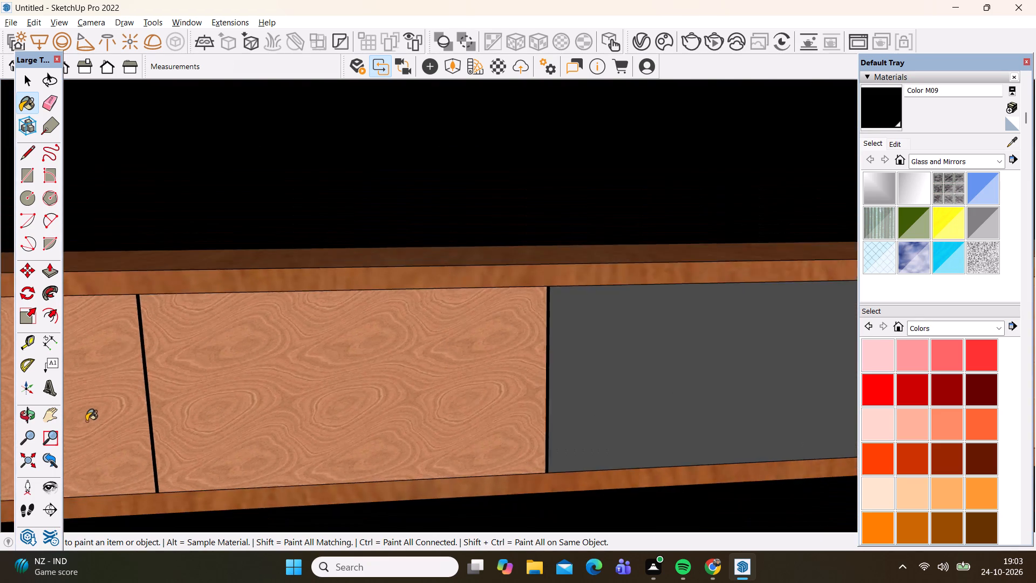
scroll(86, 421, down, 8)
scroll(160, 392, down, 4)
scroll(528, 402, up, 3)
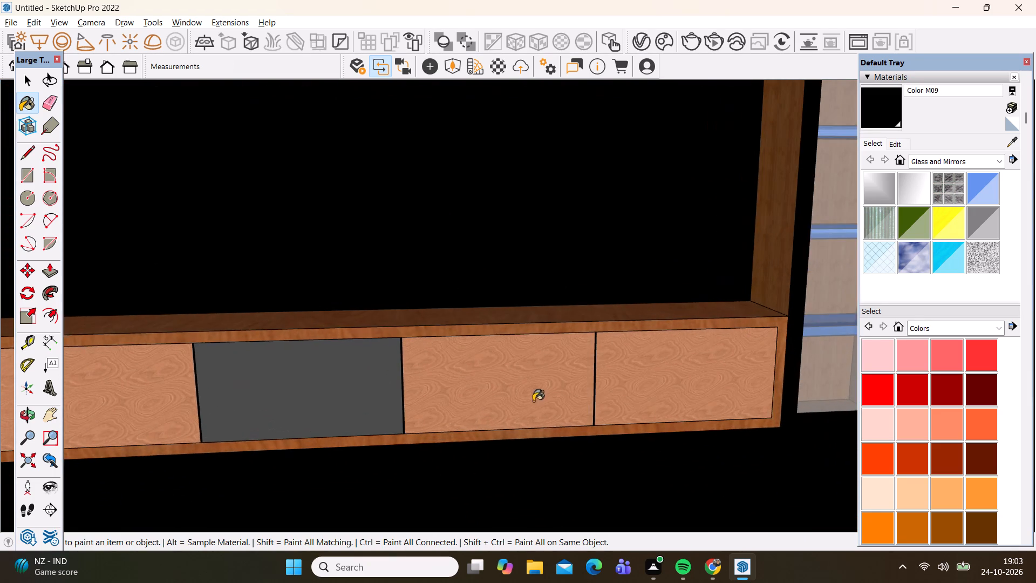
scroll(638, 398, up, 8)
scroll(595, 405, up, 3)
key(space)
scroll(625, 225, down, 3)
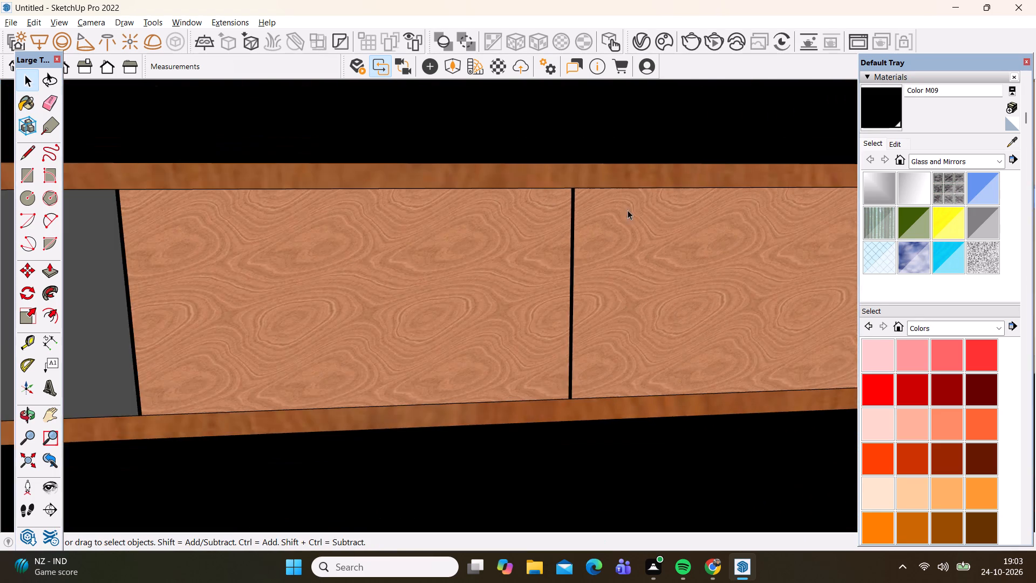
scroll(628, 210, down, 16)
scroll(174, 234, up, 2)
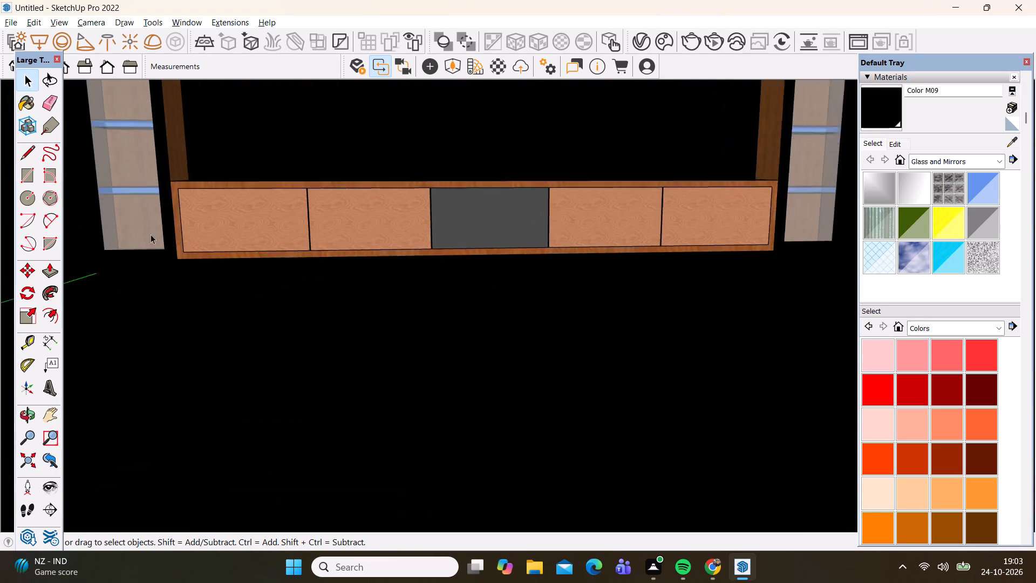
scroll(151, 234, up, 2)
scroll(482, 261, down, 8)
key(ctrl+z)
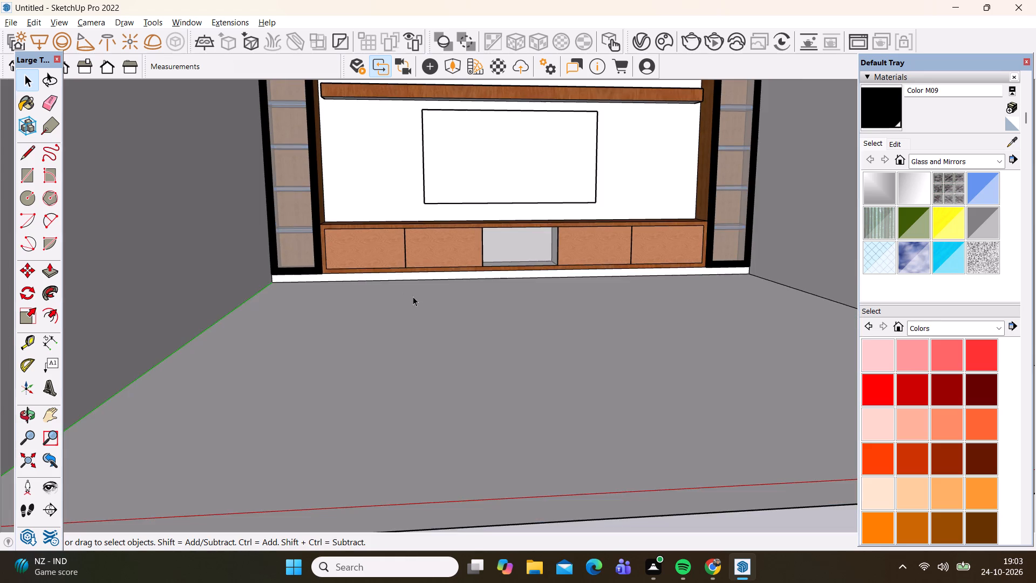
Open the room group and paint the strips between the two left fronts and on the open niche's left side with Color M09.
scroll(336, 267, up, 14)
key(space)
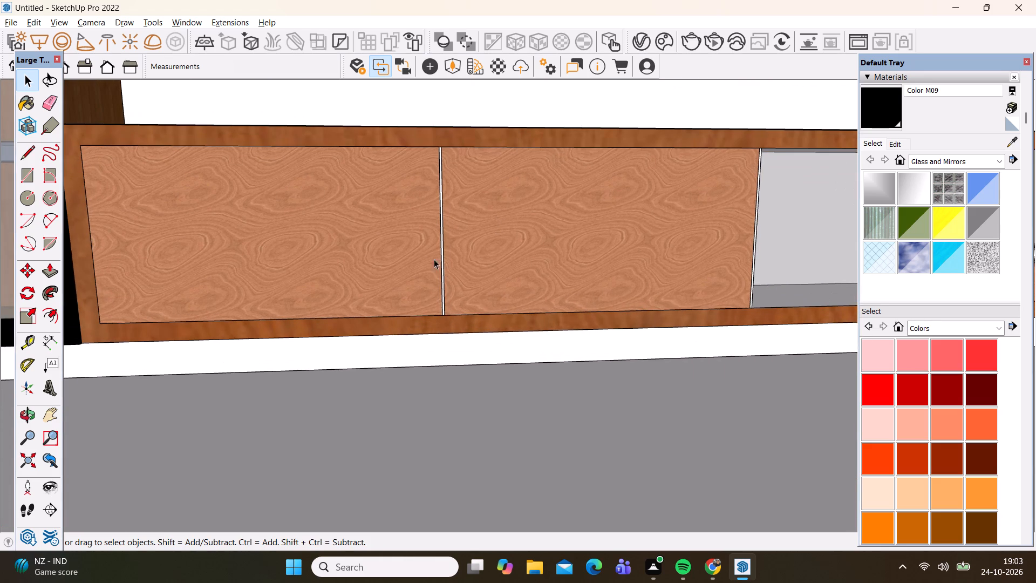
double_click(416, 248)
scroll(444, 248, up, 12)
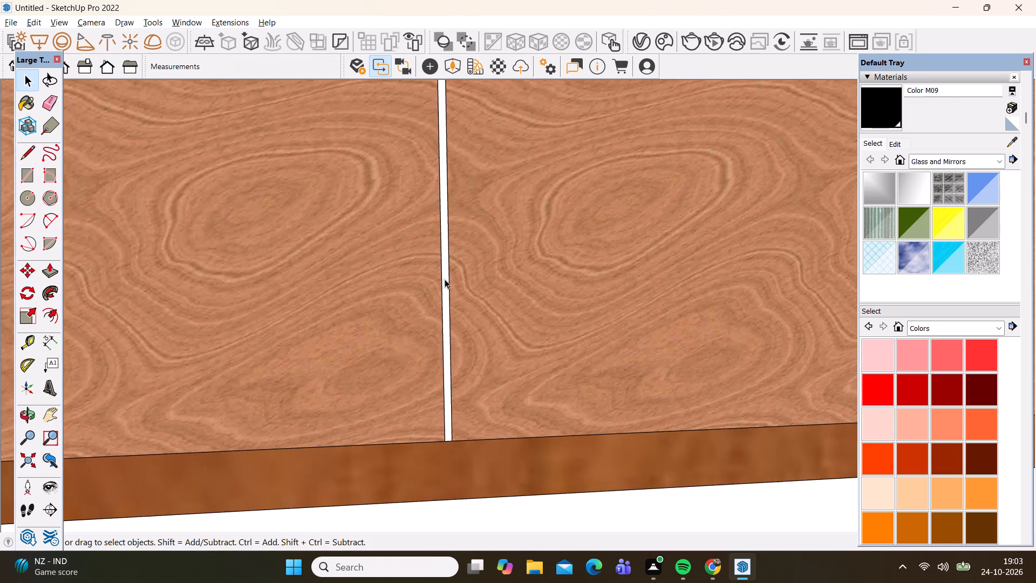
drag(883, 110, 878, 110)
scroll(376, 281, up, 3)
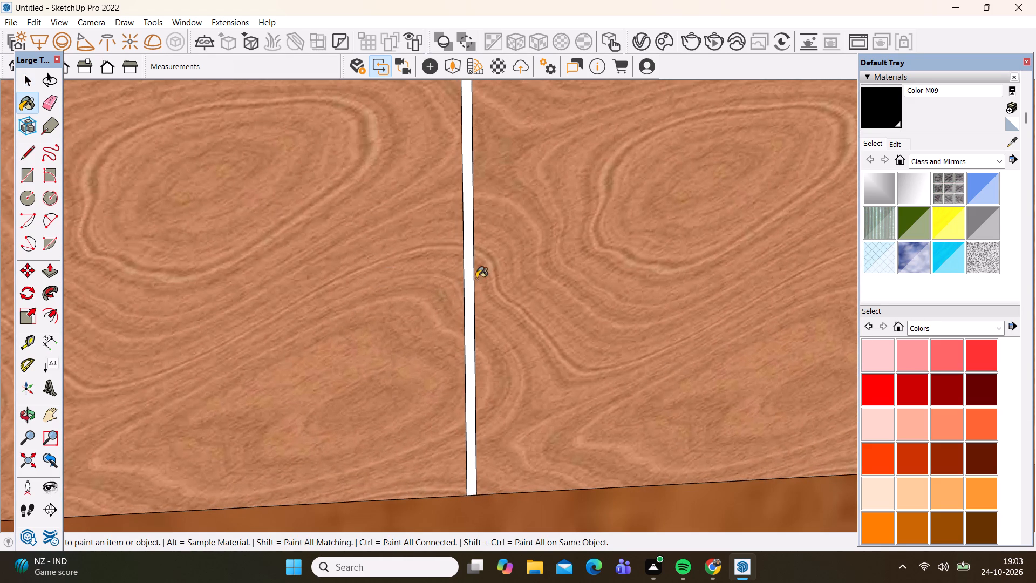
click(471, 280)
scroll(256, 393, down, 13)
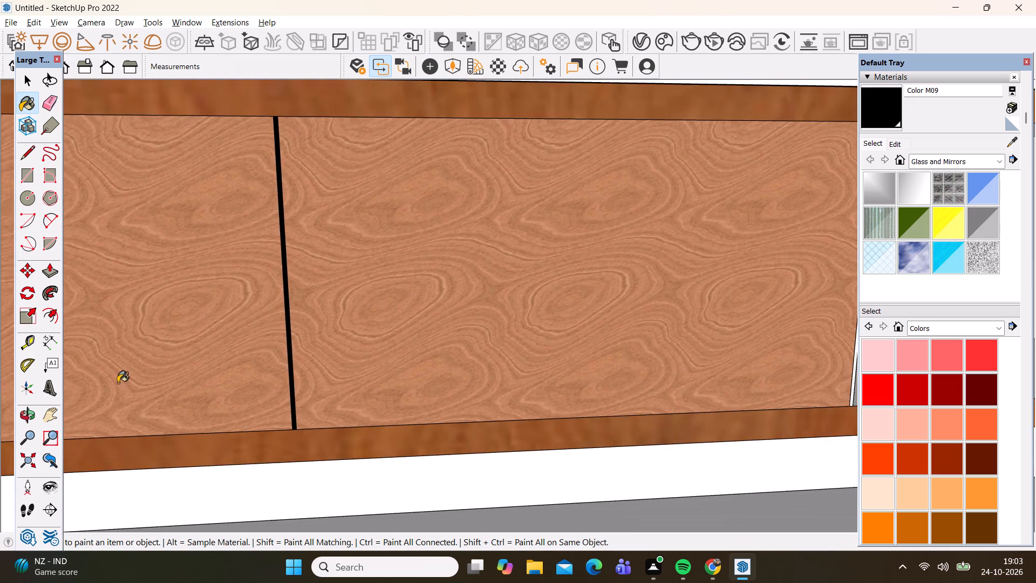
scroll(118, 383, down, 9)
scroll(440, 343, up, 11)
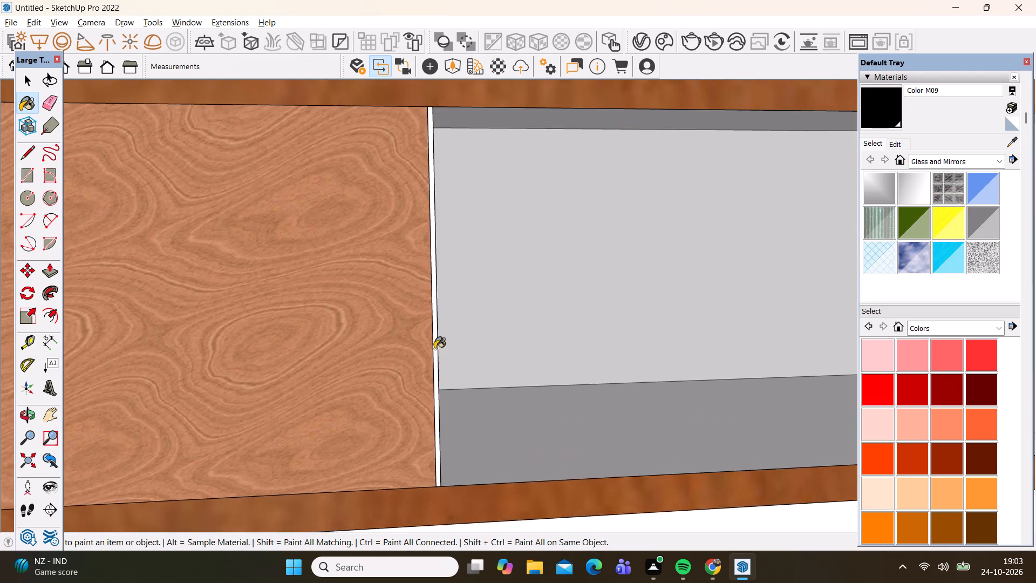
scroll(434, 349, up, 3)
click(435, 349)
Paint the strips on the open niche's right side and between the two right fronts with Color M09, and close the group.
scroll(297, 400, down, 14)
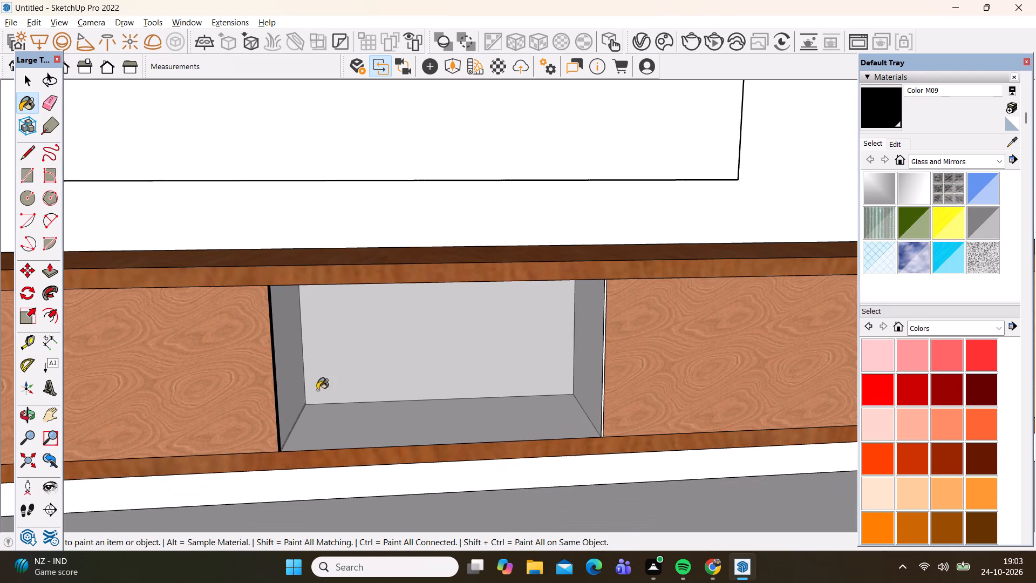
scroll(680, 365, up, 14)
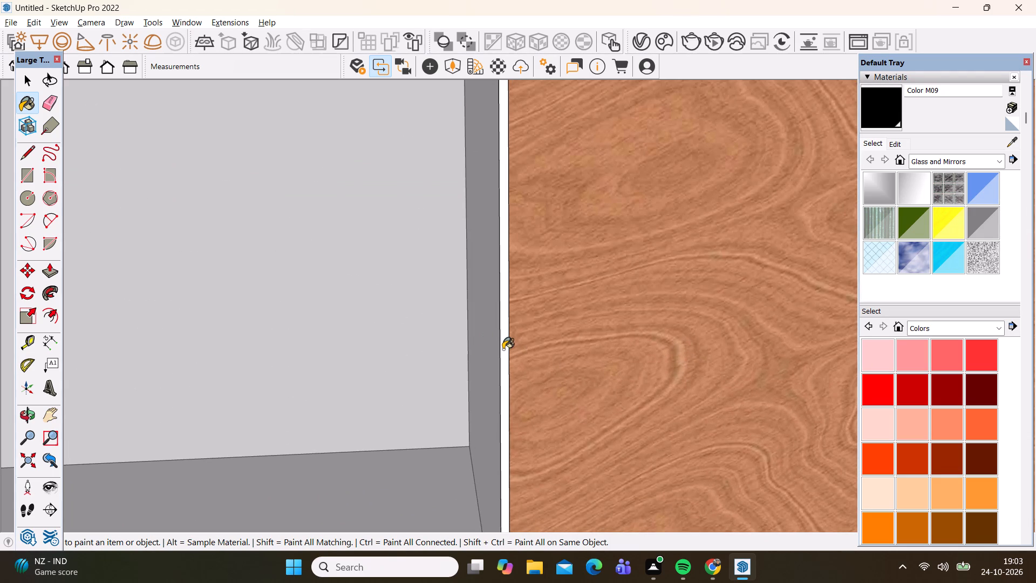
click(503, 349)
scroll(325, 419, down, 18)
scroll(535, 377, up, 3)
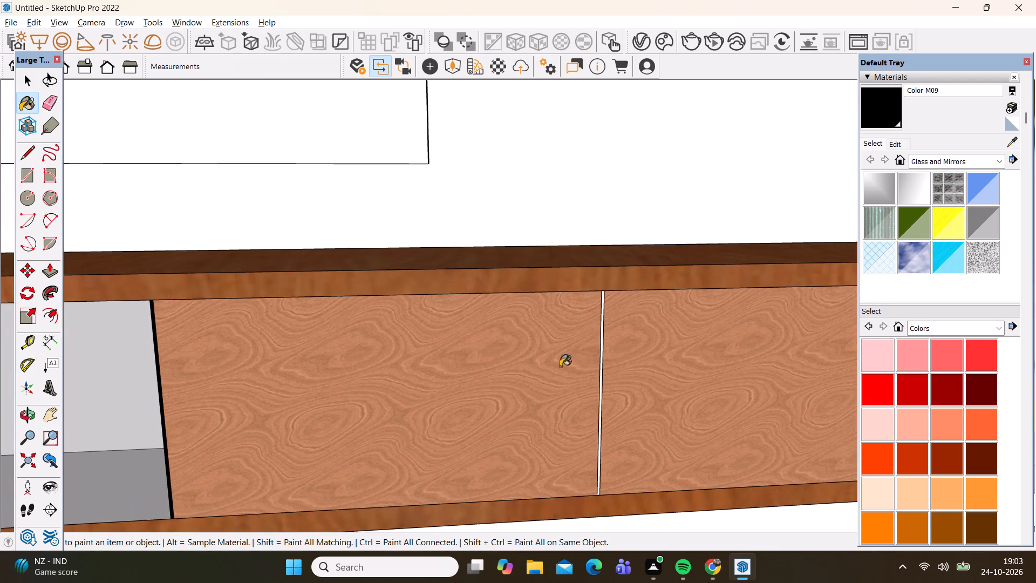
scroll(560, 367, up, 12)
click(540, 340)
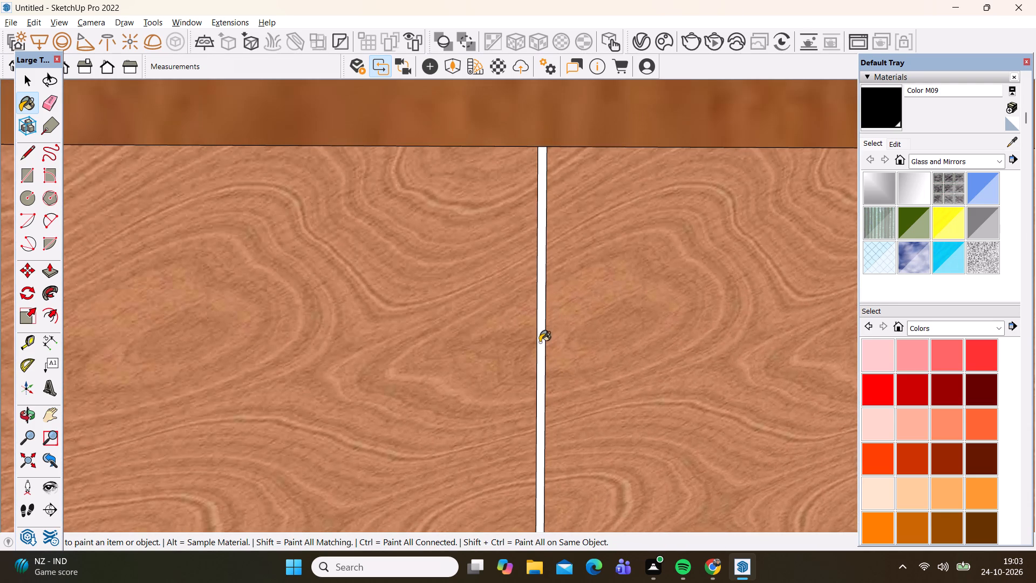
scroll(323, 369, down, 14)
scroll(970, 214, down, 6)
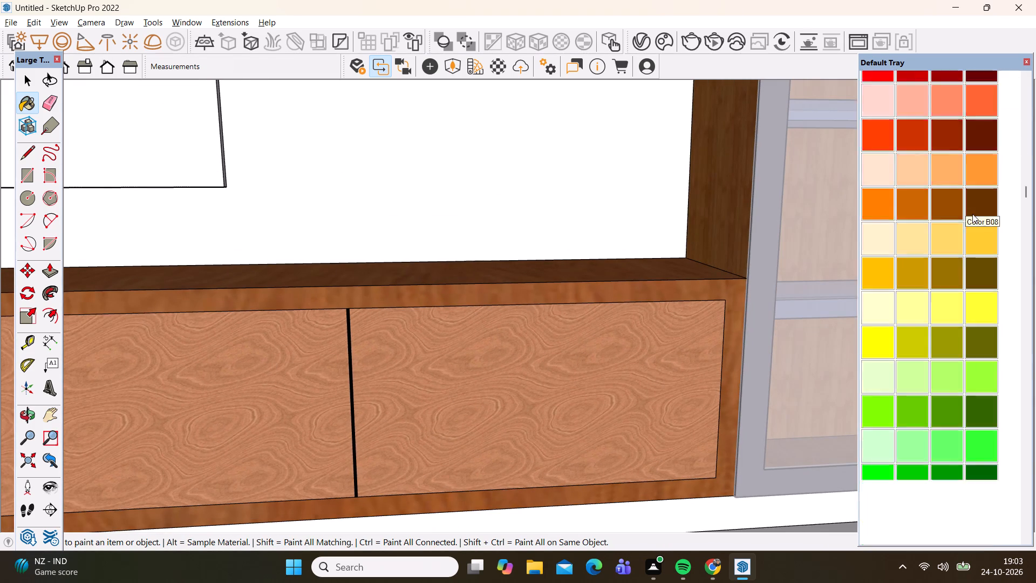
scroll(972, 214, down, 1)
scroll(714, 314, down, 20)
scroll(714, 314, down, 2)
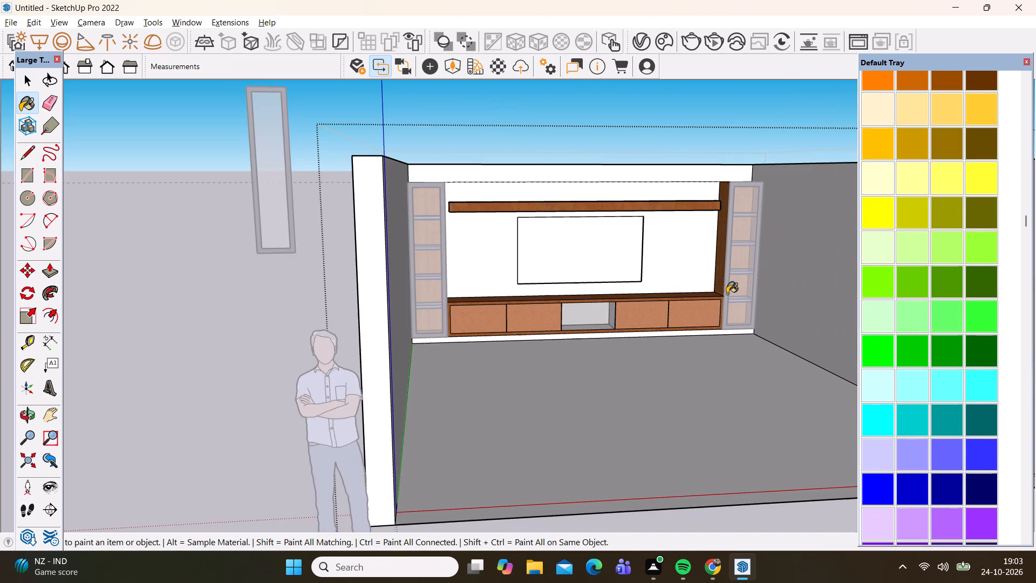
scroll(579, 276, down, 4)
middle_drag(549, 256, 500, 316)
key(space)
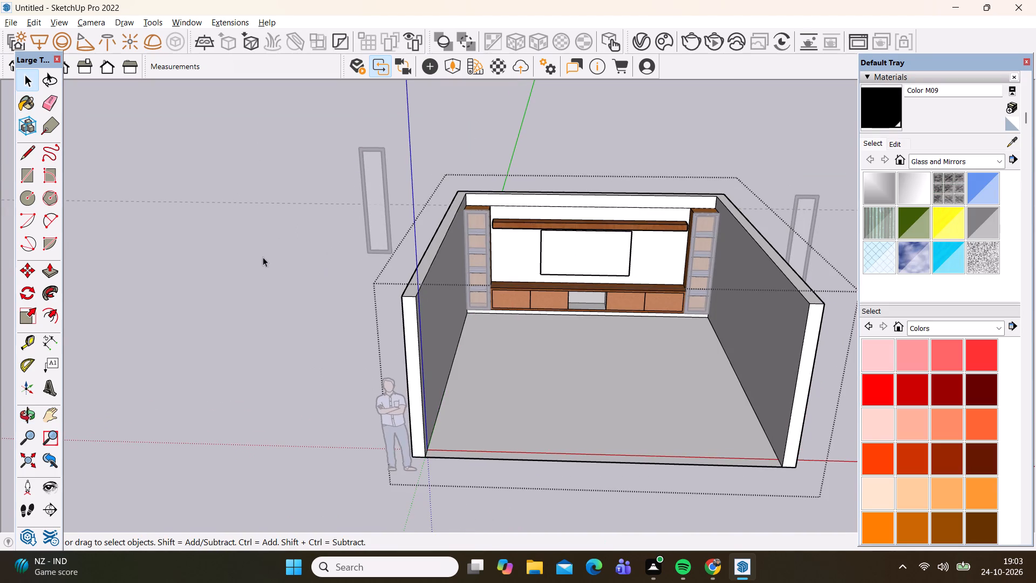
click(261, 257)
Delete all guides from the model.
scroll(699, 241, up, 3)
scroll(524, 276, up, 6)
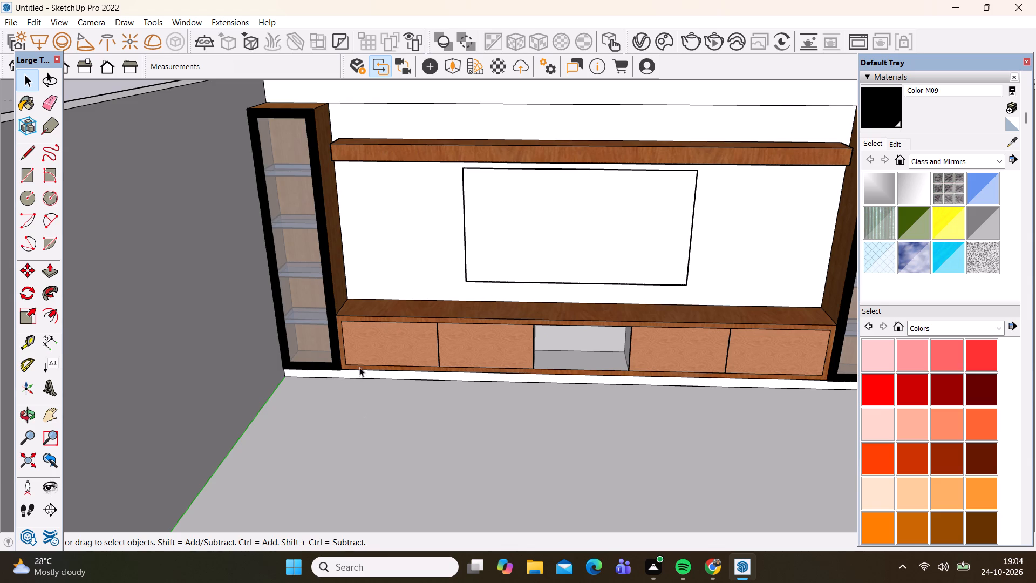
scroll(327, 316, down, 6)
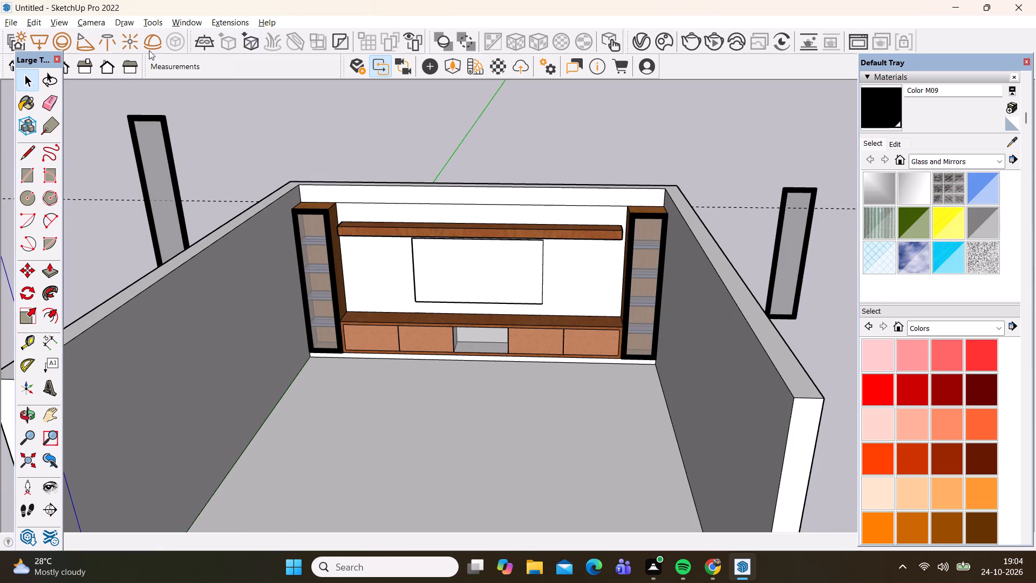
click(32, 20)
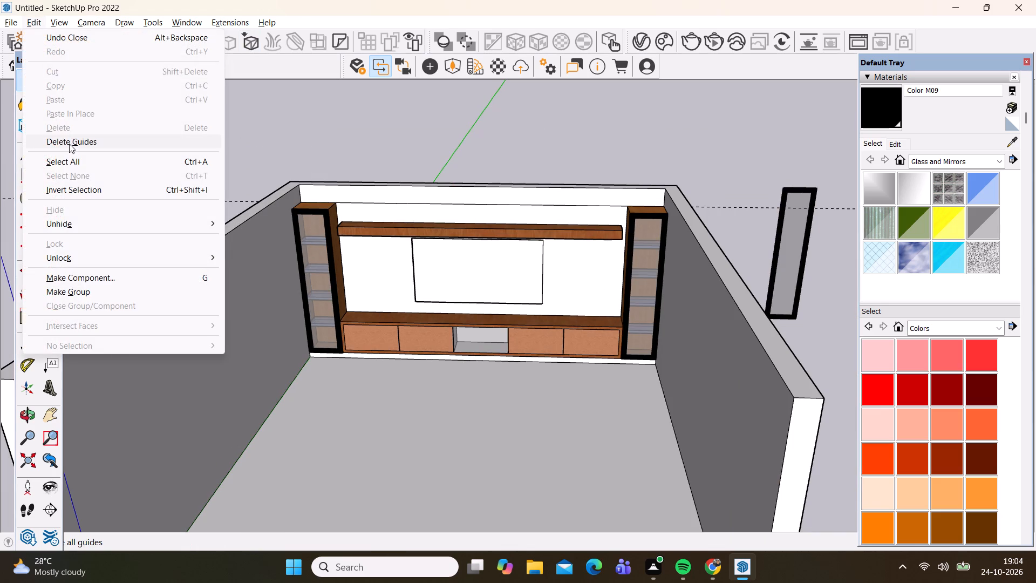
click(72, 140)
Examine the wall unit from the front and from above, including the towers, upper shelf and low cabinet fronts.
scroll(391, 185, up, 3)
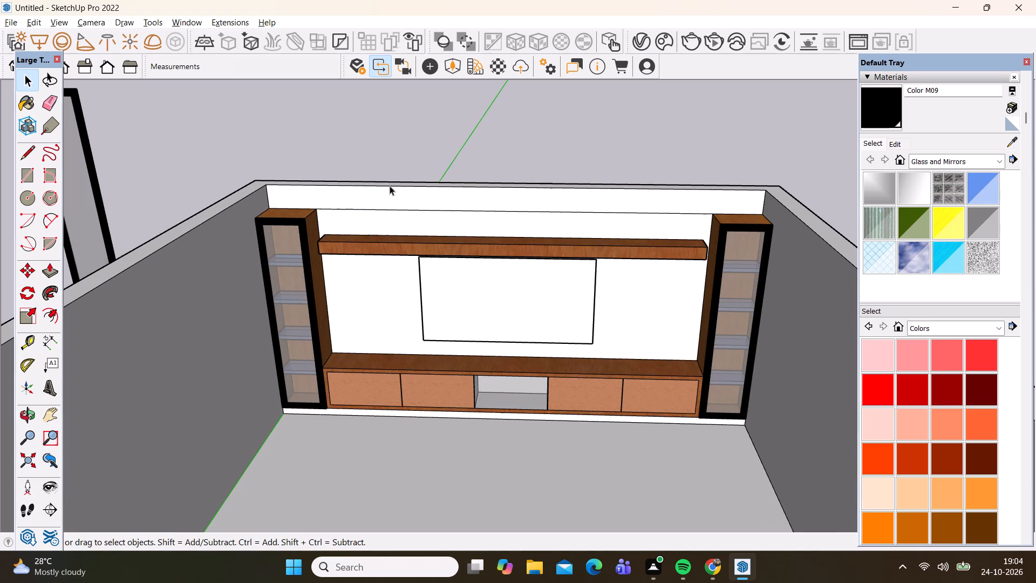
scroll(248, 240, up, 3)
scroll(65, 375, down, 6)
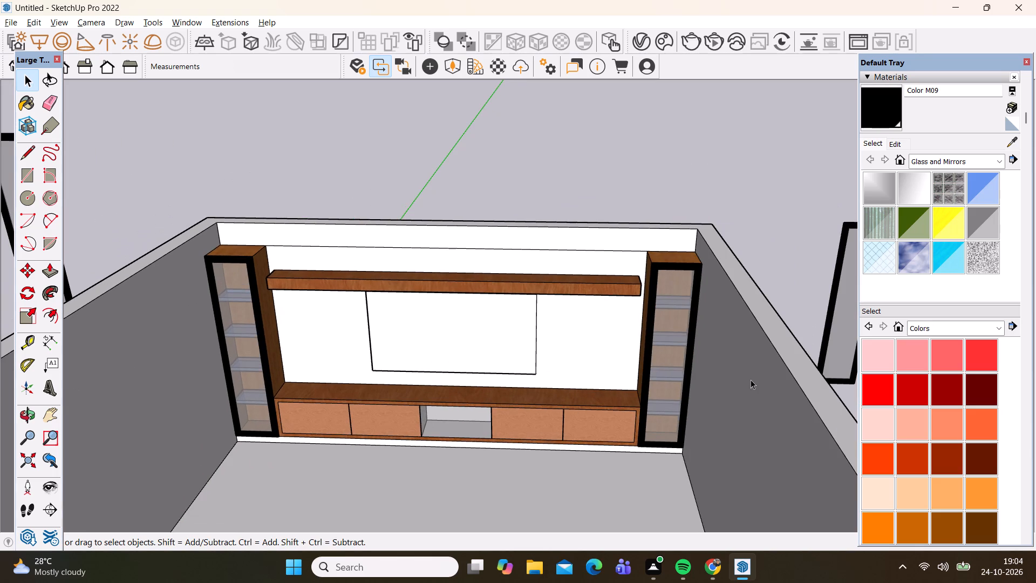
middle_drag(557, 330, 599, 239)
scroll(589, 234, down, 1)
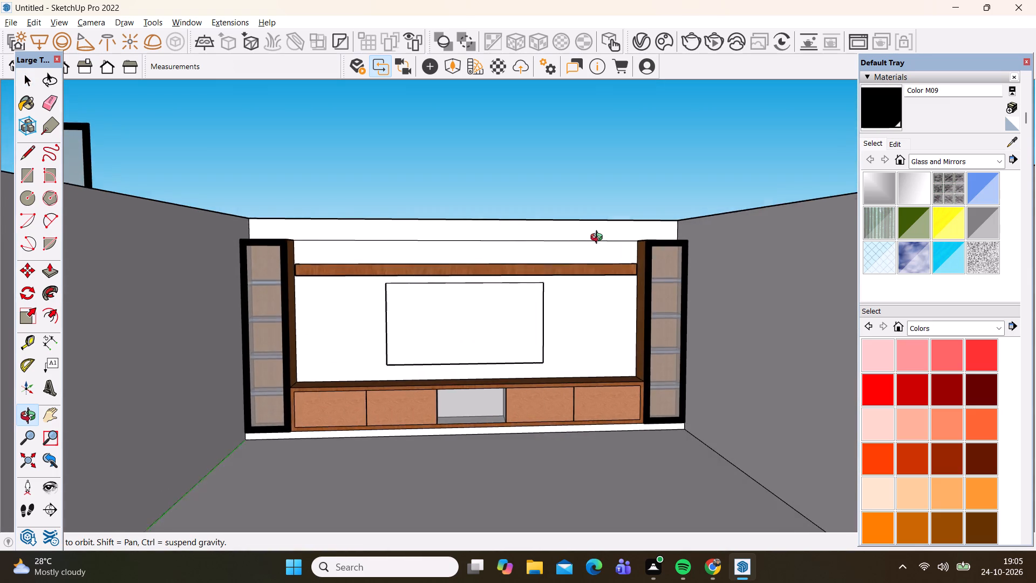
middle_drag(599, 239, 598, 252)
scroll(575, 265, up, 2)
scroll(440, 372, up, 3)
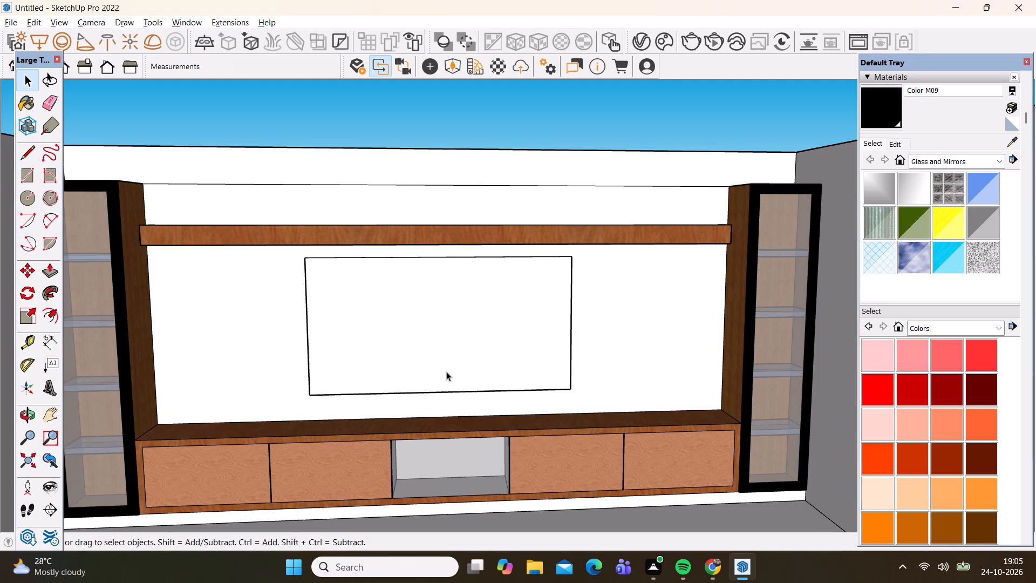
scroll(487, 342, down, 7)
middle_drag(478, 347, 452, 392)
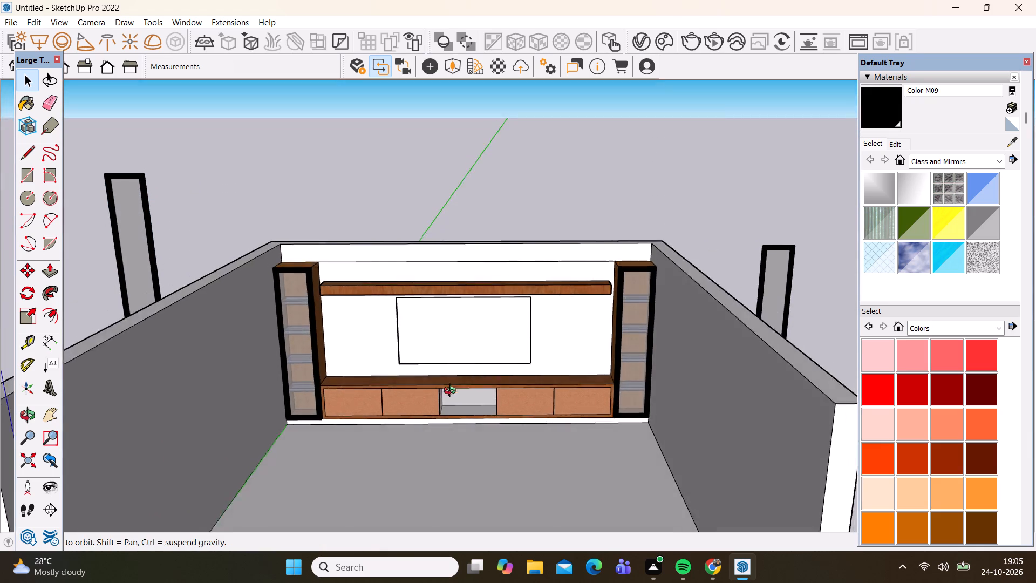
middle_drag(452, 392, 448, 415)
scroll(432, 282, up, 8)
scroll(433, 280, down, 6)
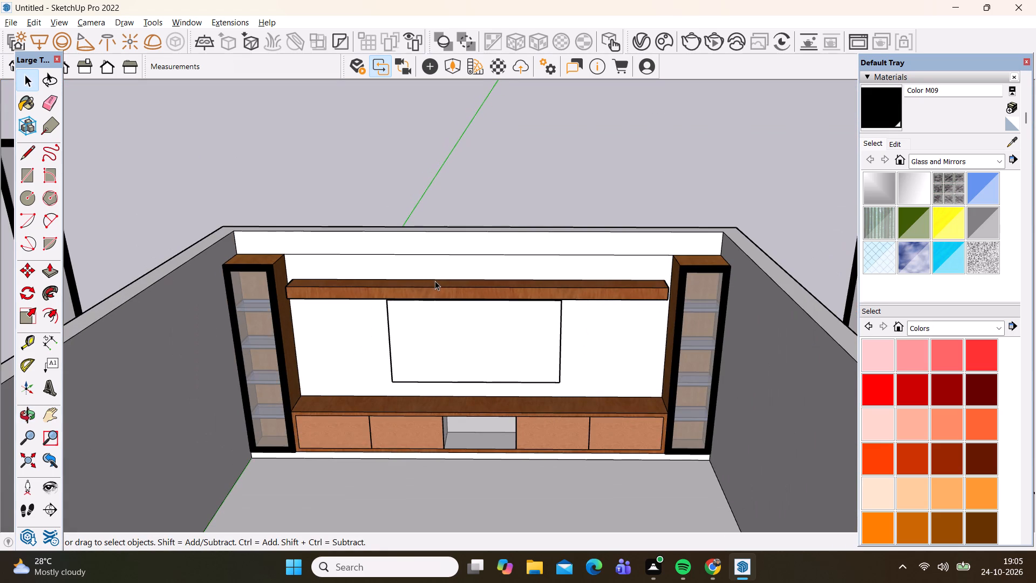
scroll(435, 295, up, 1)
scroll(437, 426, up, 3)
scroll(425, 493, up, 2)
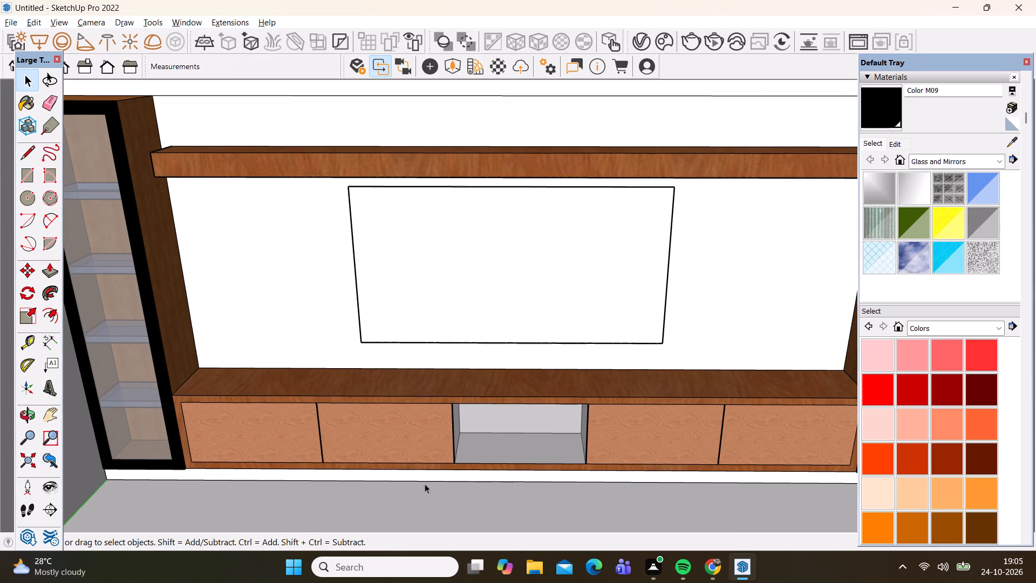
scroll(215, 407, up, 7)
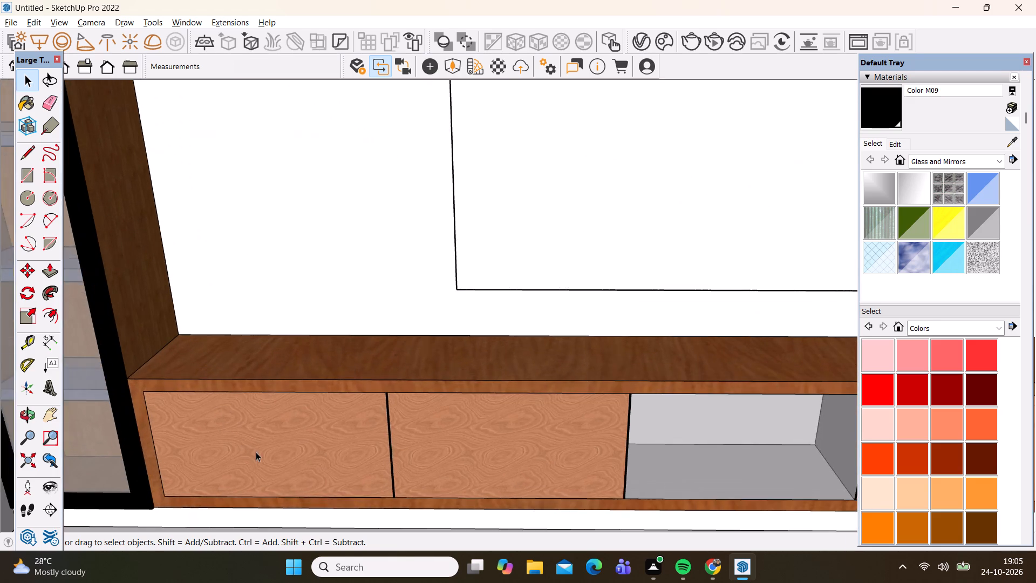
Draw a circle of about 1 1/4" radius mid-way on the leftmost cabinet front and extrude it outward 1 9/16" as a knob.
scroll(256, 452, up, 2)
key(c)
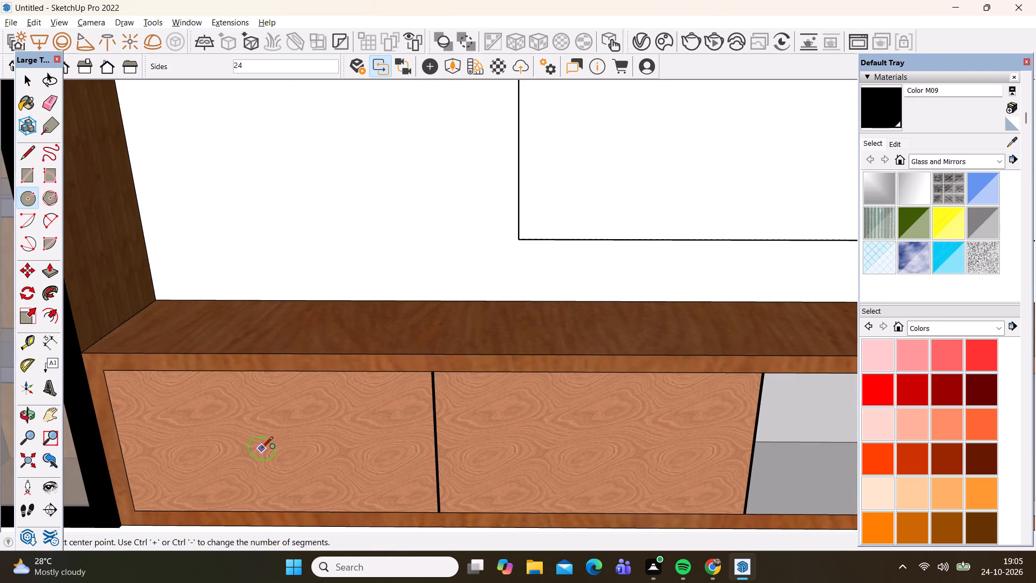
click(262, 445)
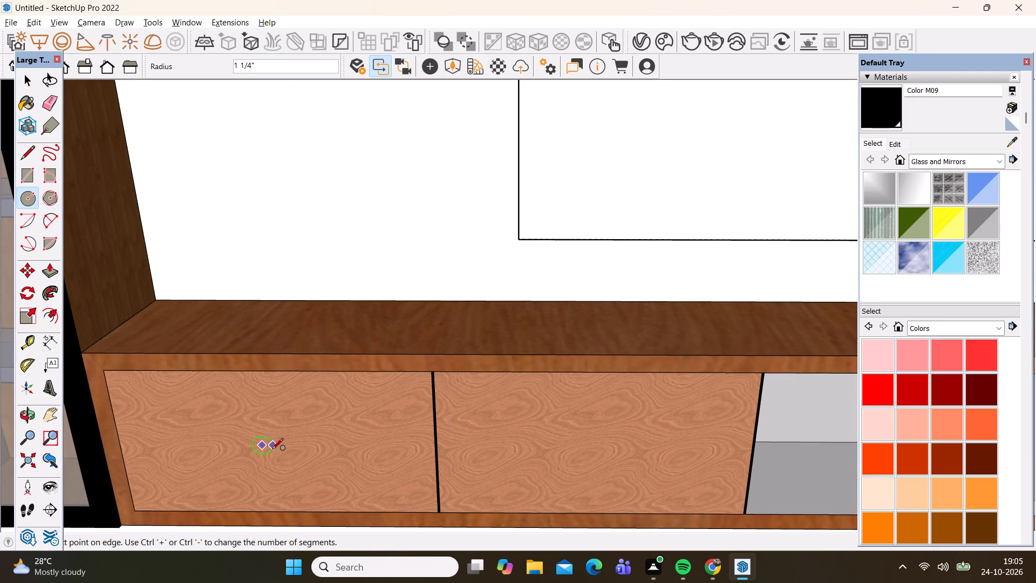
click(272, 453)
scroll(262, 453, up, 2)
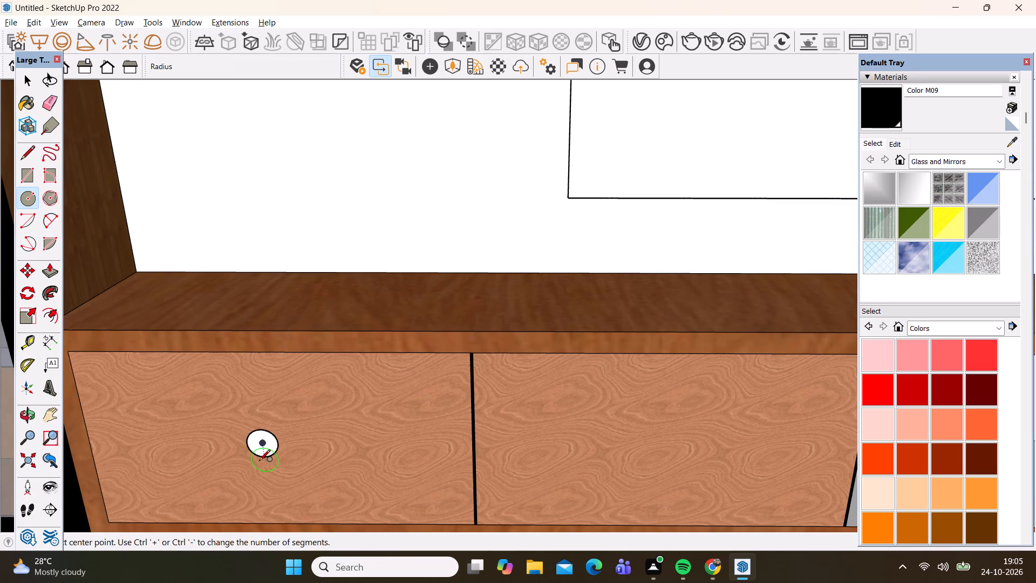
key(space)
key(p)
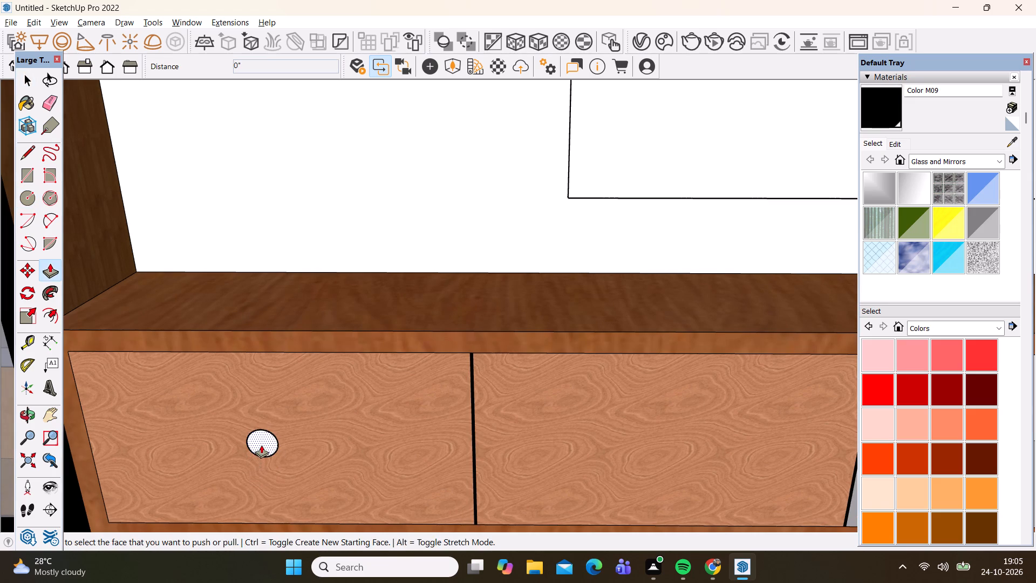
click(261, 445)
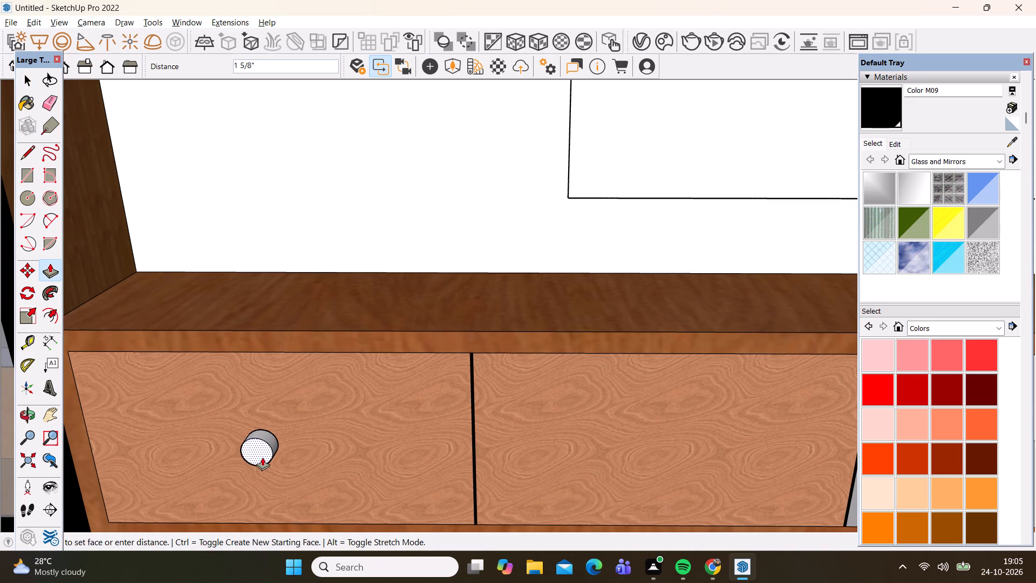
click(262, 457)
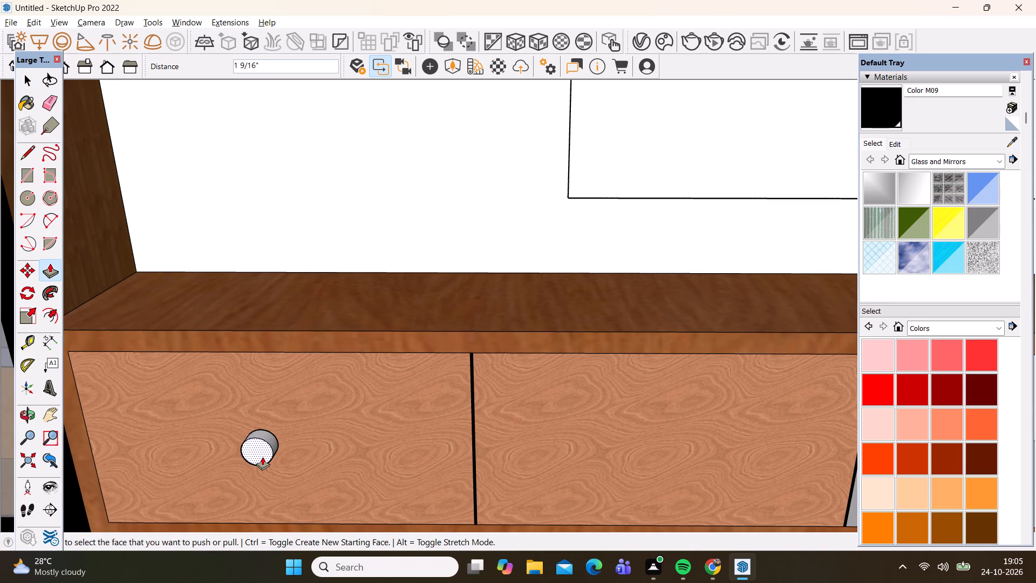
Paint the knob's front face and its cylindrical side with Color M09.
click(870, 107)
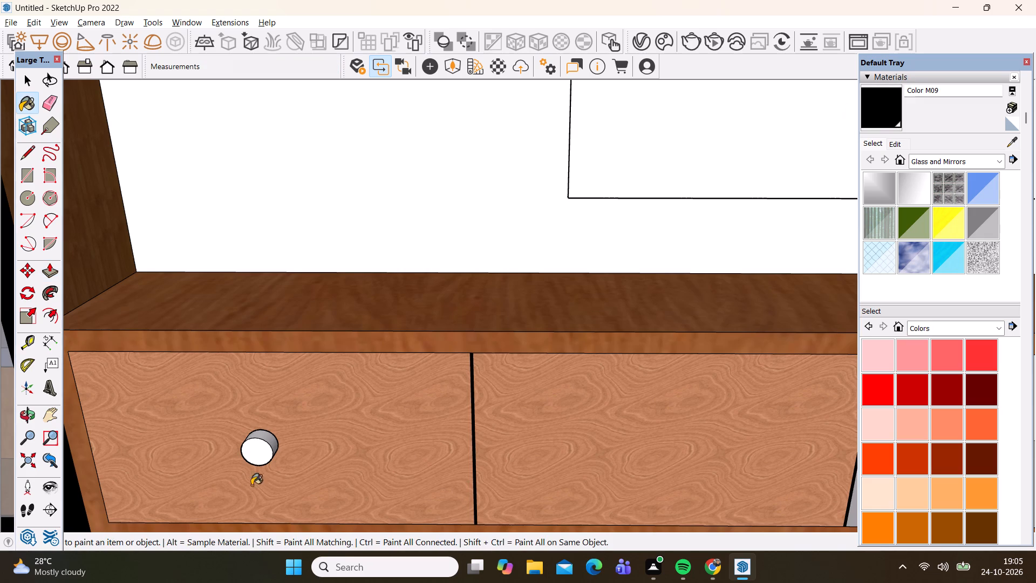
click(256, 452)
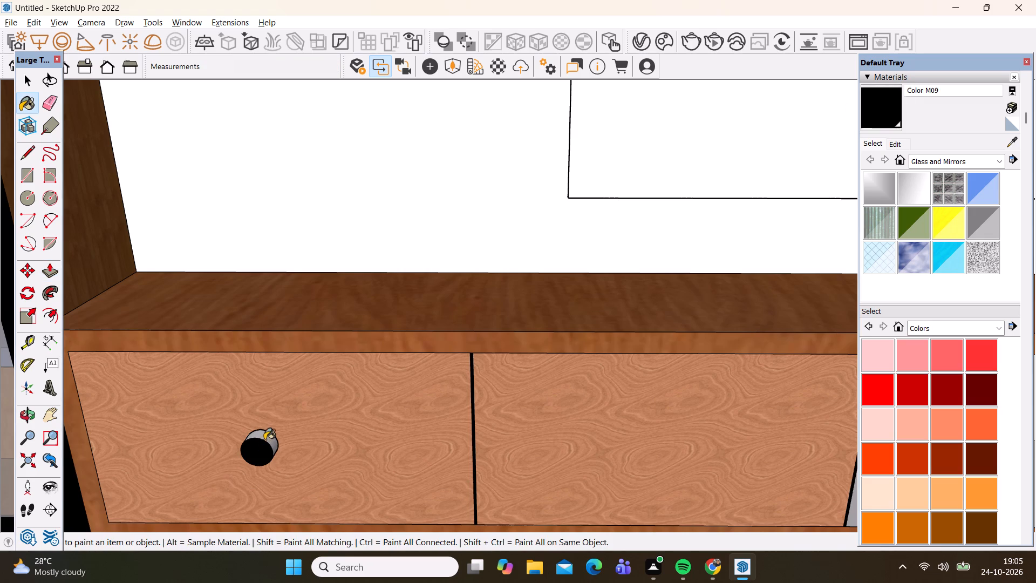
click(264, 439)
Select the whole black knob and copy it horizontally about 3' 2" onto the middle of the second cabinet front.
scroll(268, 469, down, 1)
middle_drag(268, 469, 270, 285)
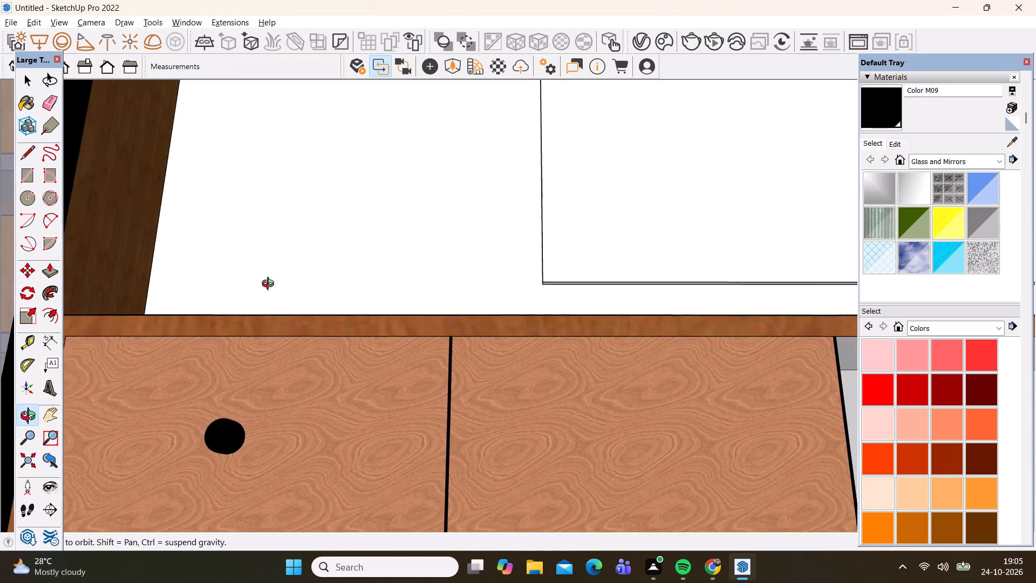
middle_drag(270, 285, 269, 455)
scroll(196, 415, down, 6)
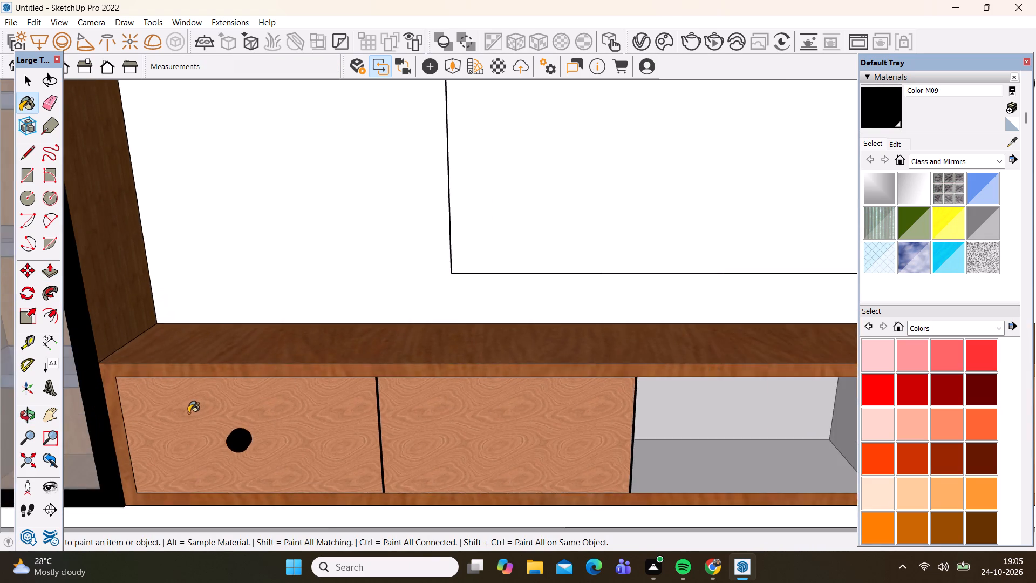
scroll(188, 413, down, 5)
key(space)
scroll(221, 446, up, 2)
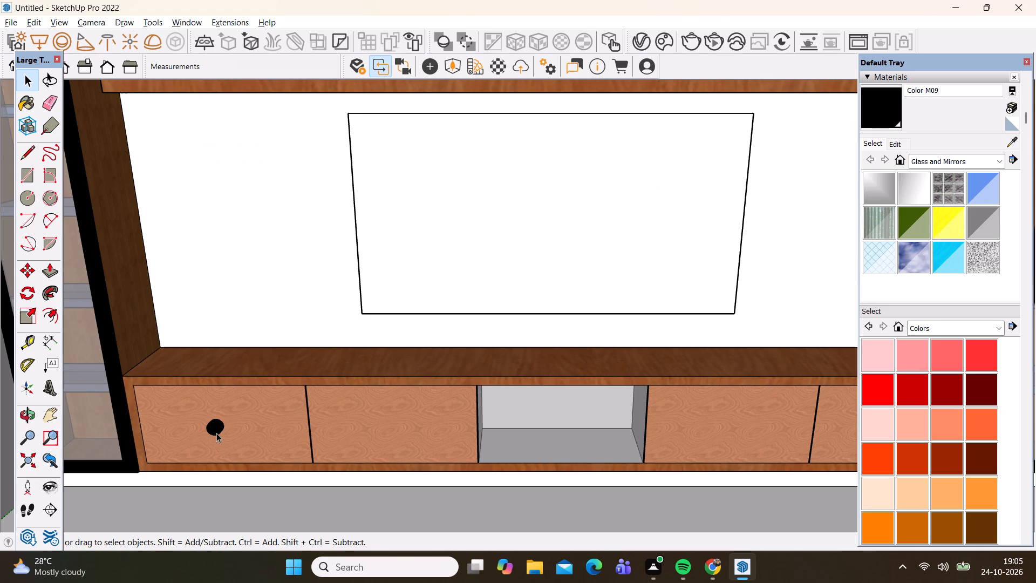
click(216, 433)
scroll(219, 432, up, 18)
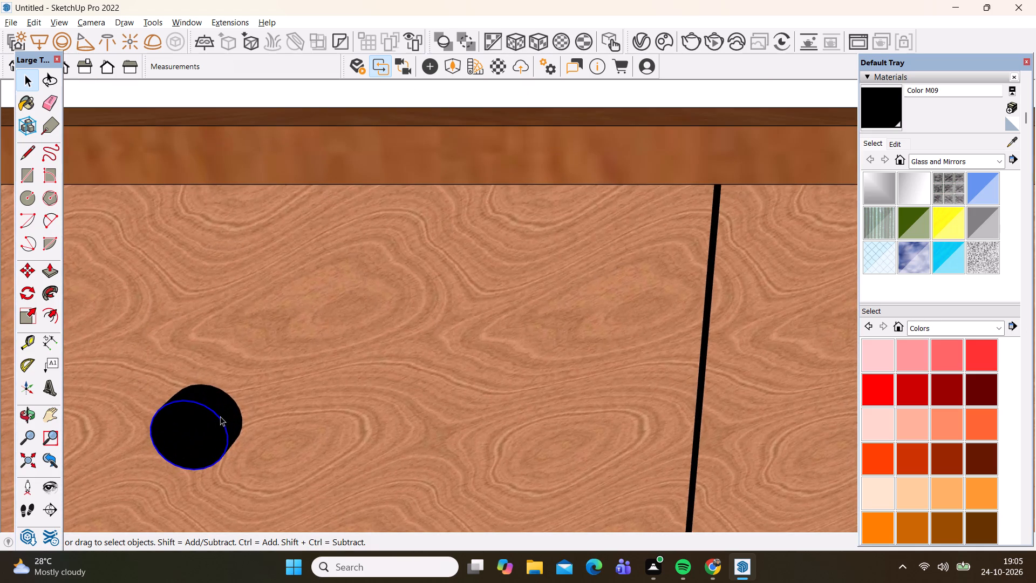
click(224, 408)
double_click(218, 414)
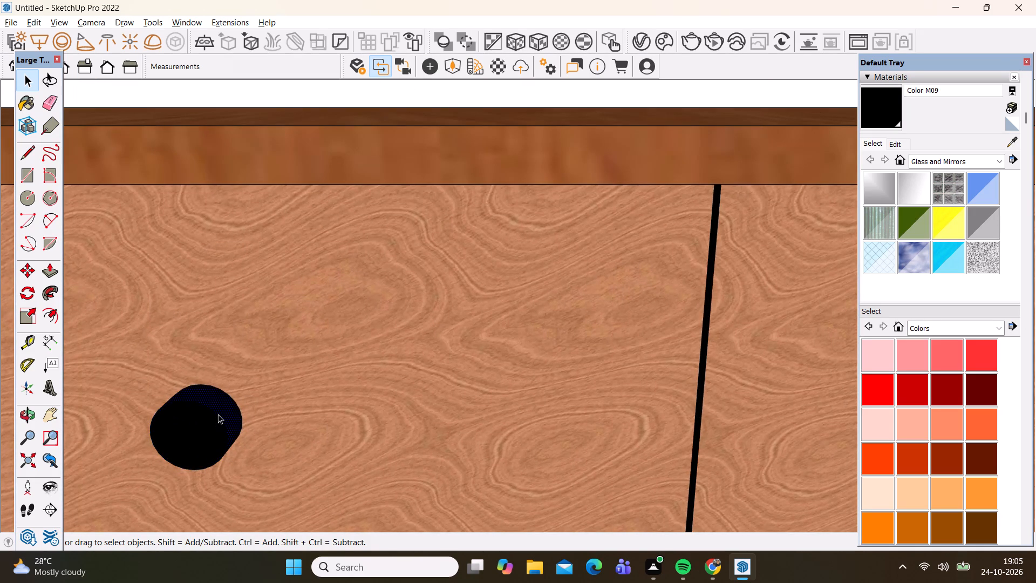
click(222, 409)
double_click(216, 415)
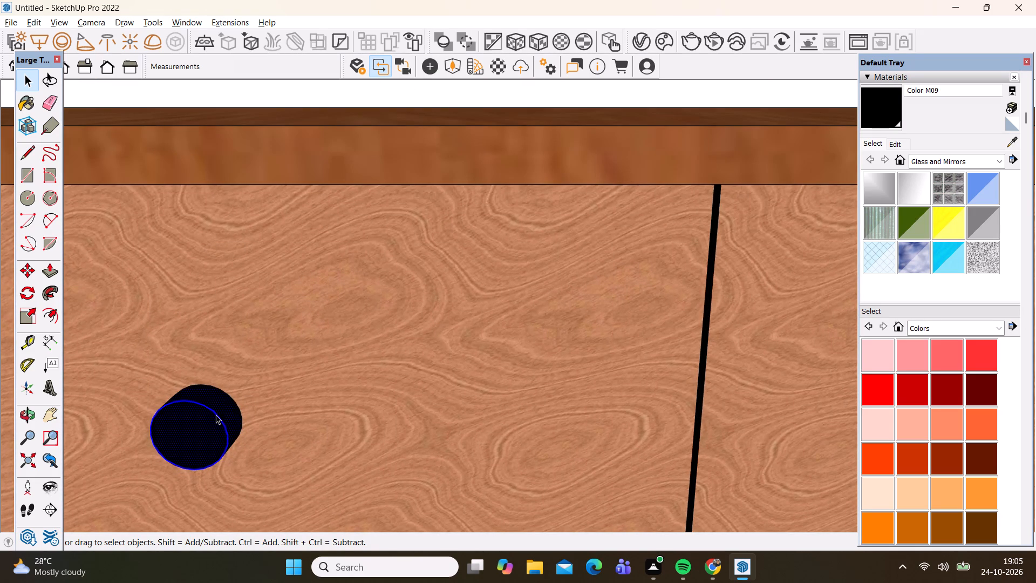
double_click(223, 409)
ctrl+double_click(200, 428)
key(m)
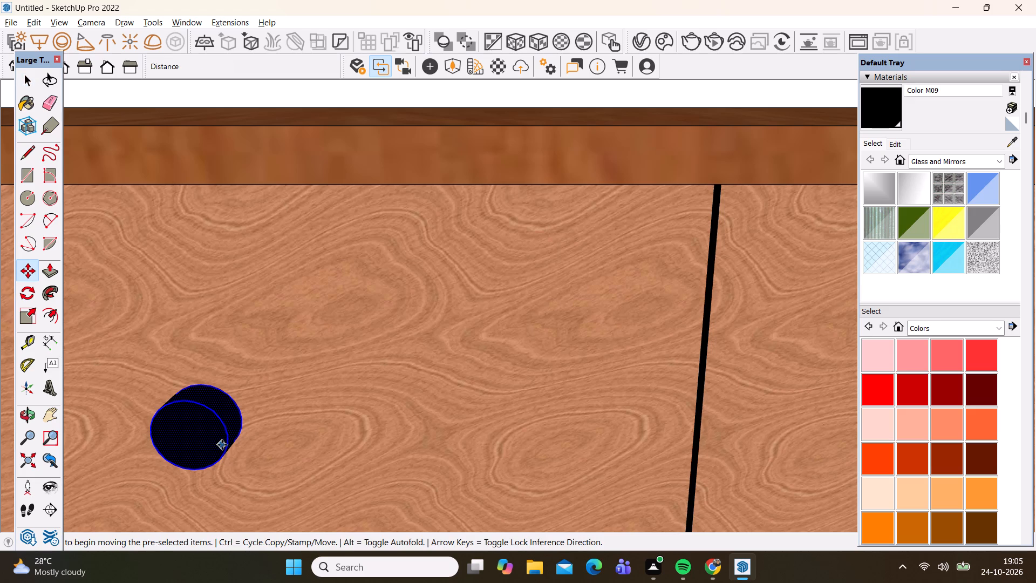
click(203, 381)
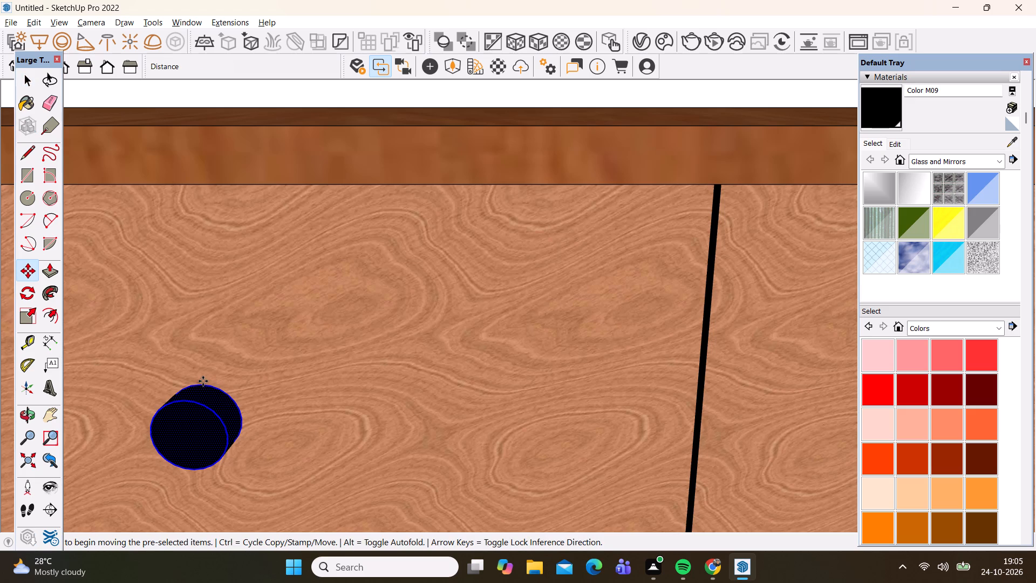
scroll(168, 403, down, 9)
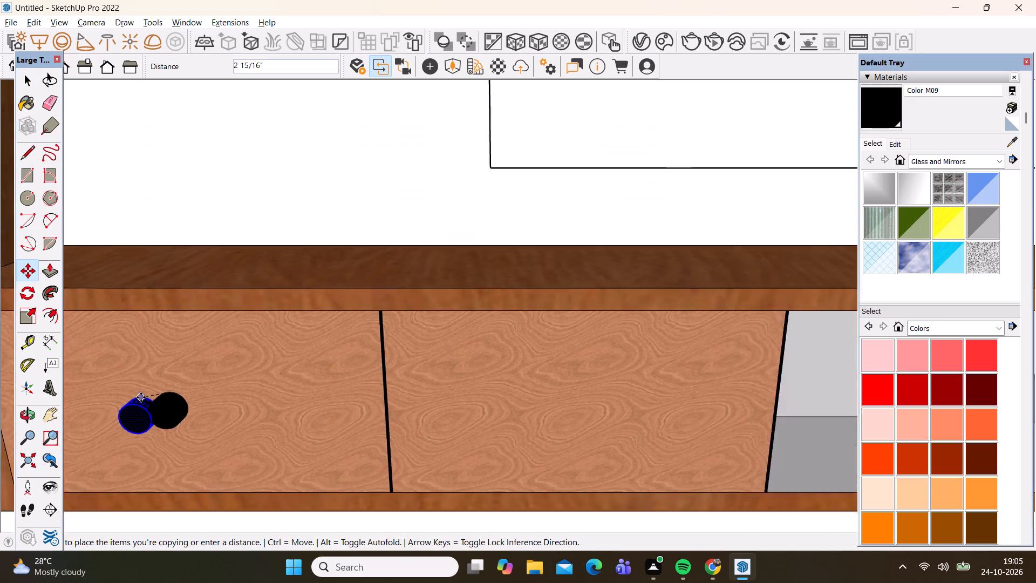
scroll(141, 397, down, 4)
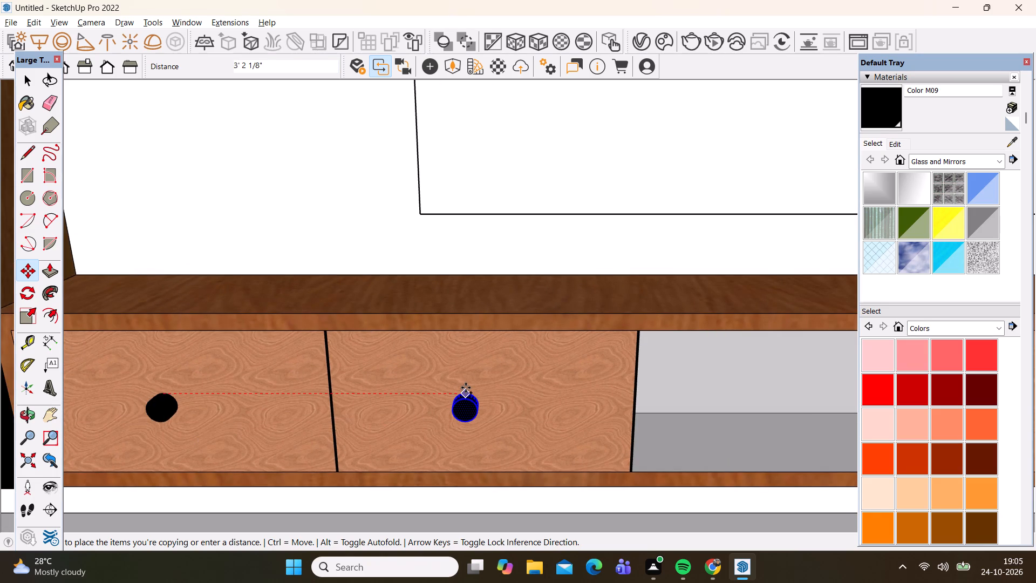
click(466, 388)
Copy the knob about 6' 9" across the open niche onto the fourth bay's front, and 3' 4 7/8" further onto the rightmost front.
click(466, 388)
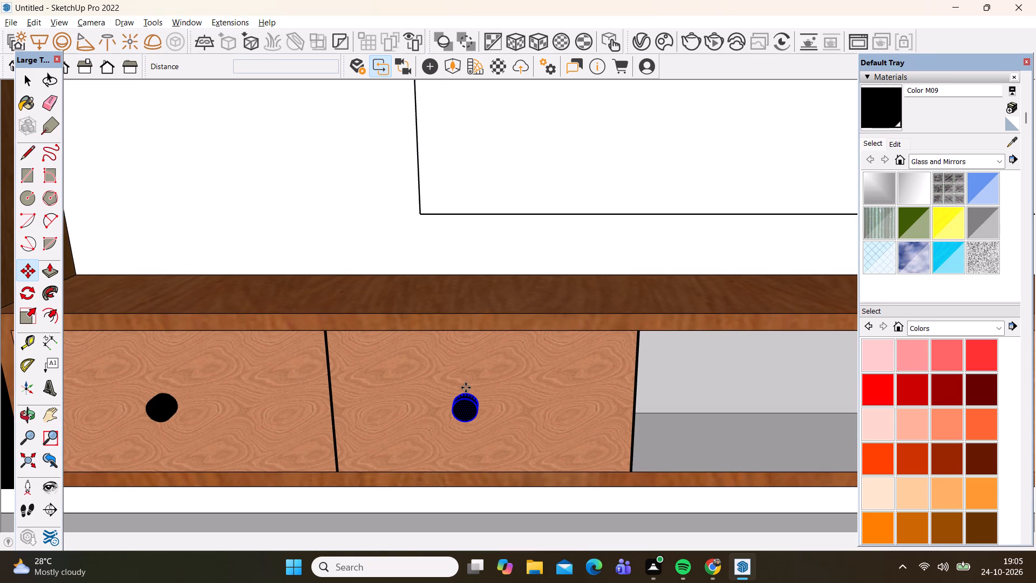
scroll(356, 371, down, 10)
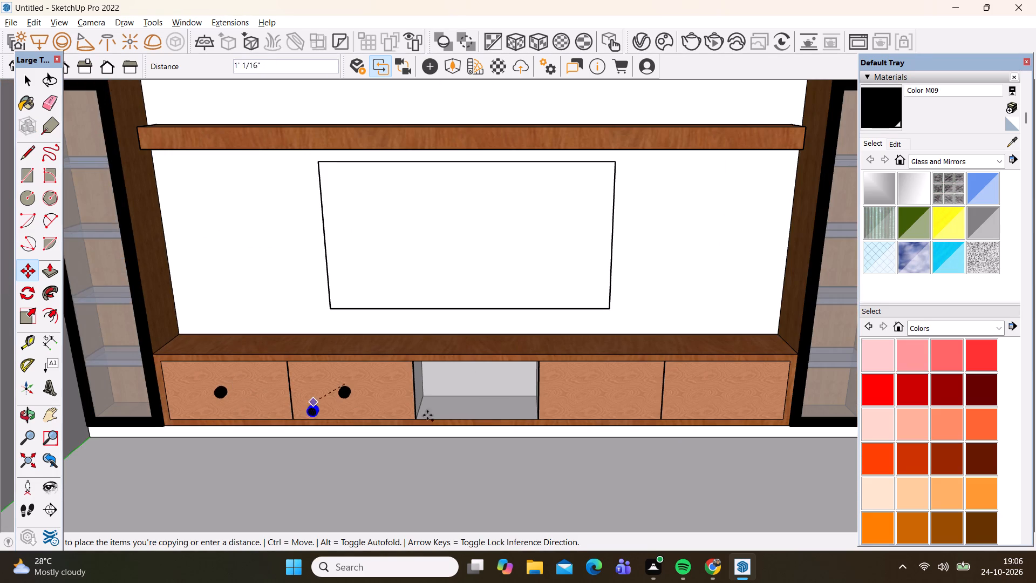
click(606, 385)
click(606, 385)
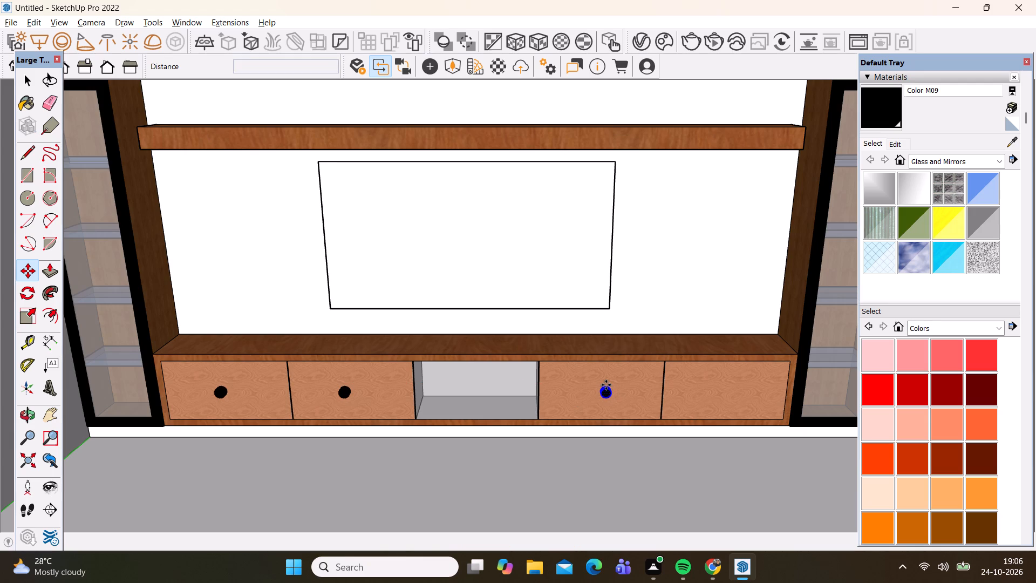
click(740, 389)
key(space)
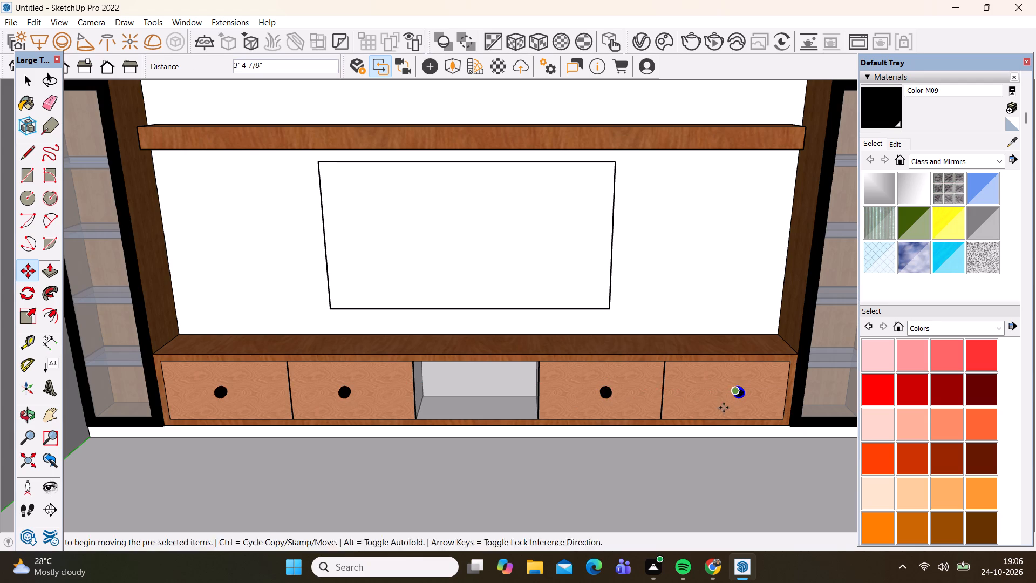
scroll(581, 342, down, 7)
middle_drag(569, 422, 568, 394)
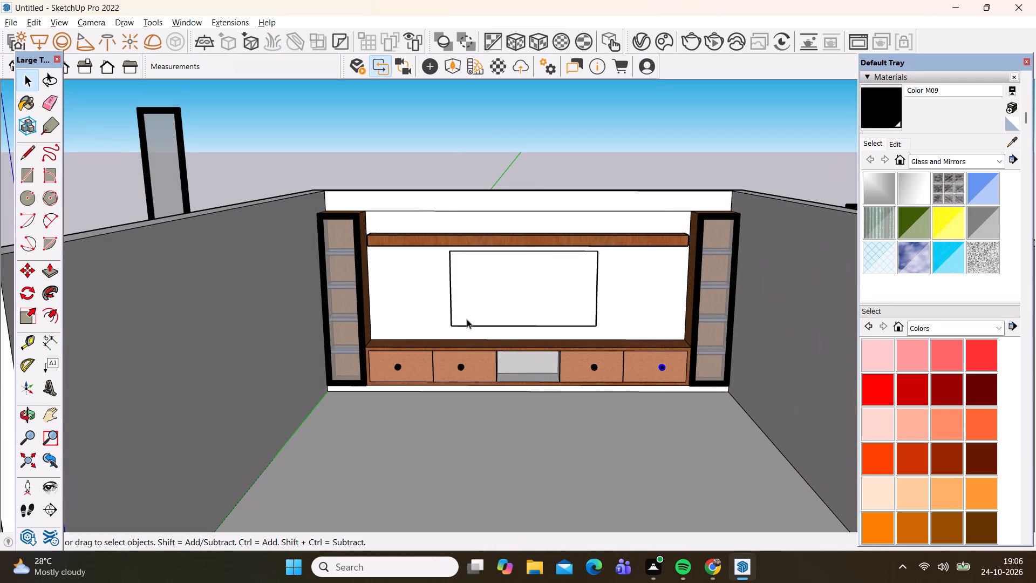
click(451, 150)
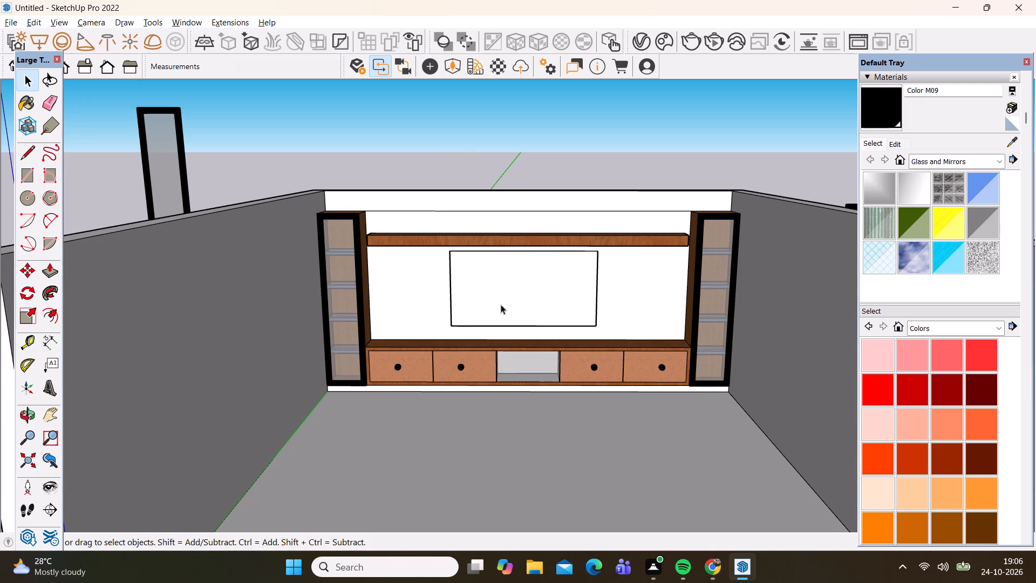
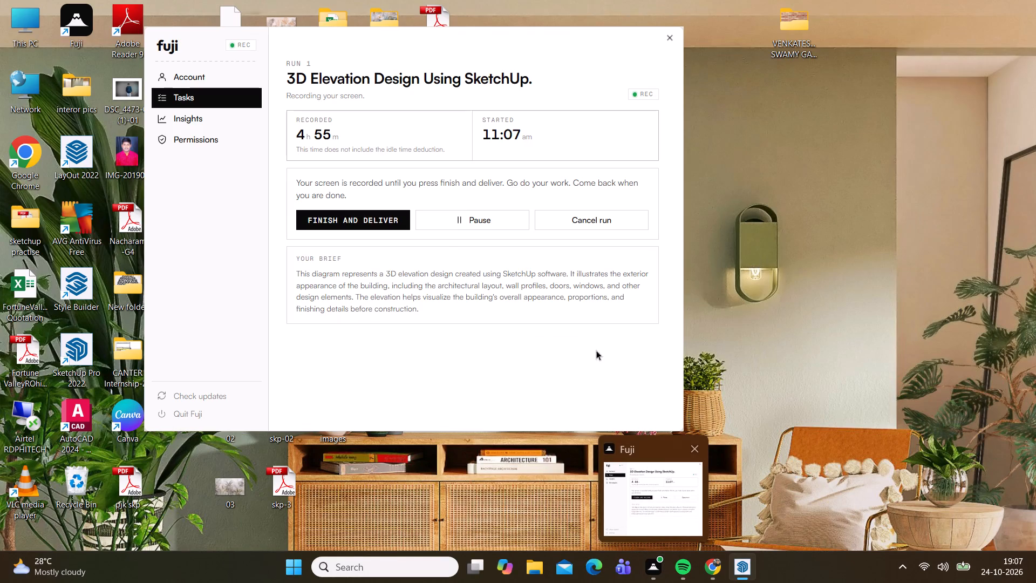
Examine the TV wall unit from the front and at an angle, including the blank TV panel and the towers.
scroll(383, 206, down, 7)
scroll(424, 205, up, 5)
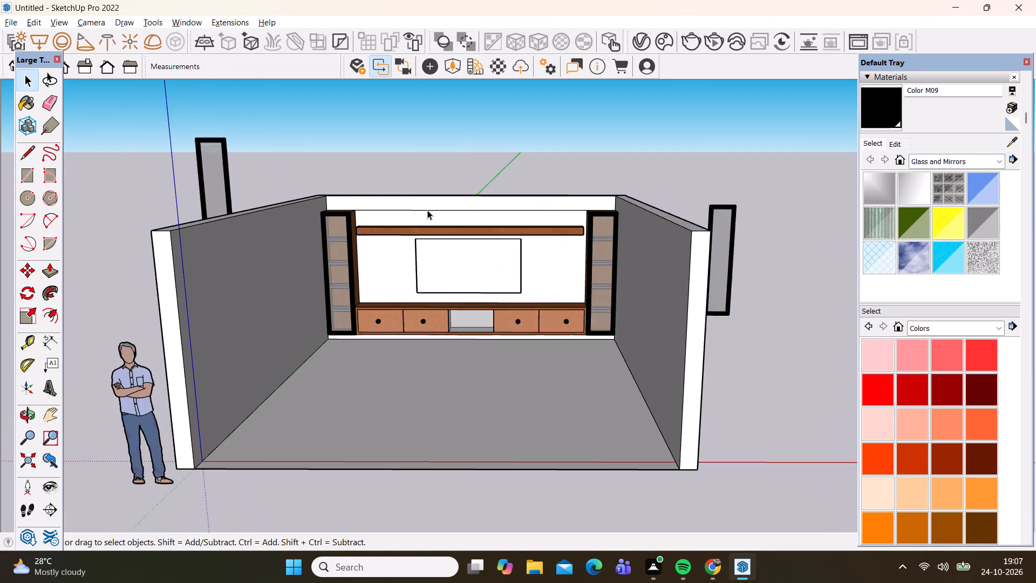
scroll(425, 239, up, 3)
scroll(391, 247, down, 4)
scroll(353, 290, up, 2)
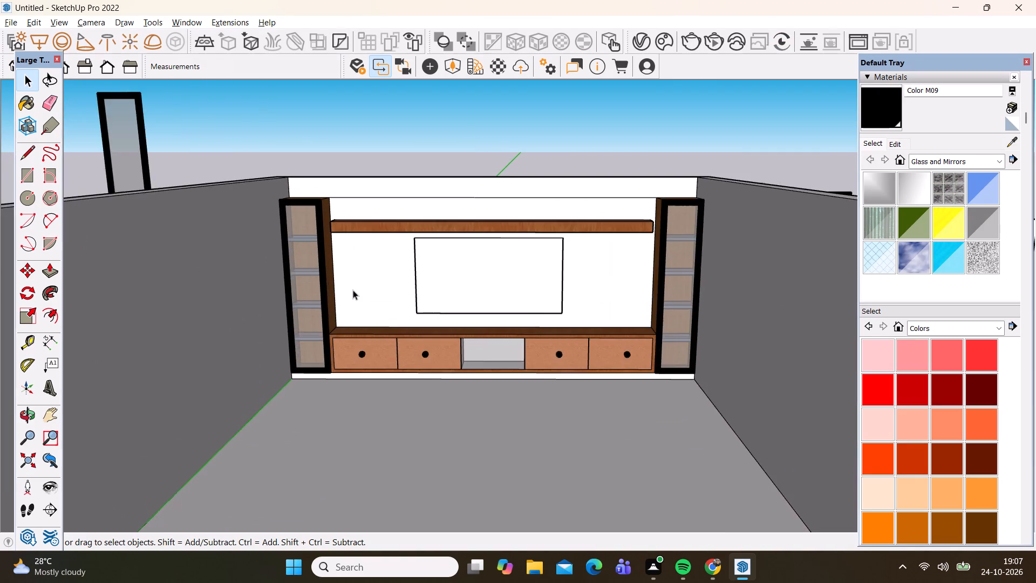
scroll(353, 290, down, 3)
middle_drag(344, 306, 421, 323)
scroll(407, 254, up, 3)
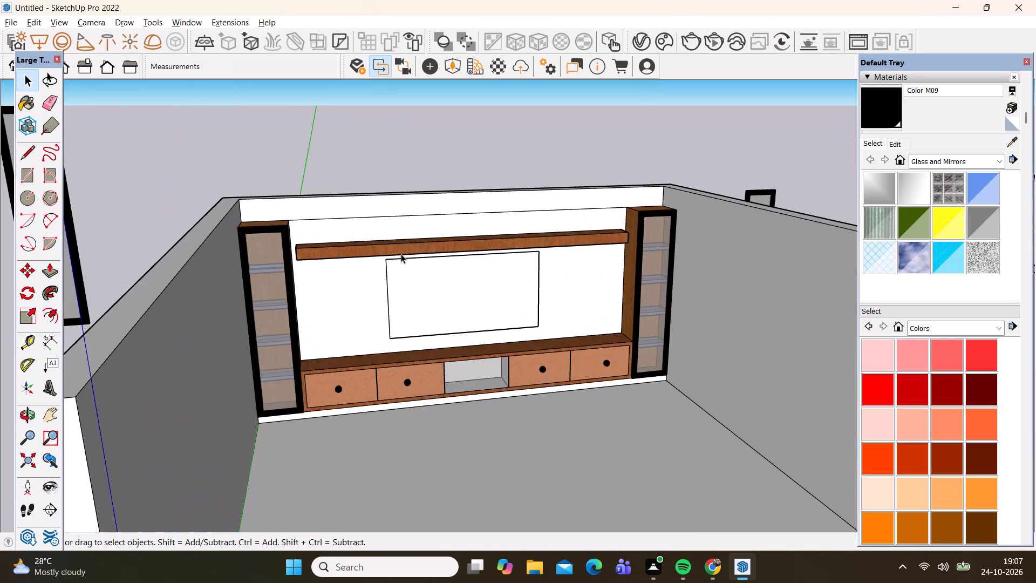
scroll(377, 257, up, 2)
double_click(449, 299)
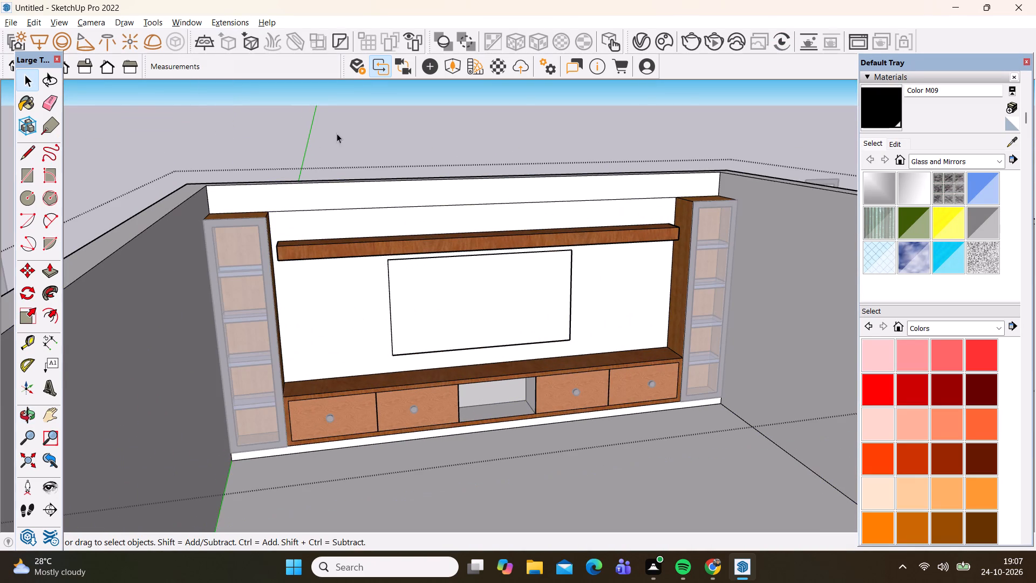
click(337, 121)
scroll(369, 310, up, 3)
scroll(279, 342, up, 3)
scroll(438, 314, up, 3)
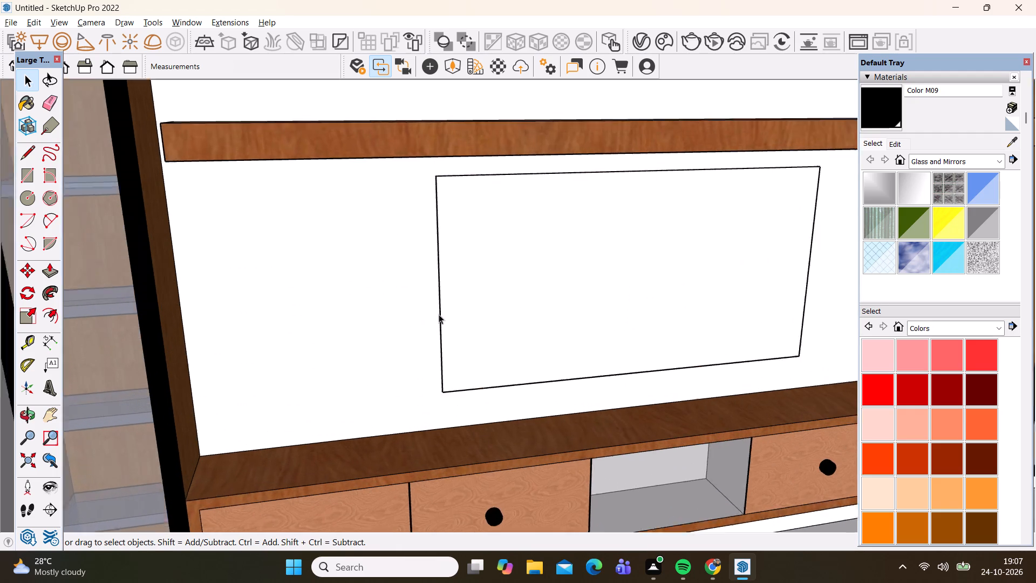
middle_drag(434, 321, 376, 324)
scroll(435, 321, down, 1)
scroll(362, 315, down, 11)
scroll(283, 304, down, 5)
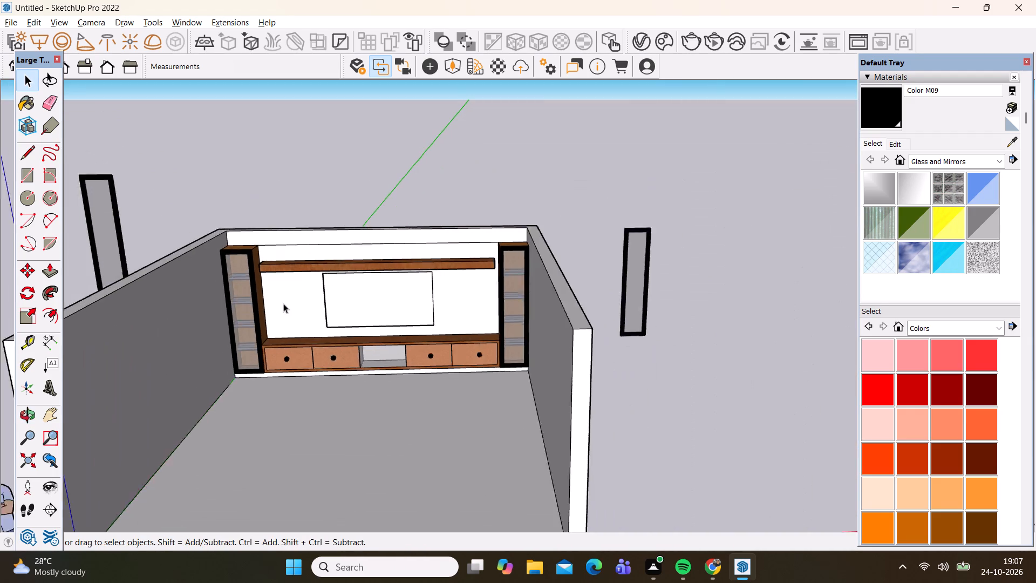
scroll(283, 303, down, 1)
scroll(243, 451, up, 3)
scroll(601, 163, down, 6)
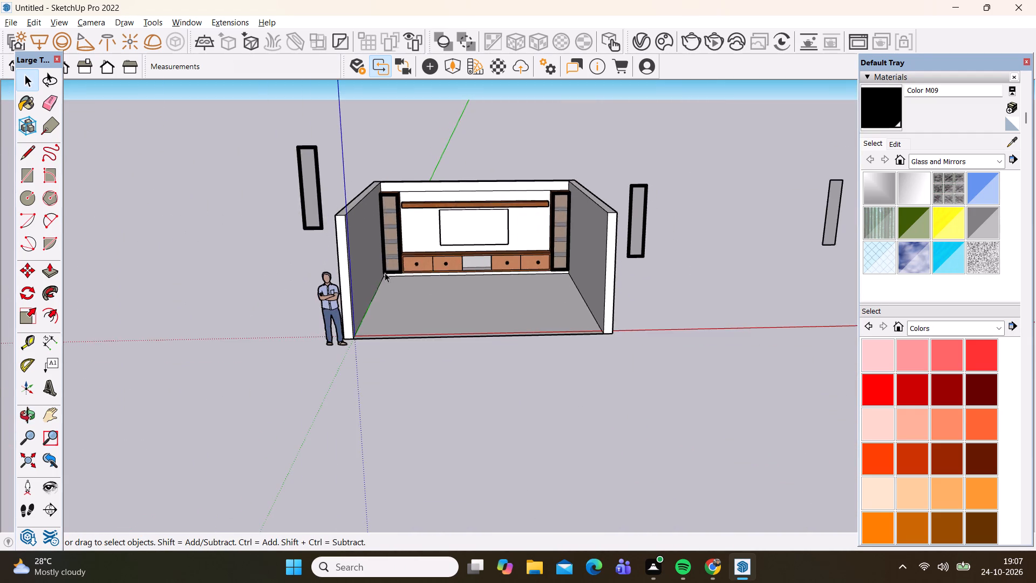
Draw a rectangle about 10' 8" by 4' 9 11/16" on the inner face of the room's left side wall.
scroll(379, 273, down, 1)
middle_drag(360, 283, 156, 355)
scroll(291, 204, up, 3)
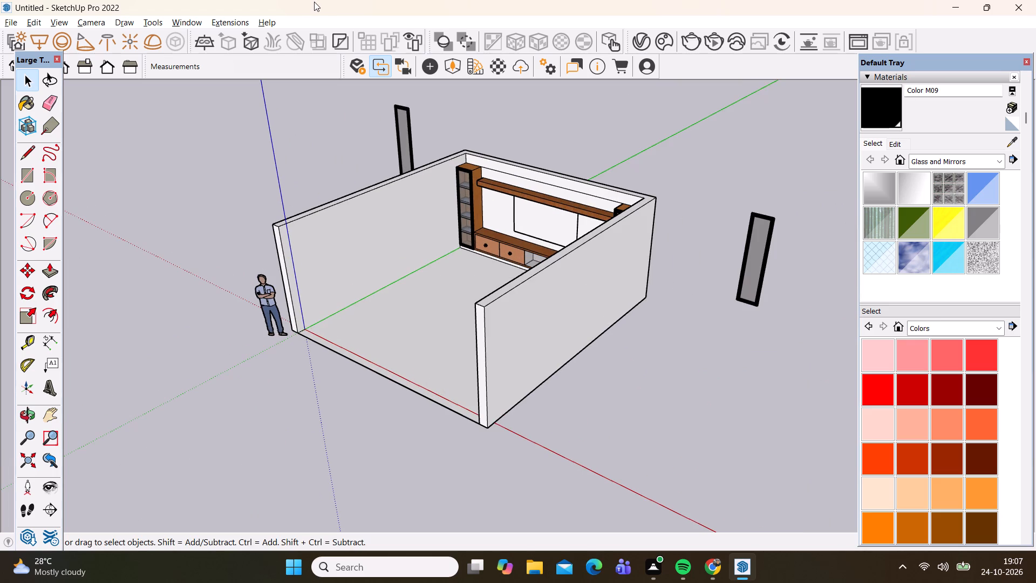
scroll(369, 334, up, 4)
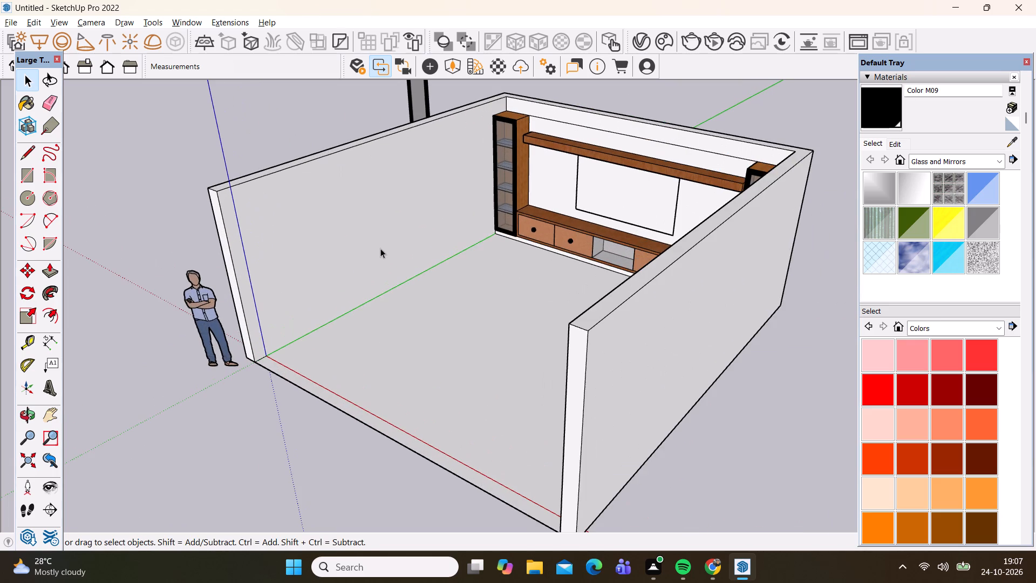
key(r)
click(326, 205)
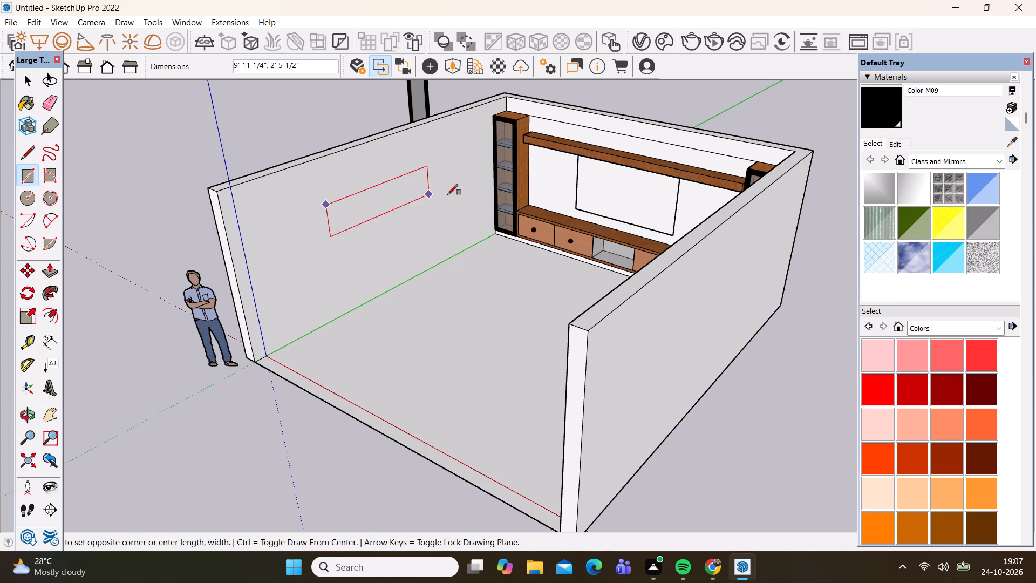
click(455, 223)
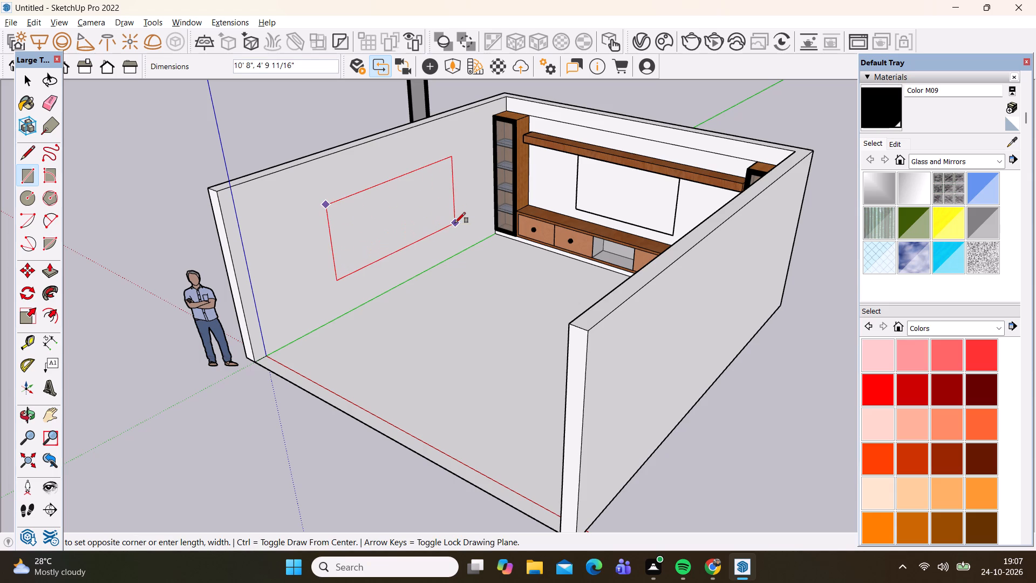
Extrude the side-wall rectangle 0.8" into the room as a thin panel.
key(space)
double_click(418, 206)
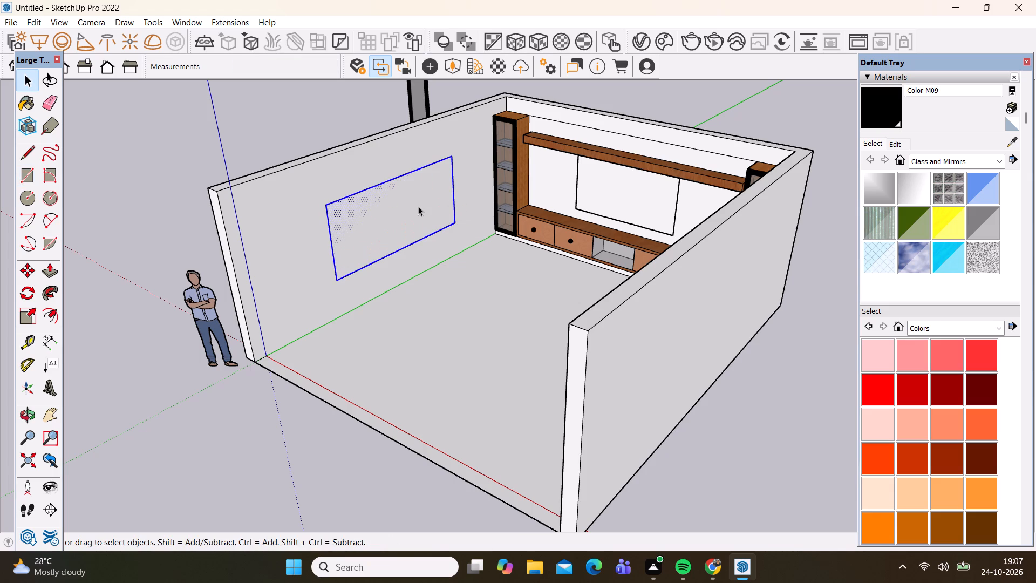
key(p)
click(418, 206)
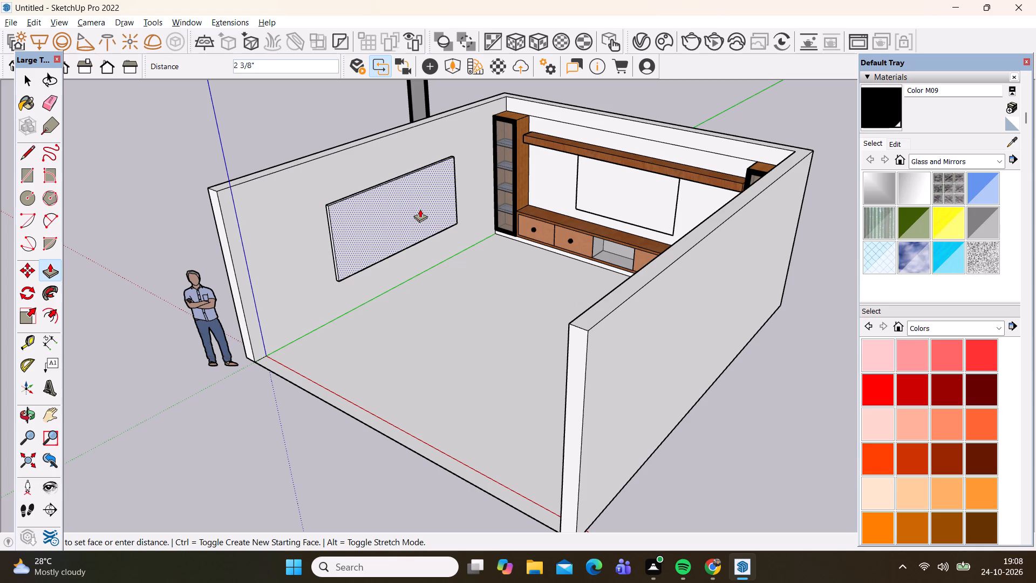
text(0.)
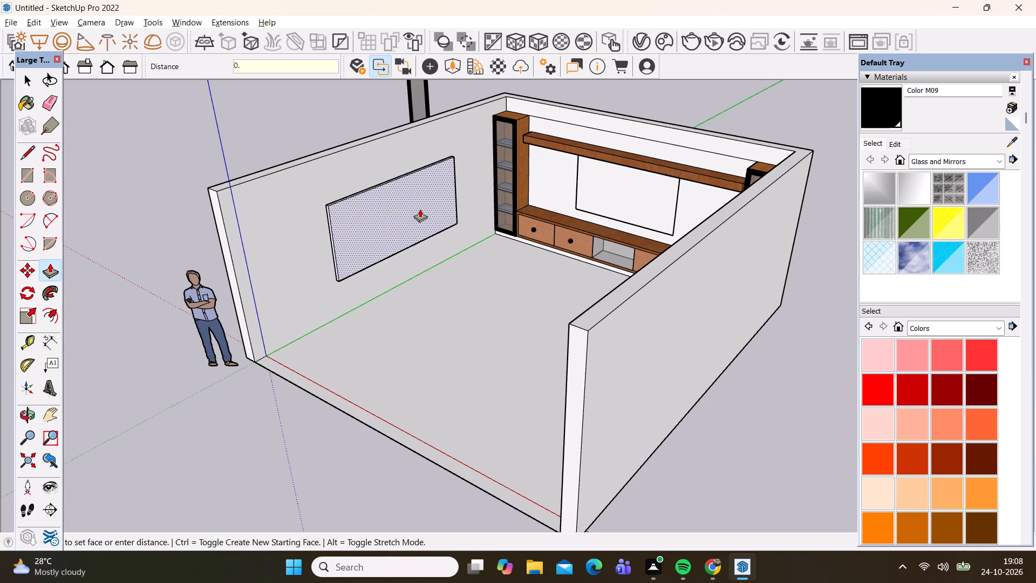
key(8)
key(shift+quotedbl)
key(Return)
scroll(333, 212, up, 1)
key(space)
Offset the outline of the wall panel's front face inward to form a narrow frame border.
scroll(331, 214, up, 2)
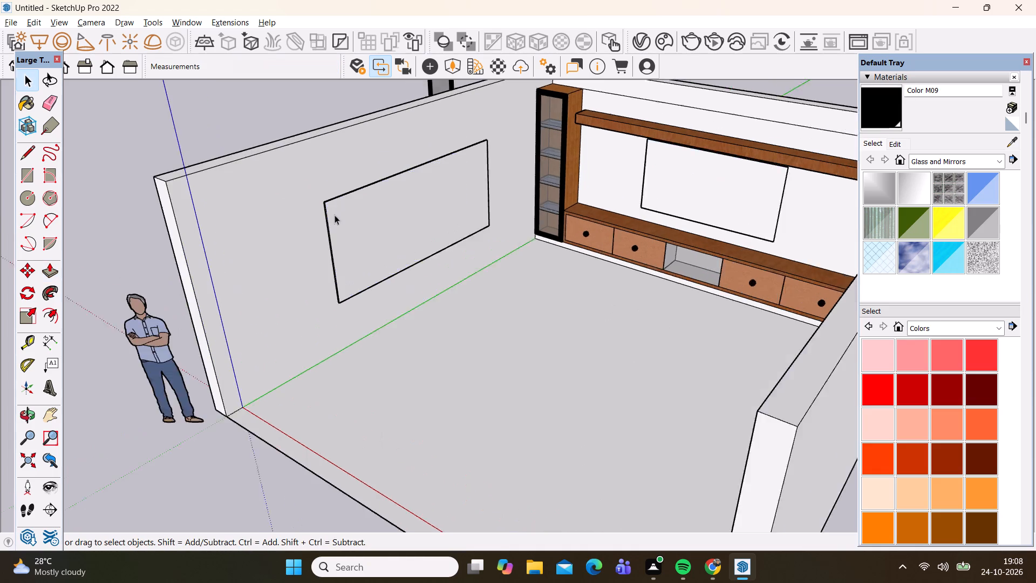
scroll(335, 215, up, 14)
scroll(308, 225, down, 4)
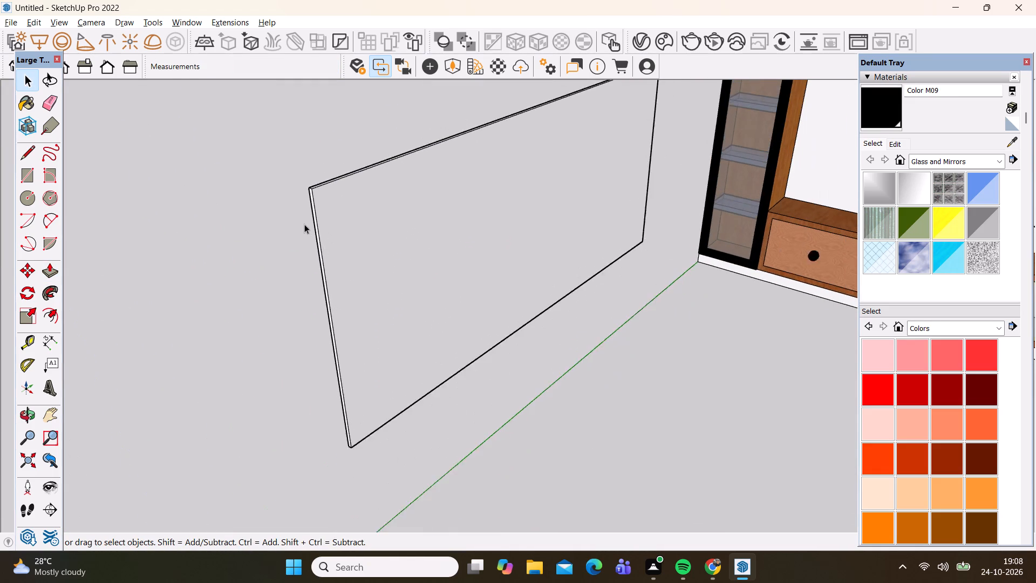
scroll(304, 224, down, 4)
middle_drag(435, 233, 328, 268)
scroll(332, 267, down, 1)
scroll(224, 271, up, 6)
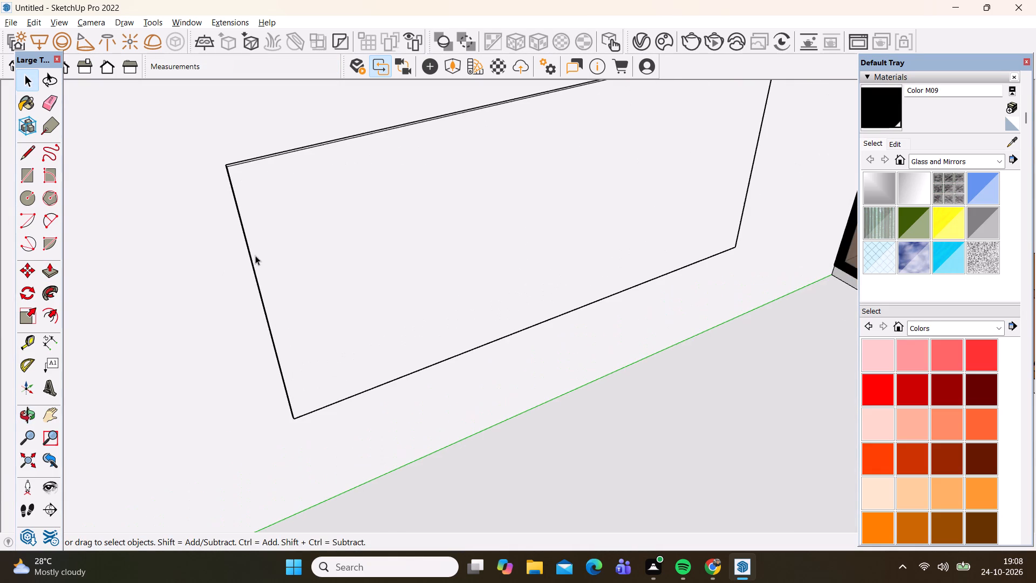
key(f)
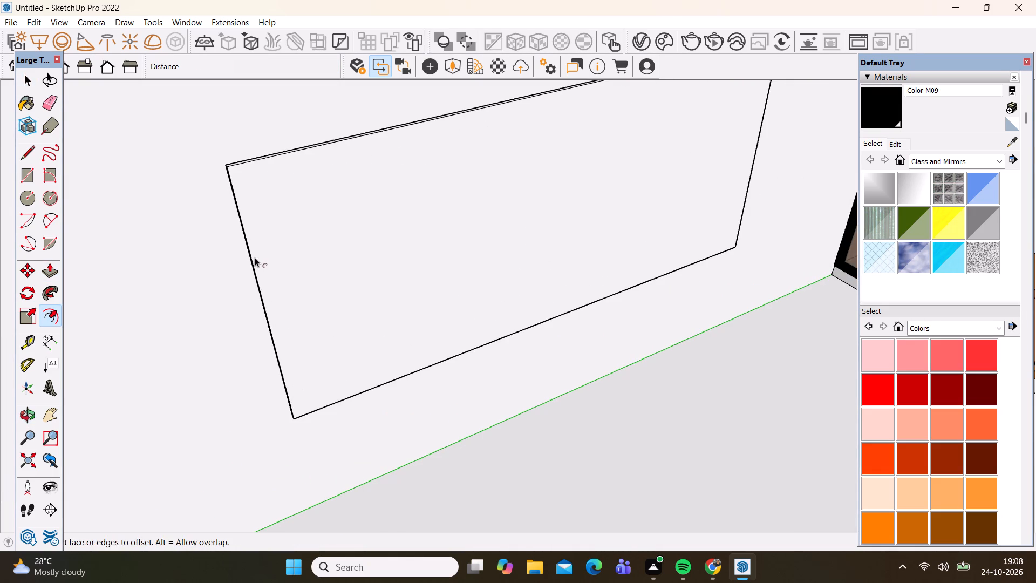
click(256, 256)
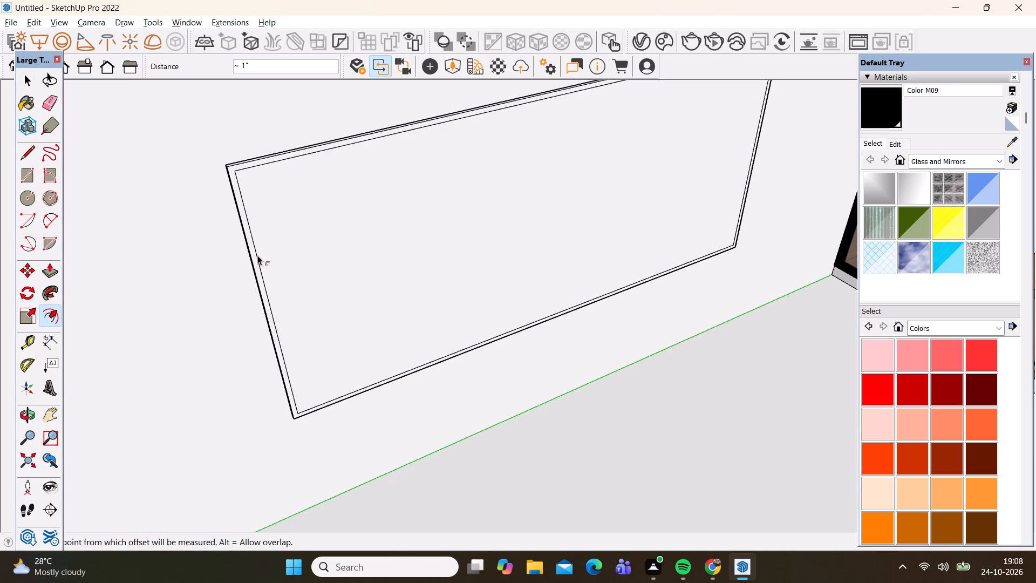
key(ctrl+z)
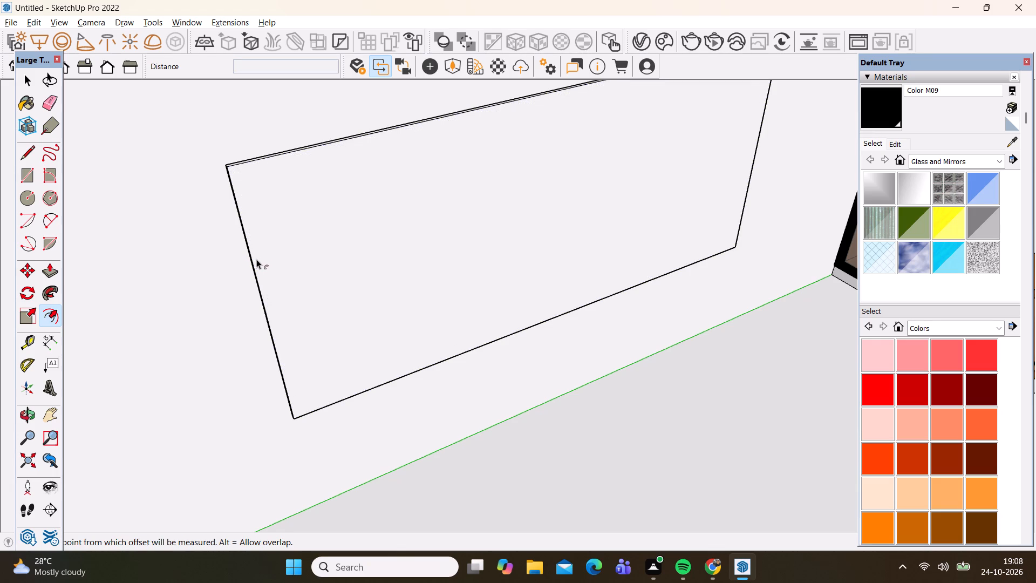
drag(255, 262, 257, 262)
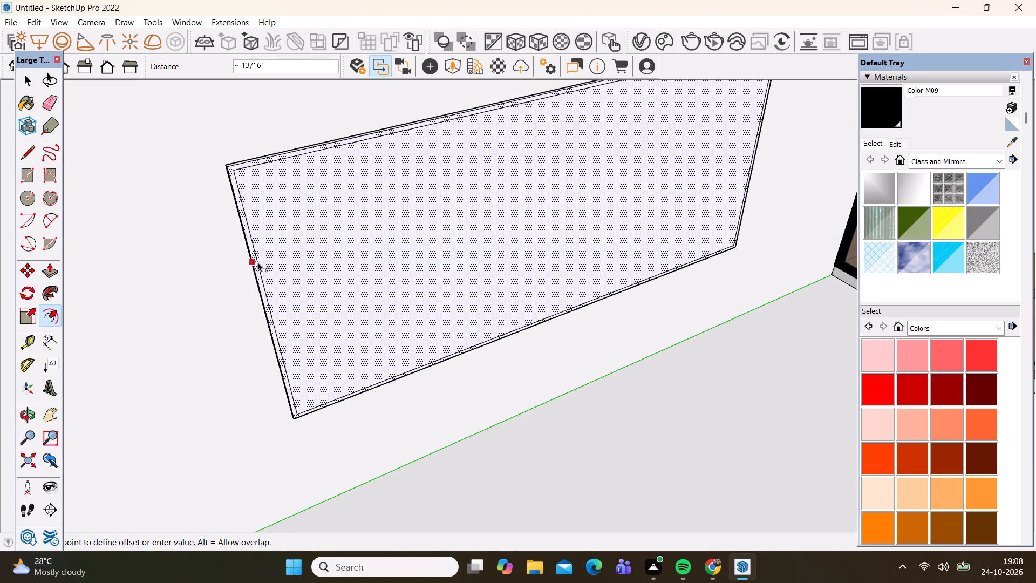
drag(257, 262, 262, 260)
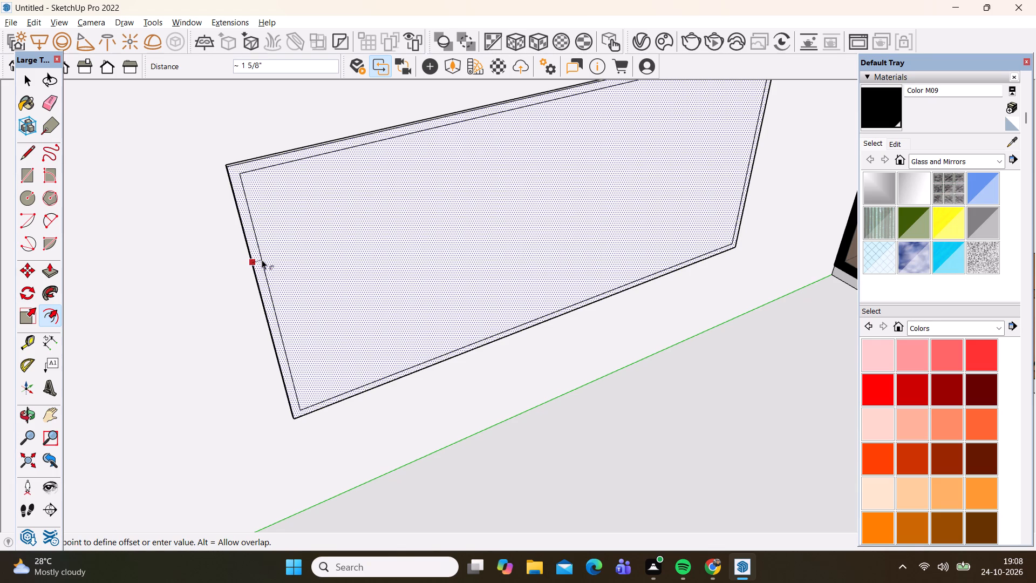
drag(262, 260, 264, 260)
key(space)
Push/Pull the panel face inside the frame border by about 1/4".
click(357, 254)
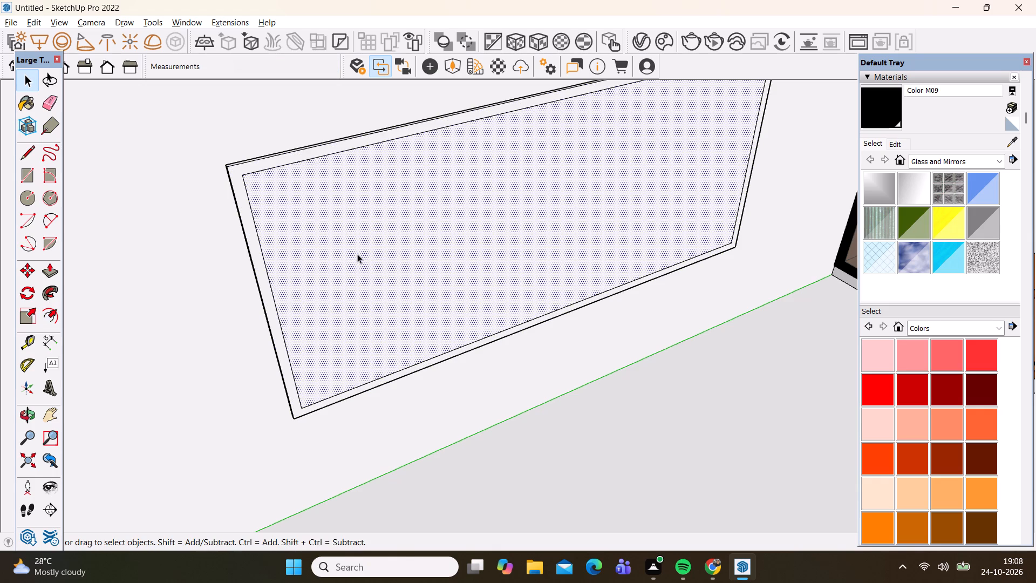
key(p)
click(357, 254)
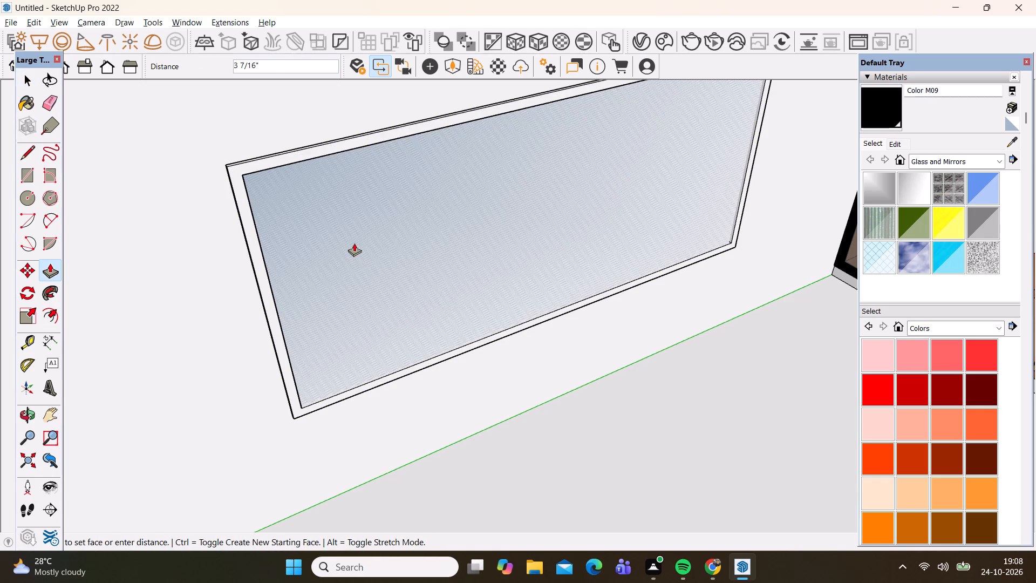
scroll(352, 286, up, 3)
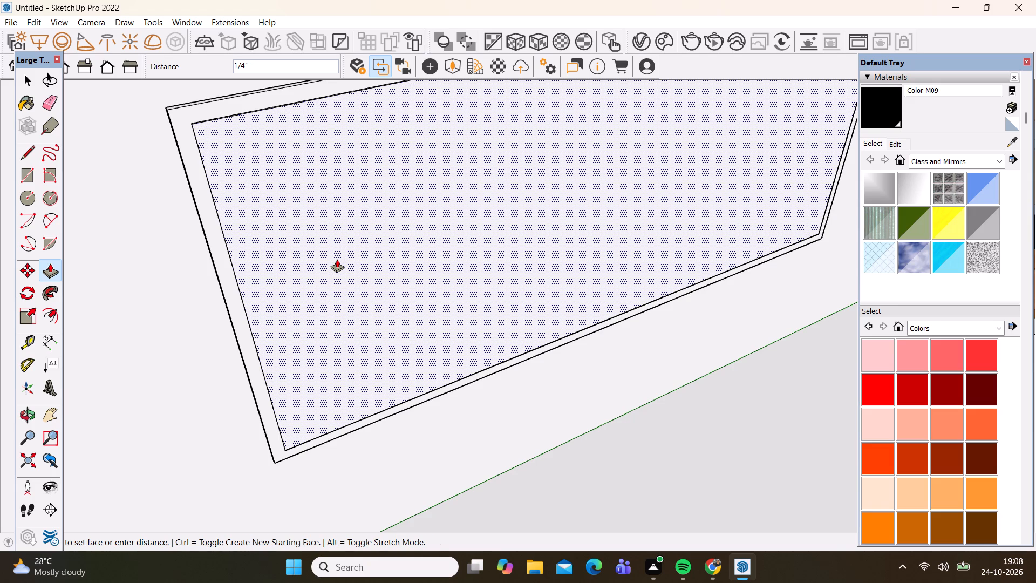
click(337, 259)
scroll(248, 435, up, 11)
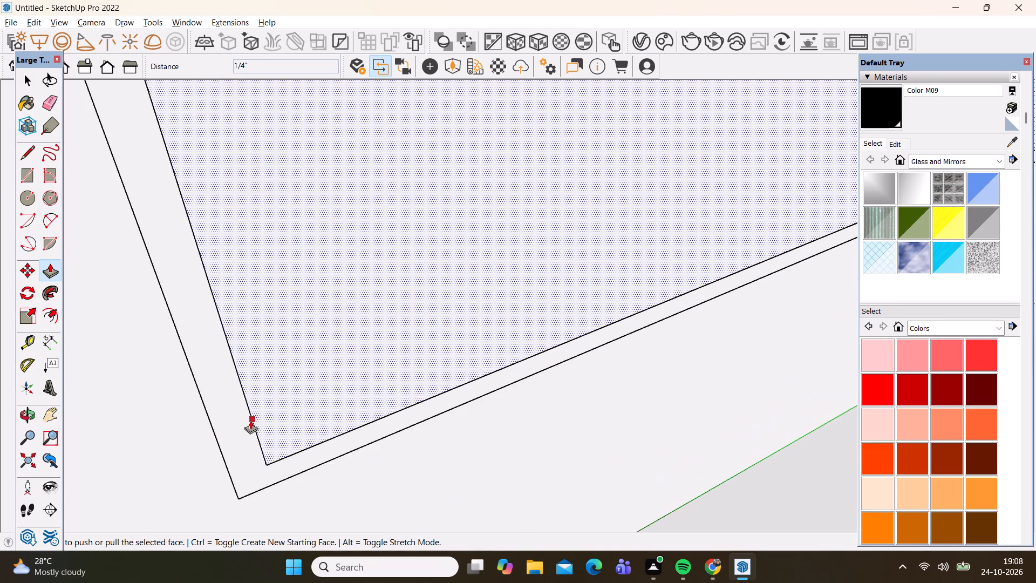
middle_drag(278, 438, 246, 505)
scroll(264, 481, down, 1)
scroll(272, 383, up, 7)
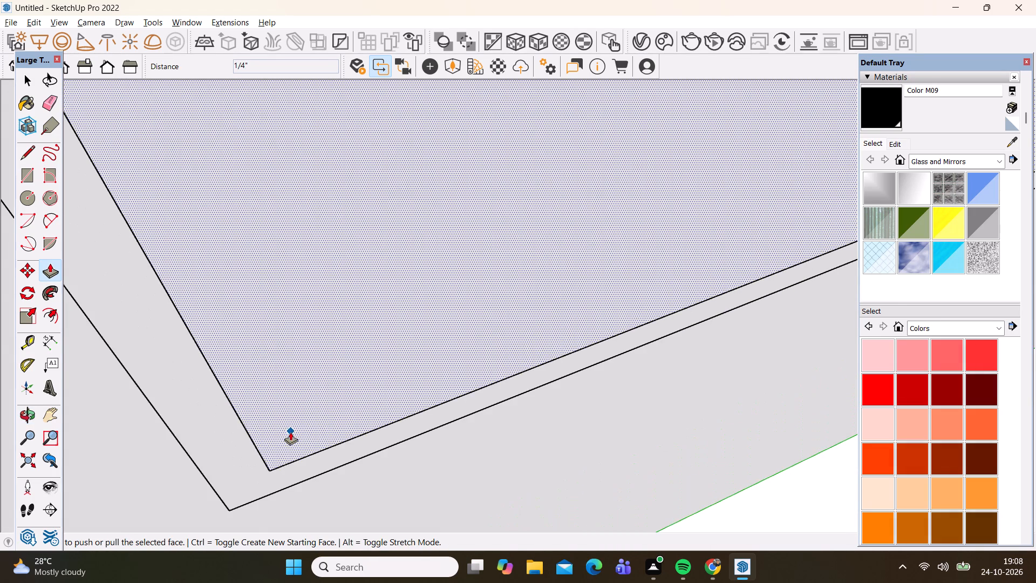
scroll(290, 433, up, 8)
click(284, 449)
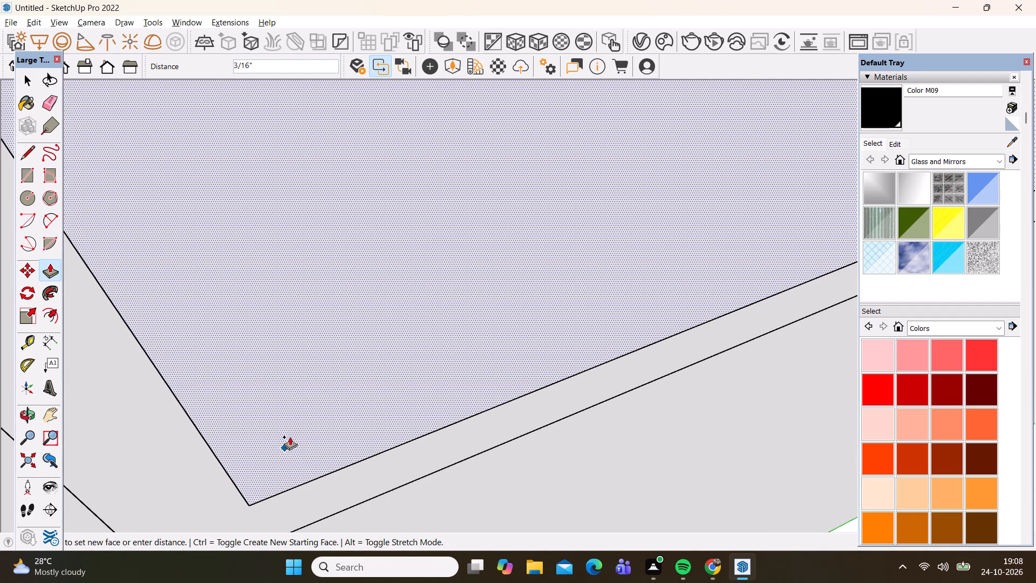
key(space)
Push the side-wall panel's face inside the frame border further inward by 3/8".
scroll(291, 404, down, 9)
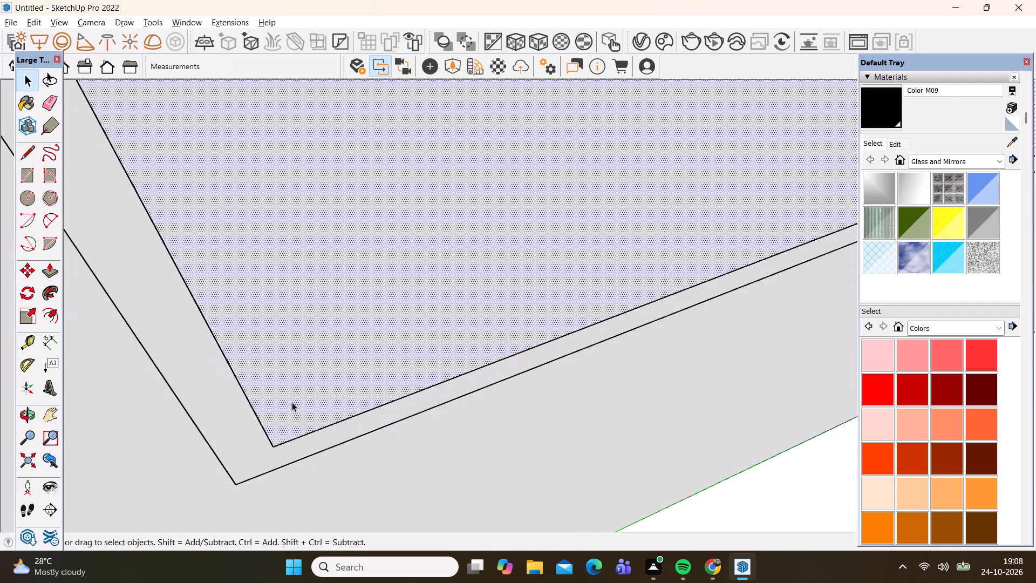
scroll(292, 402, down, 20)
scroll(292, 402, down, 1)
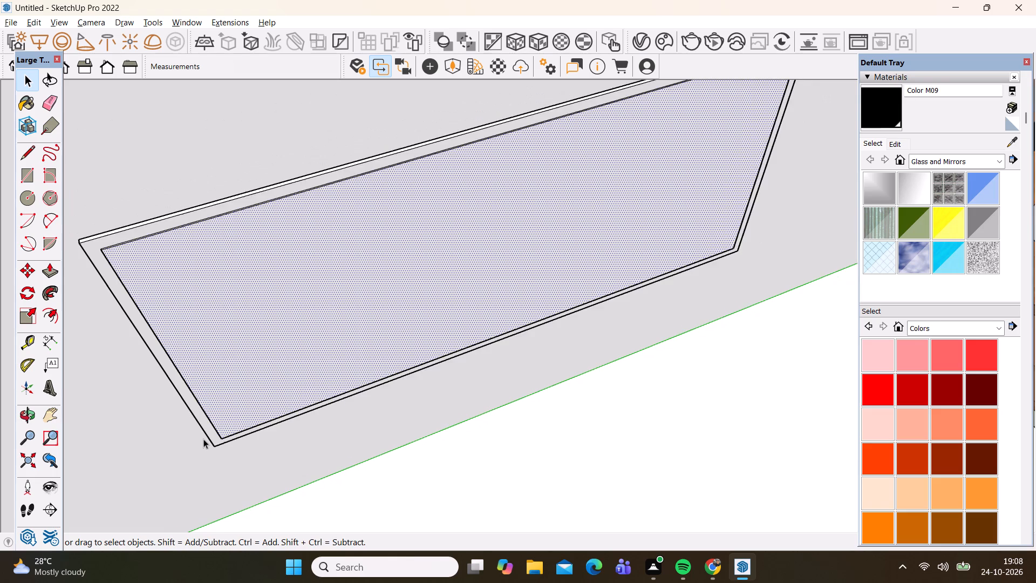
scroll(301, 383, down, 1)
middle_drag(301, 383, 262, 334)
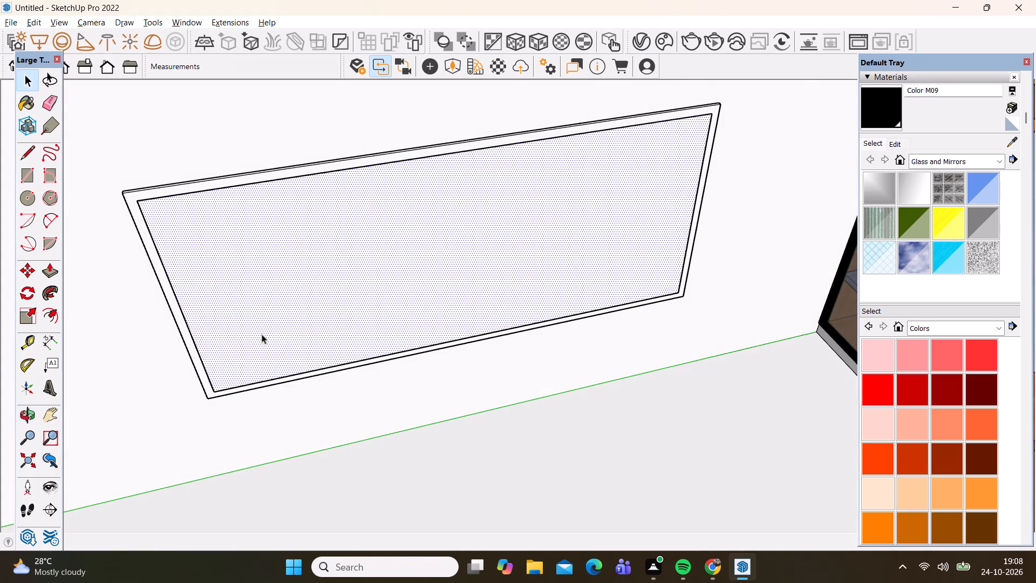
scroll(240, 394, up, 18)
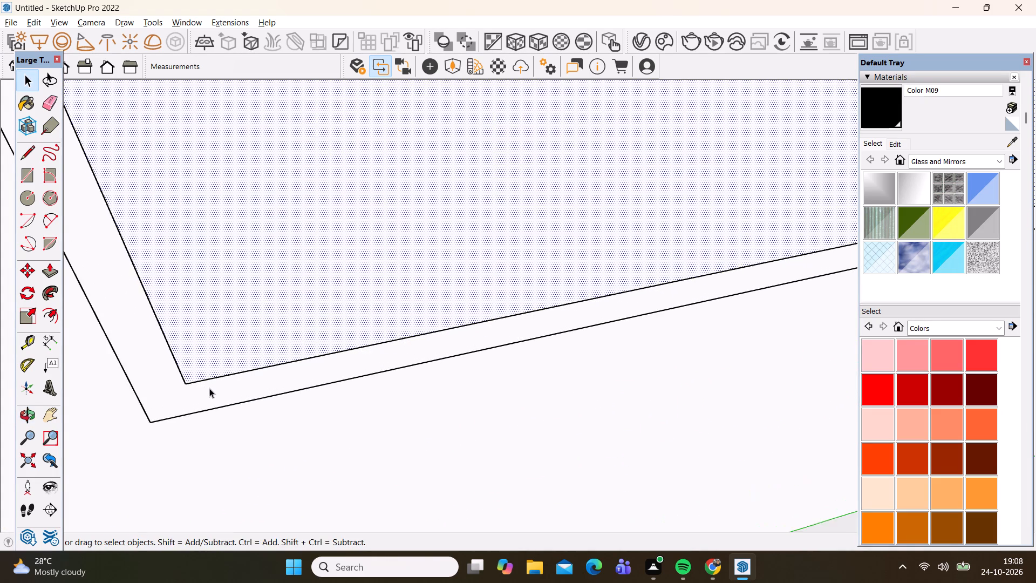
scroll(209, 388, up, 19)
middle_drag(166, 377, 166, 384)
scroll(166, 383, down, 1)
middle_drag(166, 384, 146, 469)
scroll(218, 311, up, 3)
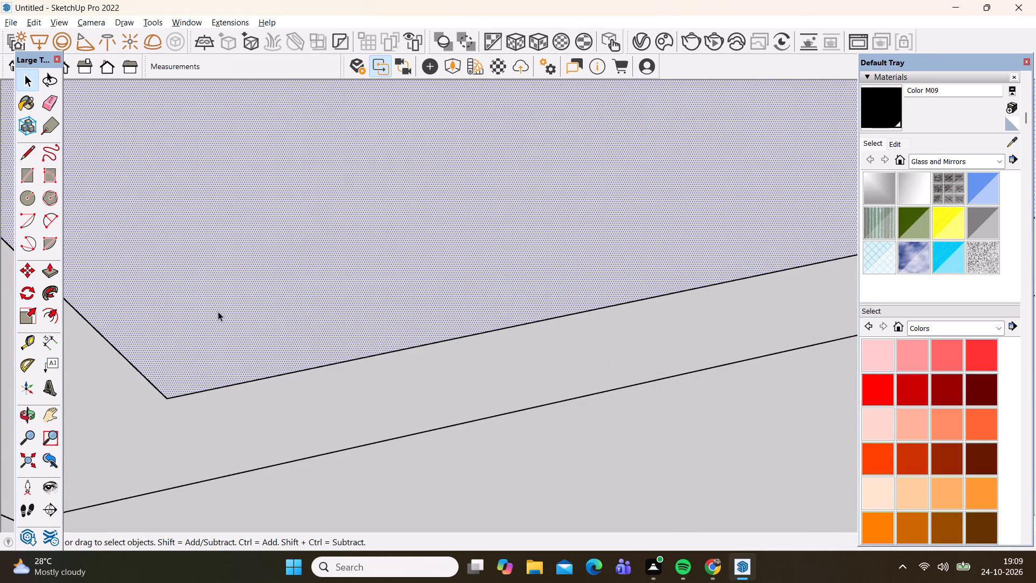
key(p)
click(208, 335)
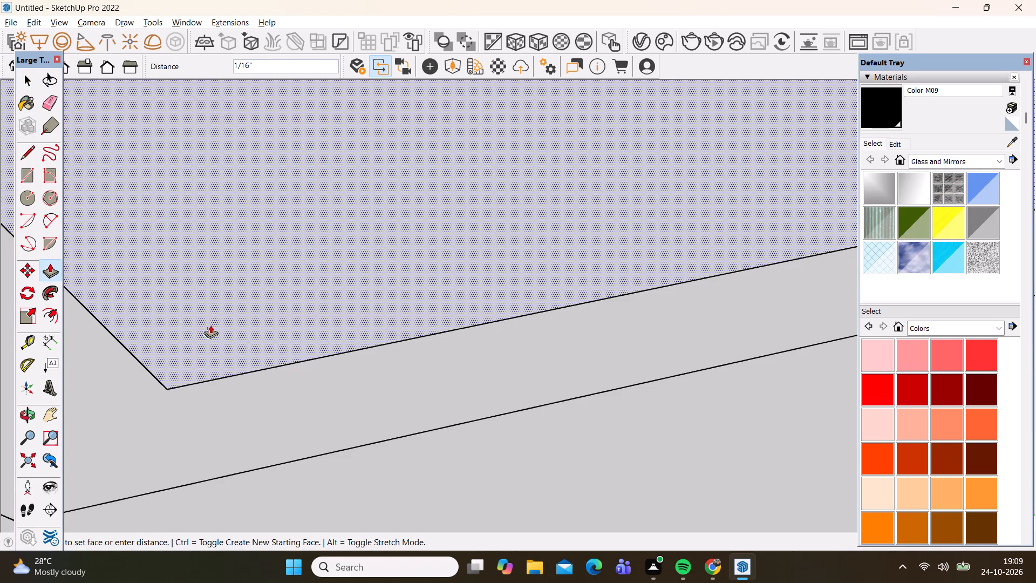
scroll(208, 329, down, 11)
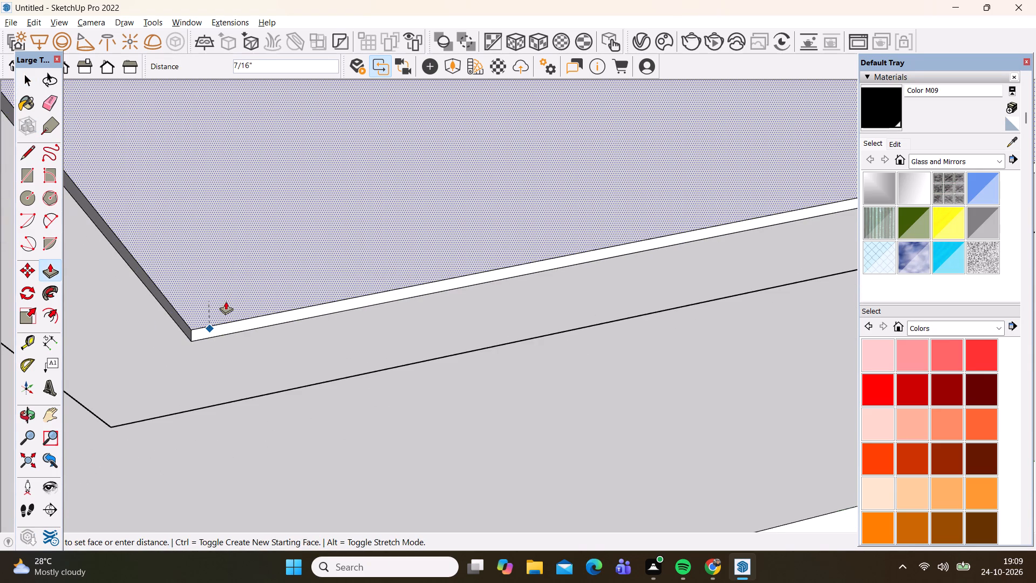
click(223, 304)
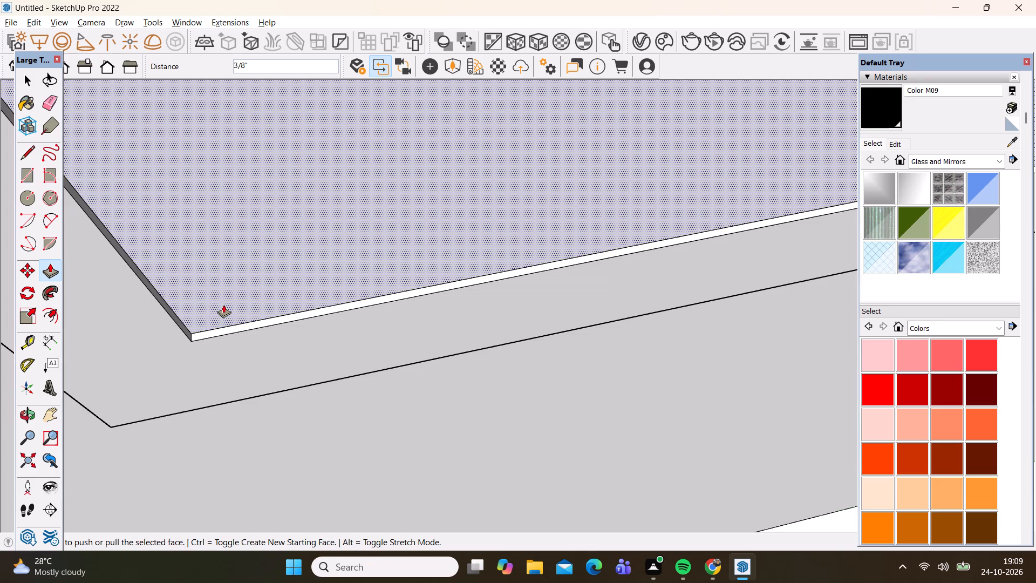
key(space)
Examine the recessed framed panel on the side wall up close and within the whole room, and clear the selection.
scroll(208, 316, down, 18)
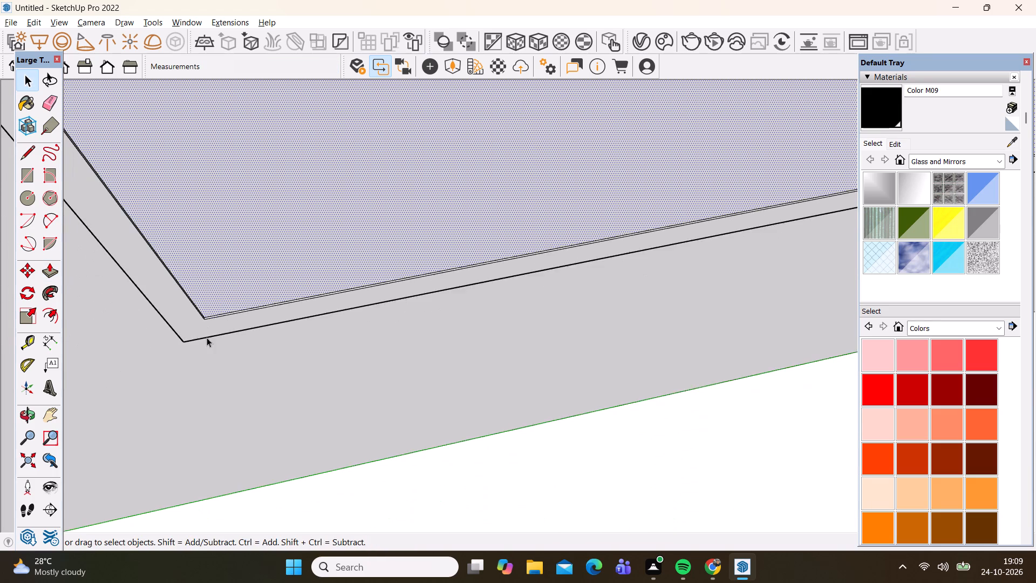
scroll(207, 337, down, 3)
middle_drag(248, 430, 263, 300)
scroll(232, 333, down, 1)
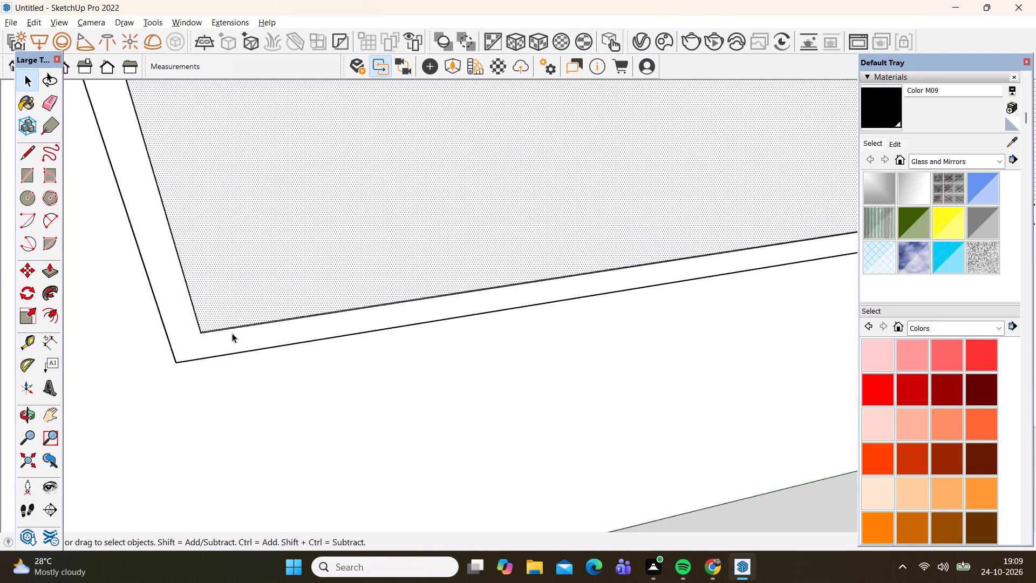
scroll(232, 333, down, 17)
scroll(336, 362, down, 1)
middle_drag(338, 353, 353, 315)
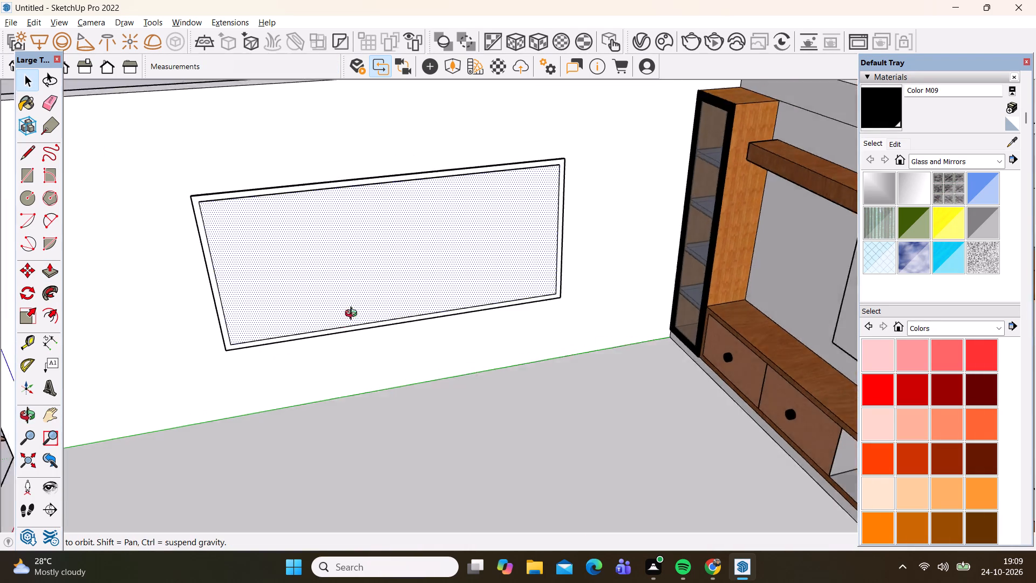
middle_drag(353, 315, 373, 307)
scroll(483, 180, up, 6)
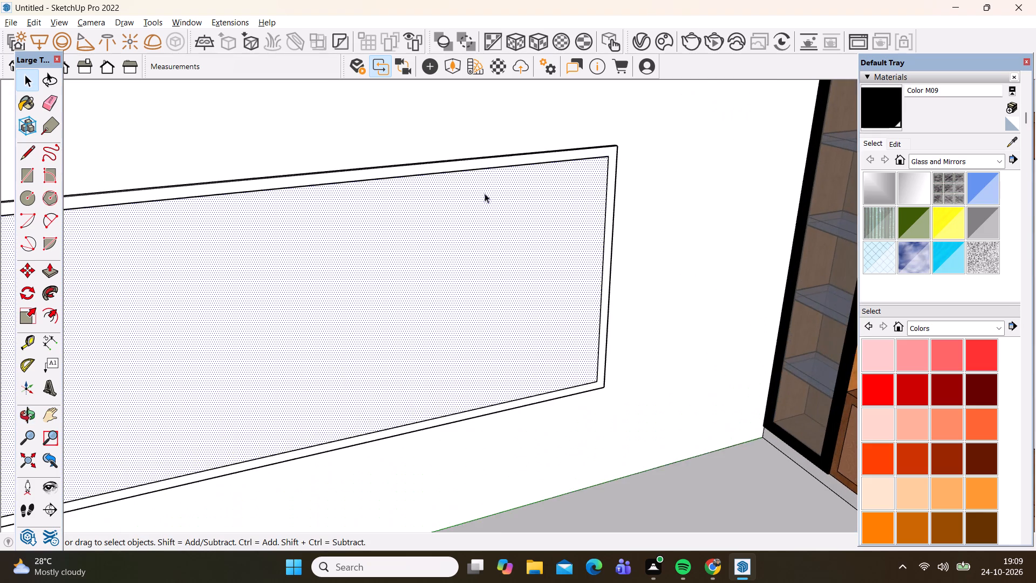
middle_drag(529, 310, 616, 225)
scroll(617, 225, down, 7)
scroll(362, 271, down, 7)
middle_drag(299, 173, 290, 224)
scroll(299, 176, down, 1)
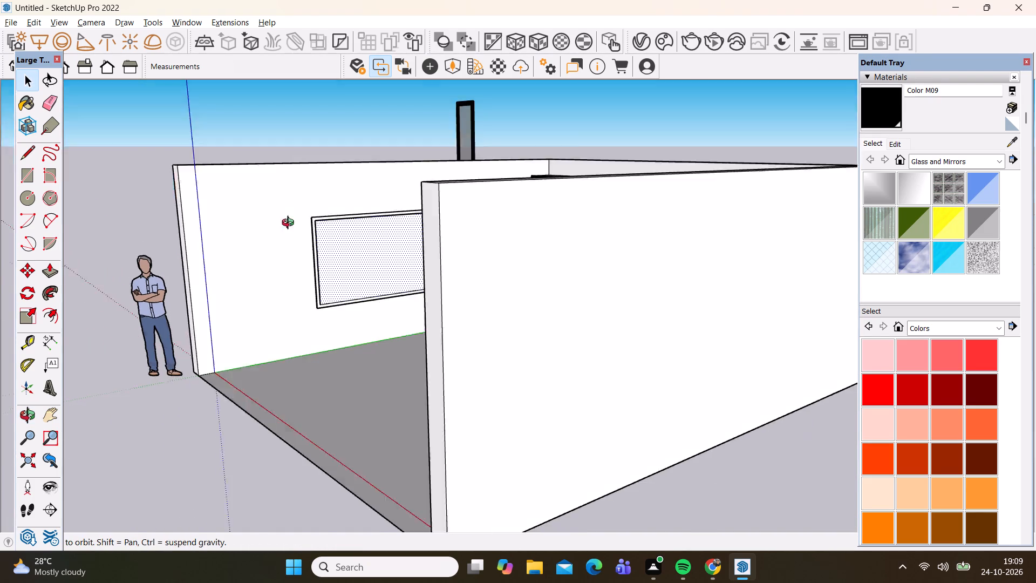
middle_drag(290, 224, 275, 306)
click(251, 153)
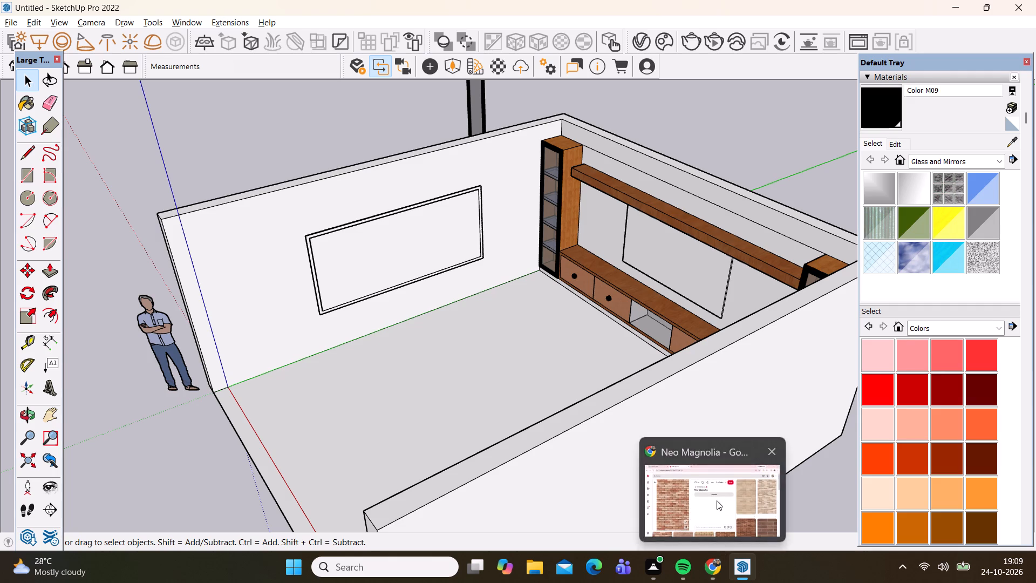
Switch to Chrome to view the brick wall texture reference images.
click(717, 500)
click(734, 492)
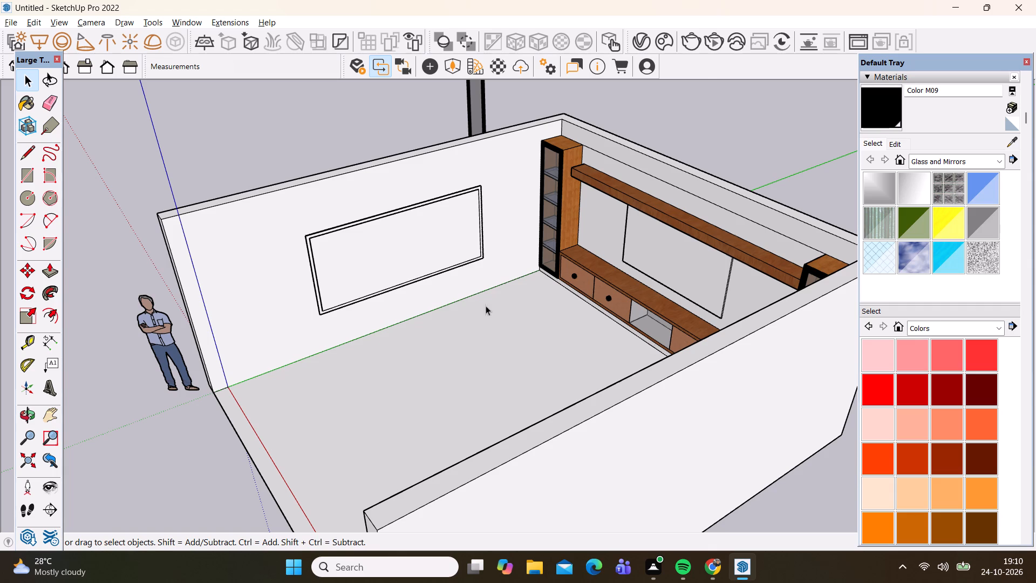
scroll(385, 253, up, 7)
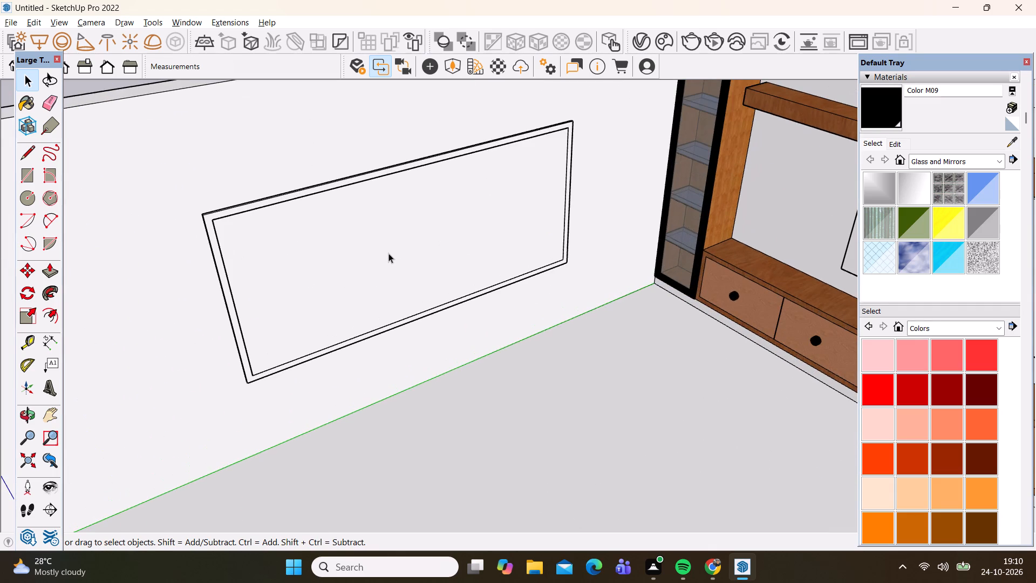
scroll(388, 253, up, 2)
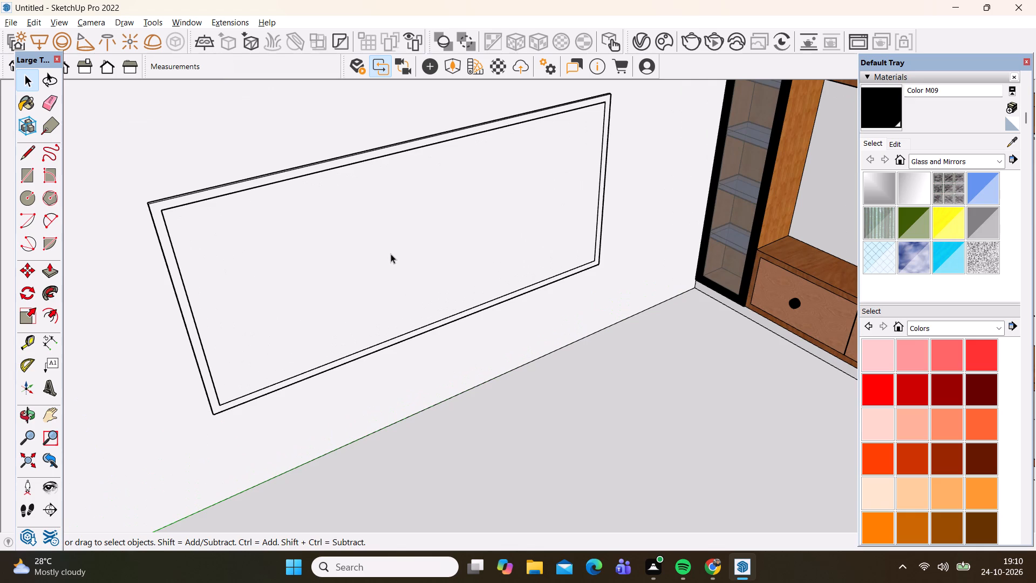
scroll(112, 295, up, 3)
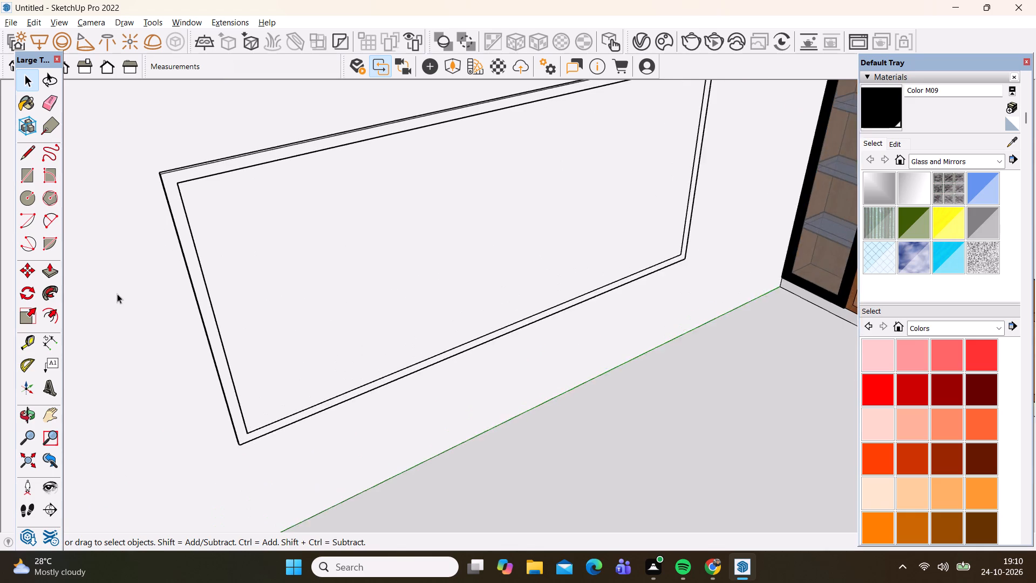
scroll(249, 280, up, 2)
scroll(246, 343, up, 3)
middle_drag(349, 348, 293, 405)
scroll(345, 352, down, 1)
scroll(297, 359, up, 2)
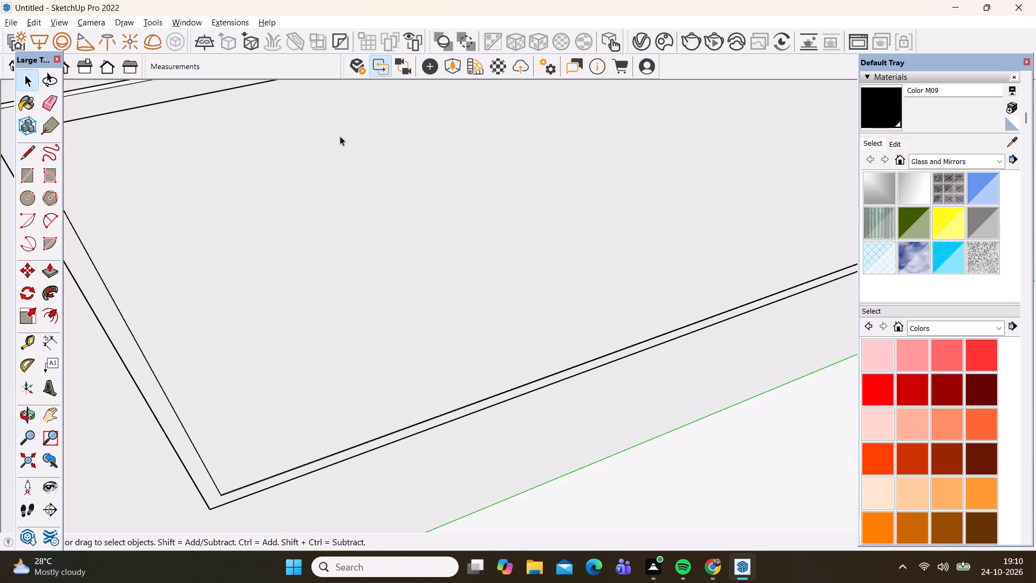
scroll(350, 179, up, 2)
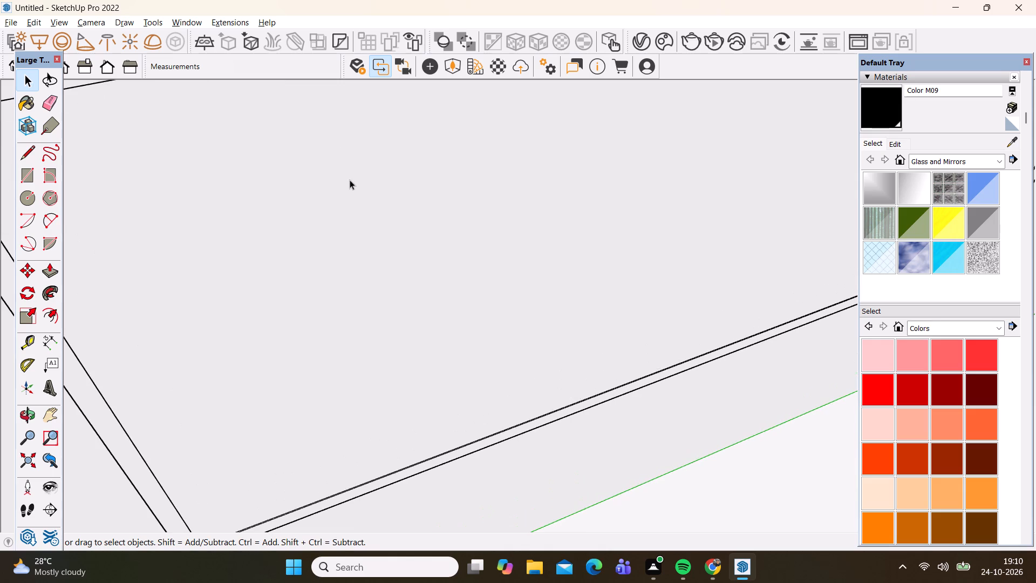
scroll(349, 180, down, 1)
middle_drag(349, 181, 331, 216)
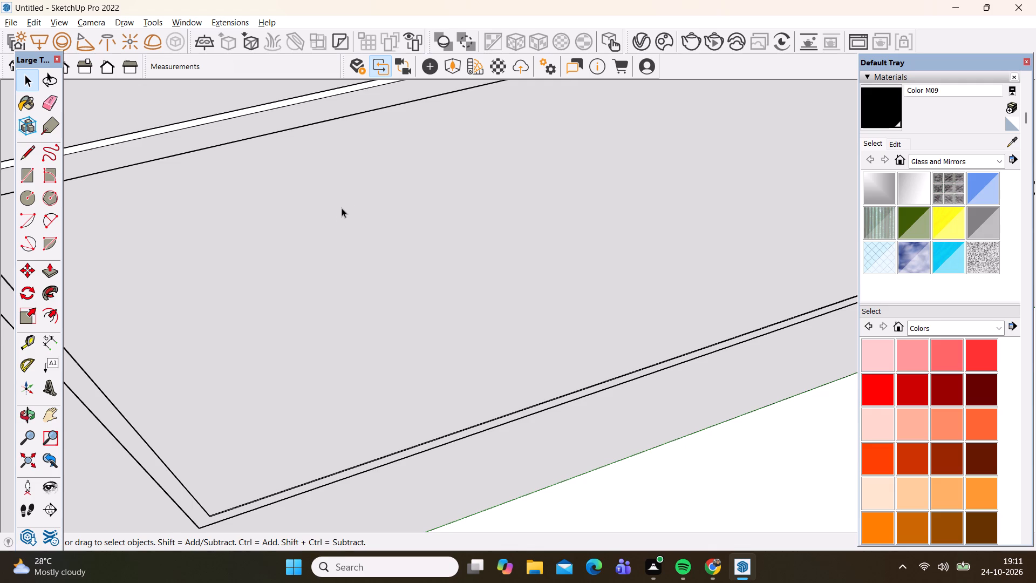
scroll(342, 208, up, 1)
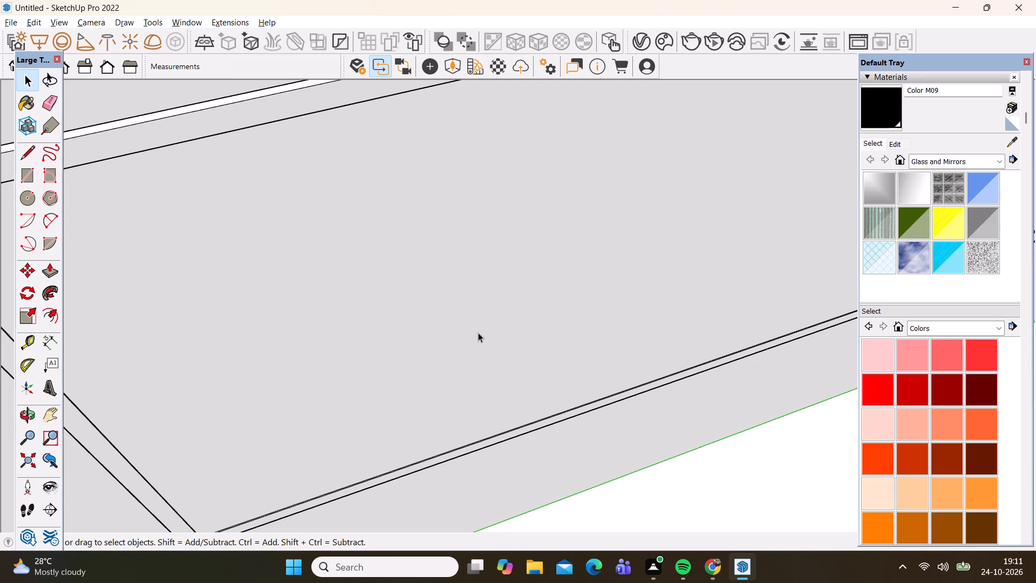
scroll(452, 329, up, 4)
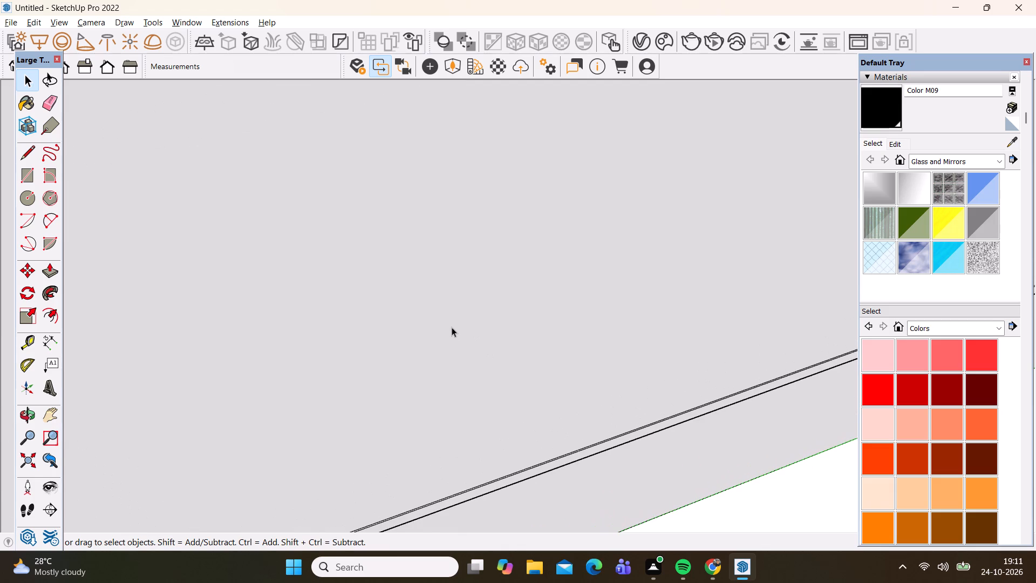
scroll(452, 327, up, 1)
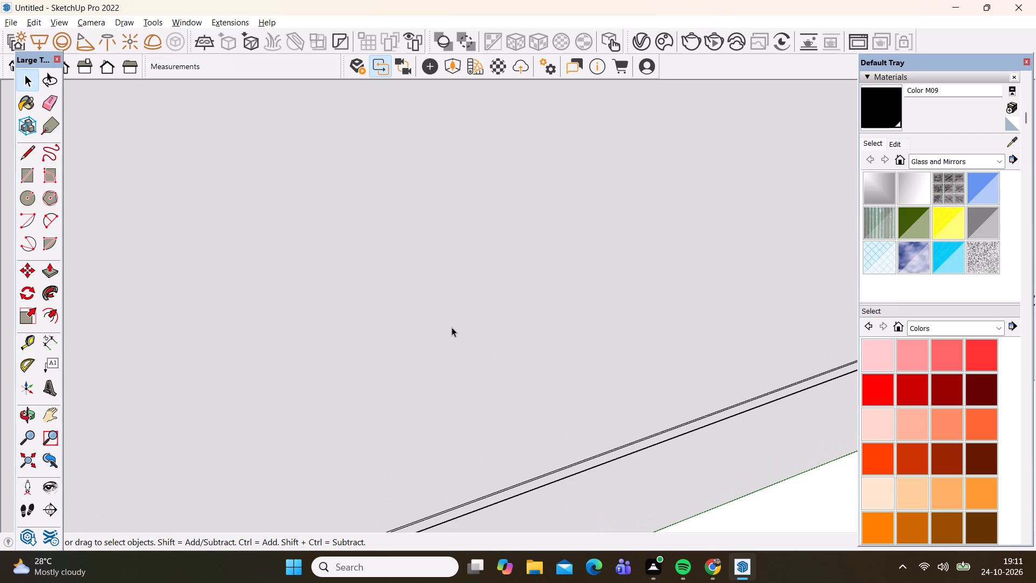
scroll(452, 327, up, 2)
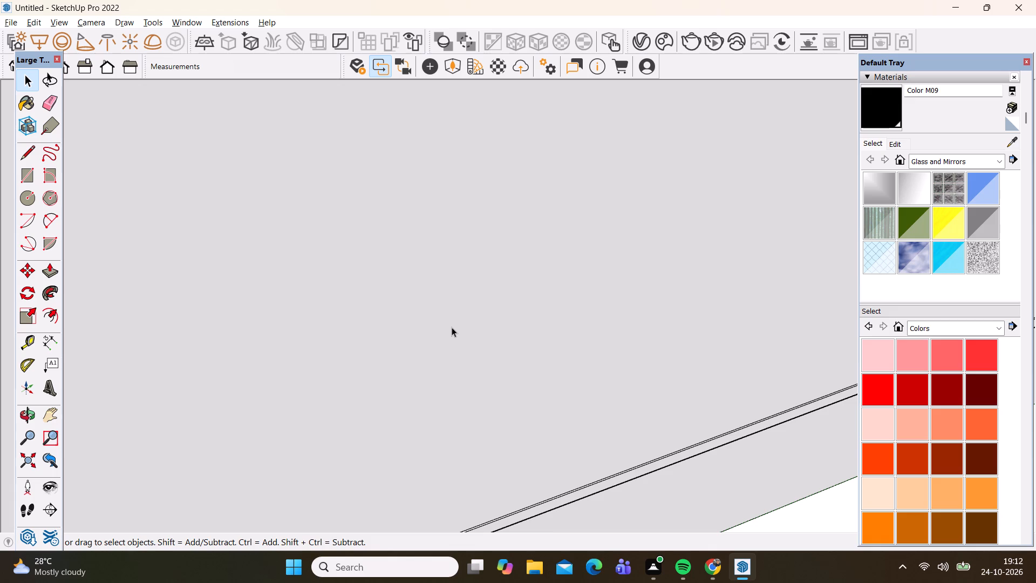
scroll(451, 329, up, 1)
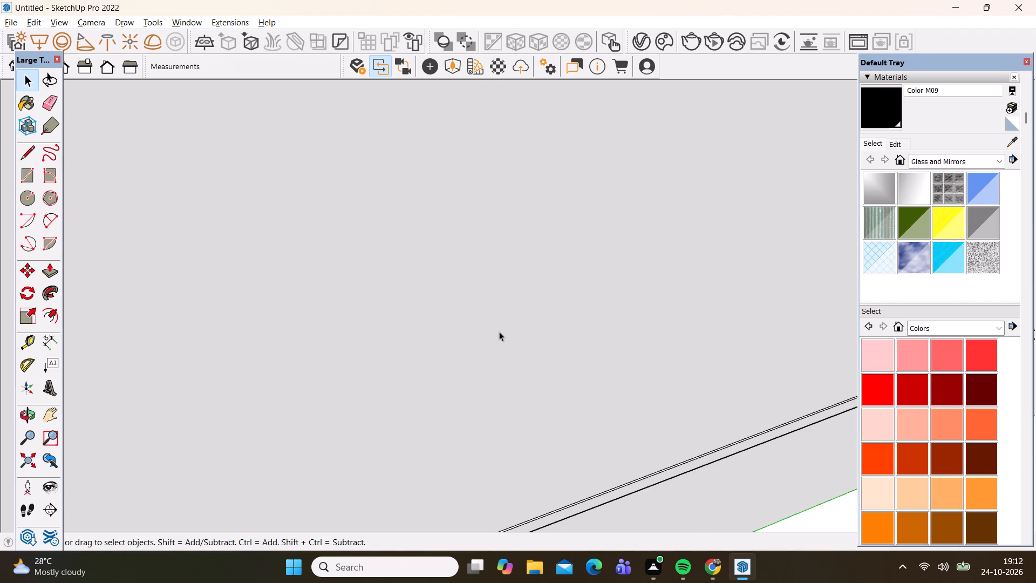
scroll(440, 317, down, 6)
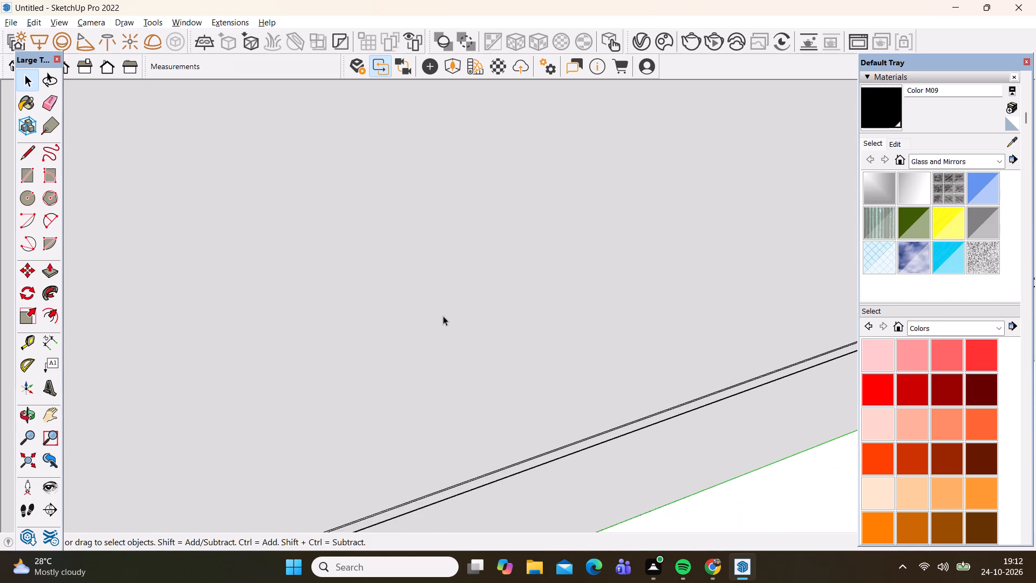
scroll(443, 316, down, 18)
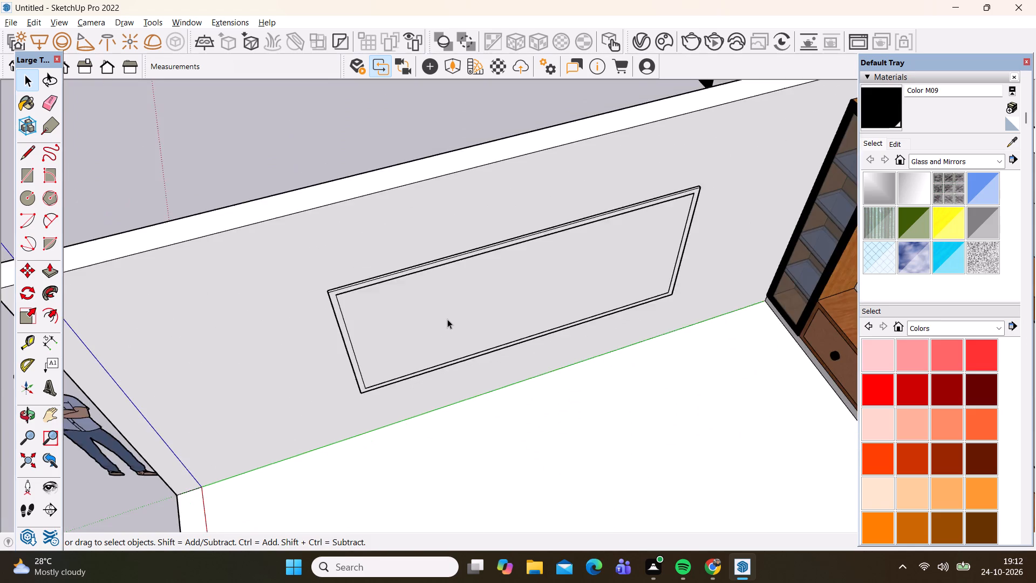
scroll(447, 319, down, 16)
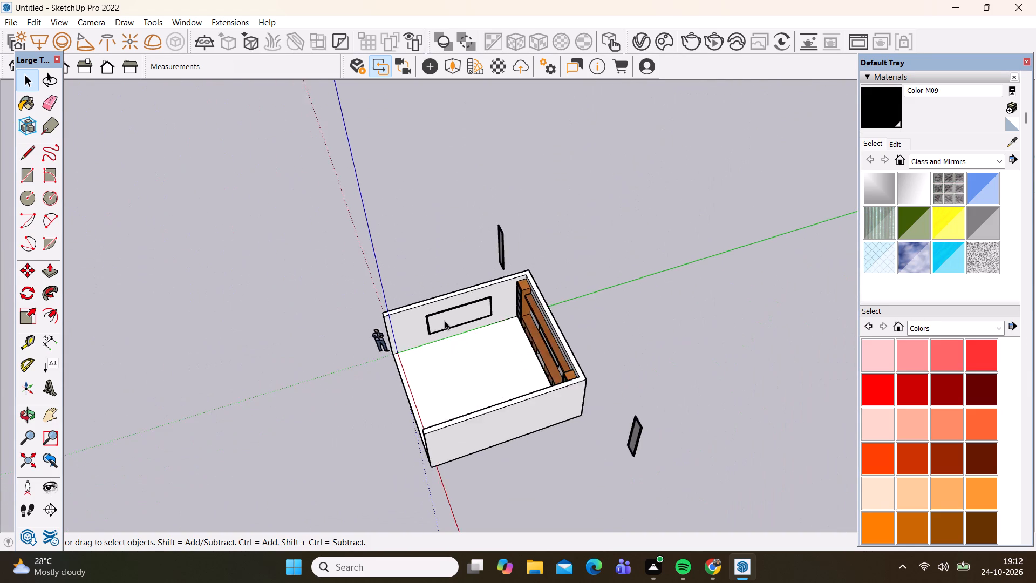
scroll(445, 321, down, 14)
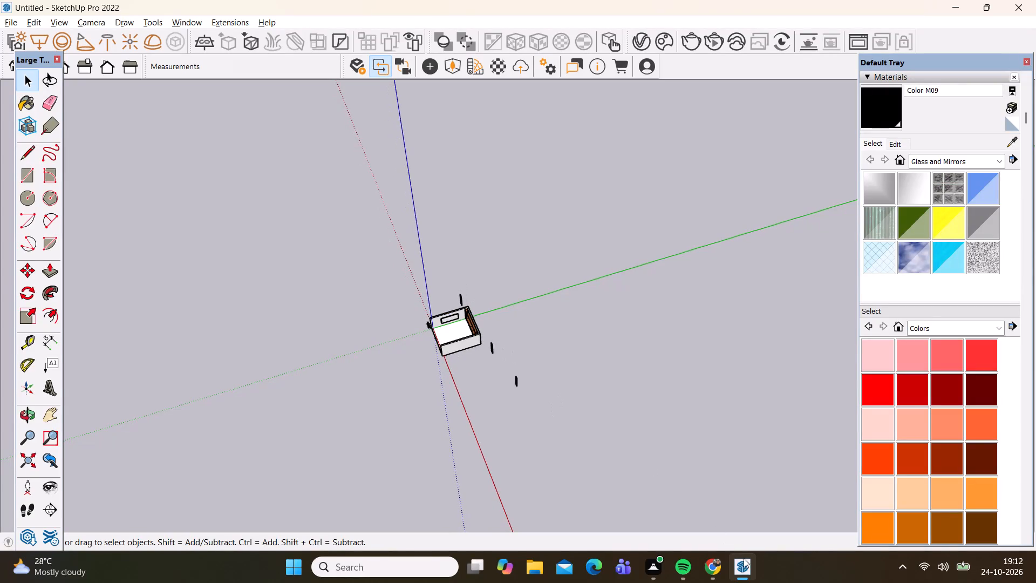